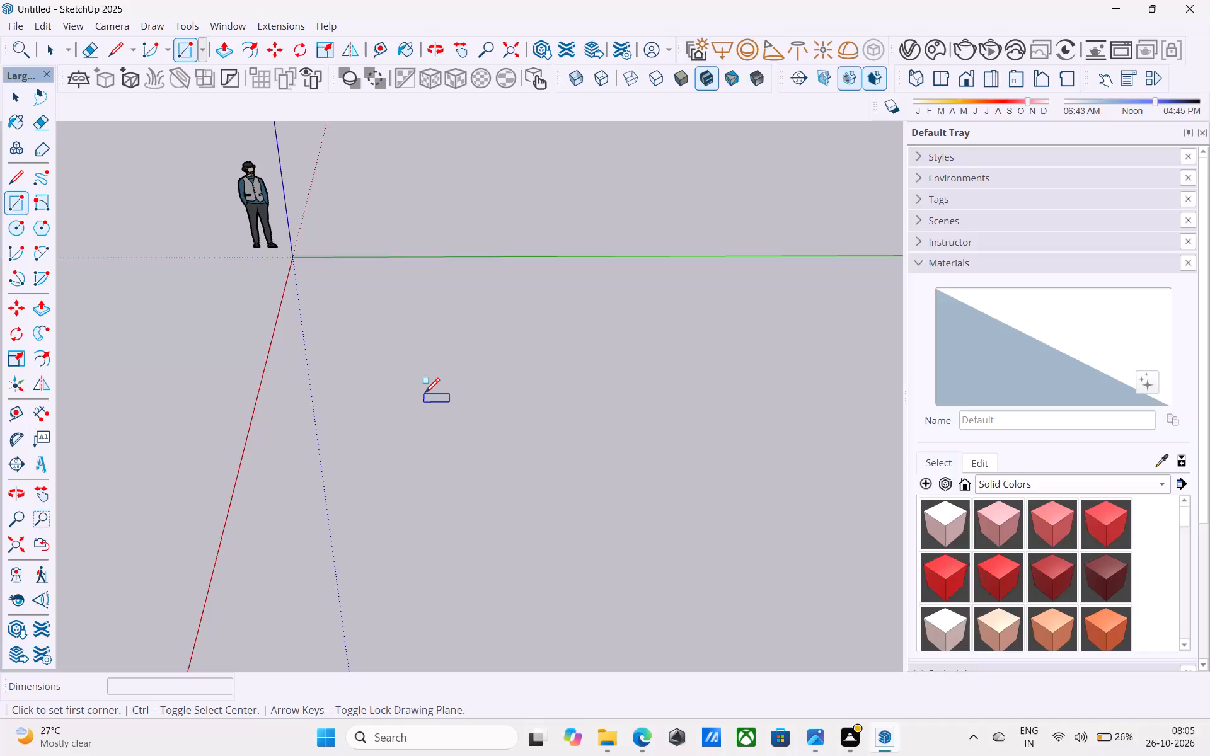
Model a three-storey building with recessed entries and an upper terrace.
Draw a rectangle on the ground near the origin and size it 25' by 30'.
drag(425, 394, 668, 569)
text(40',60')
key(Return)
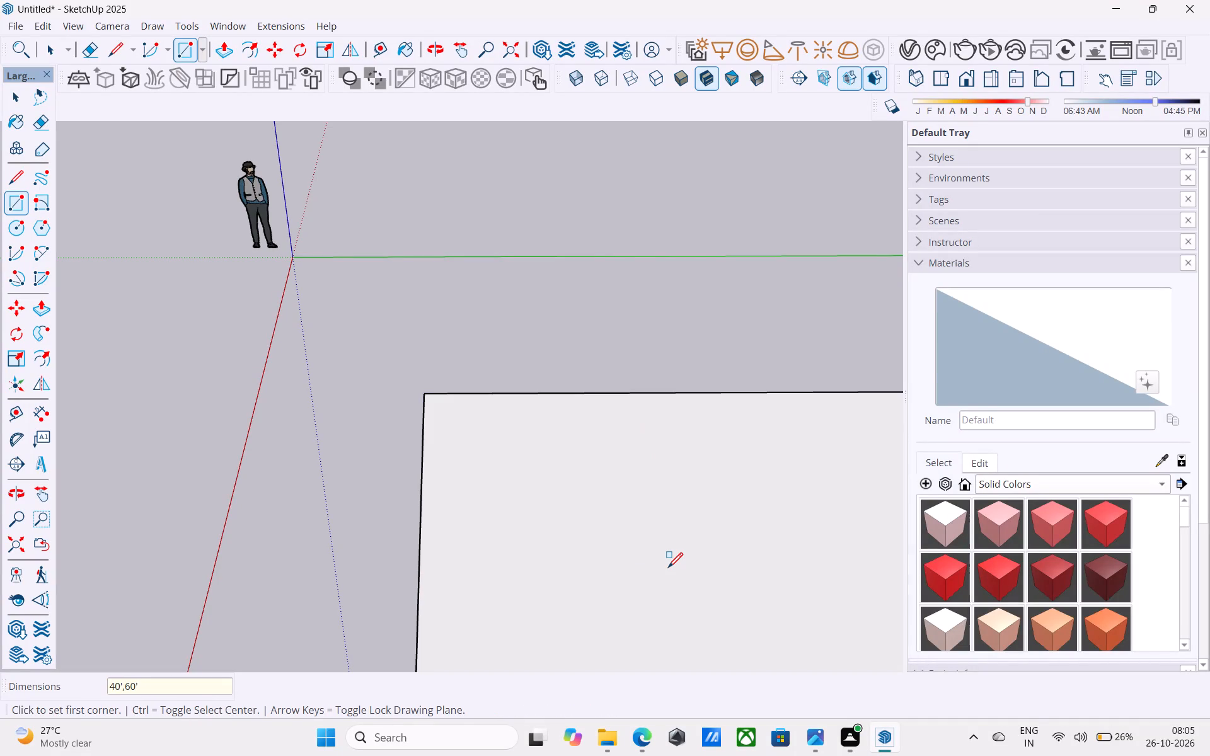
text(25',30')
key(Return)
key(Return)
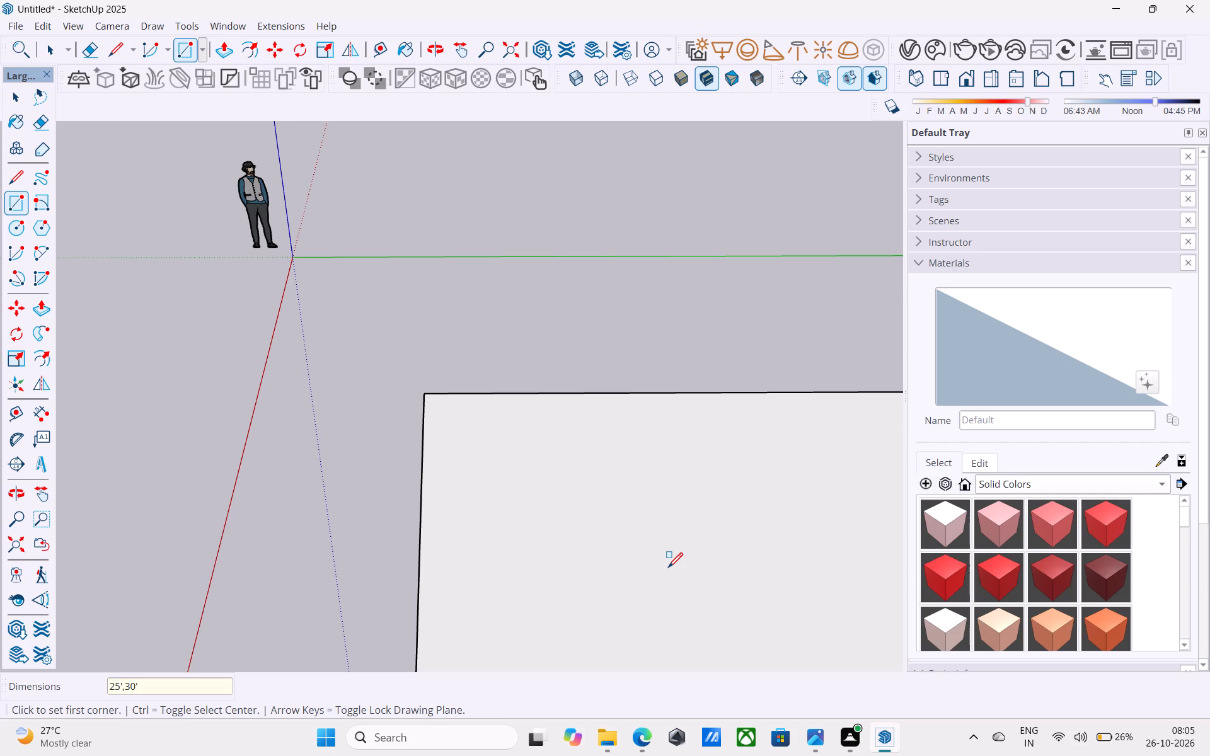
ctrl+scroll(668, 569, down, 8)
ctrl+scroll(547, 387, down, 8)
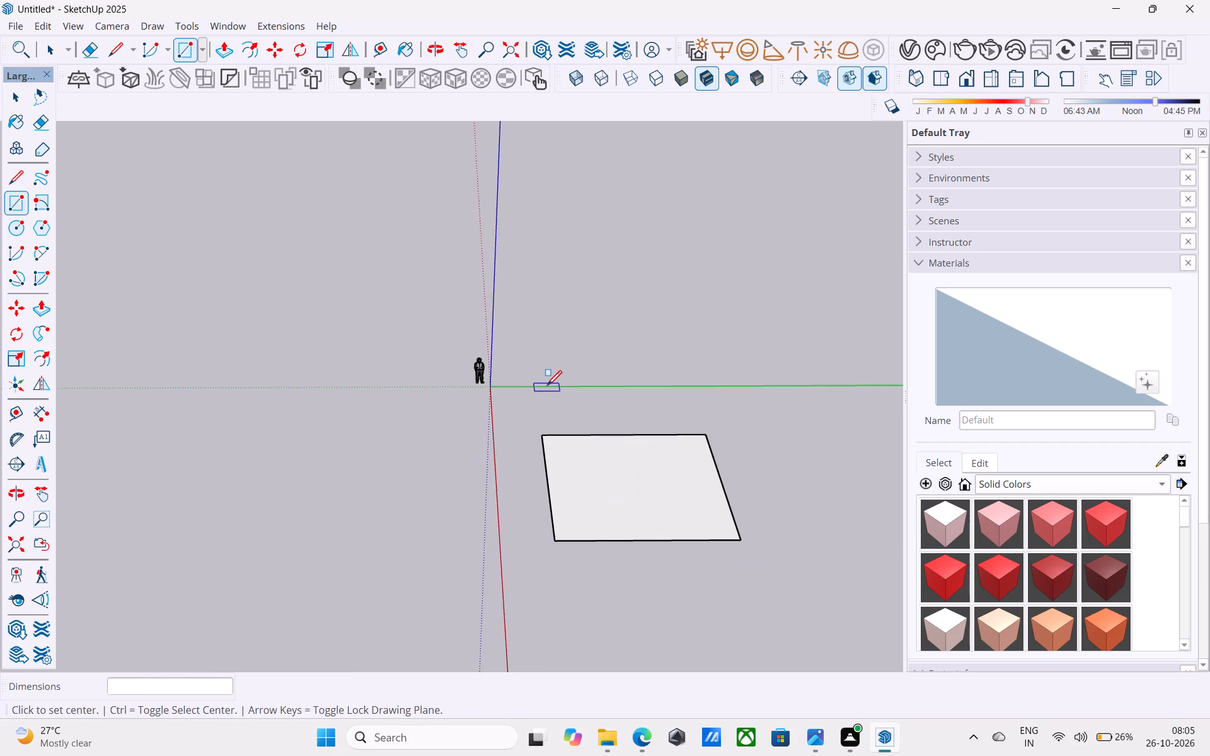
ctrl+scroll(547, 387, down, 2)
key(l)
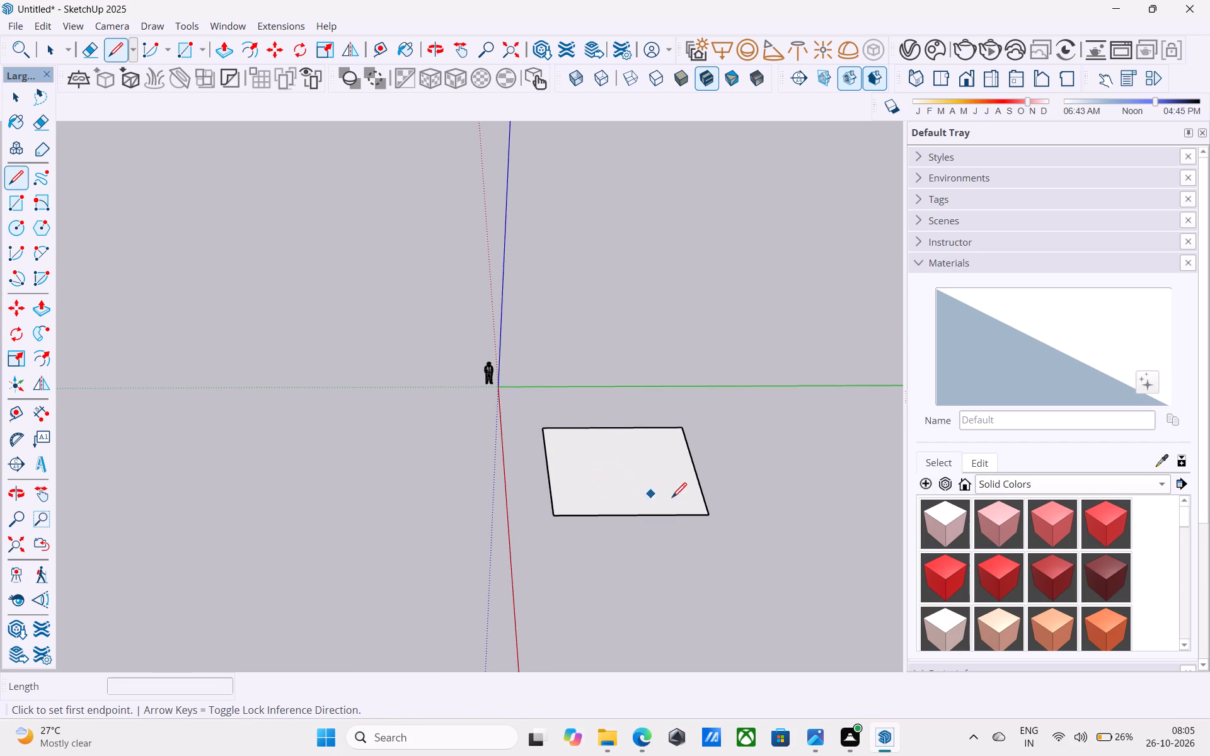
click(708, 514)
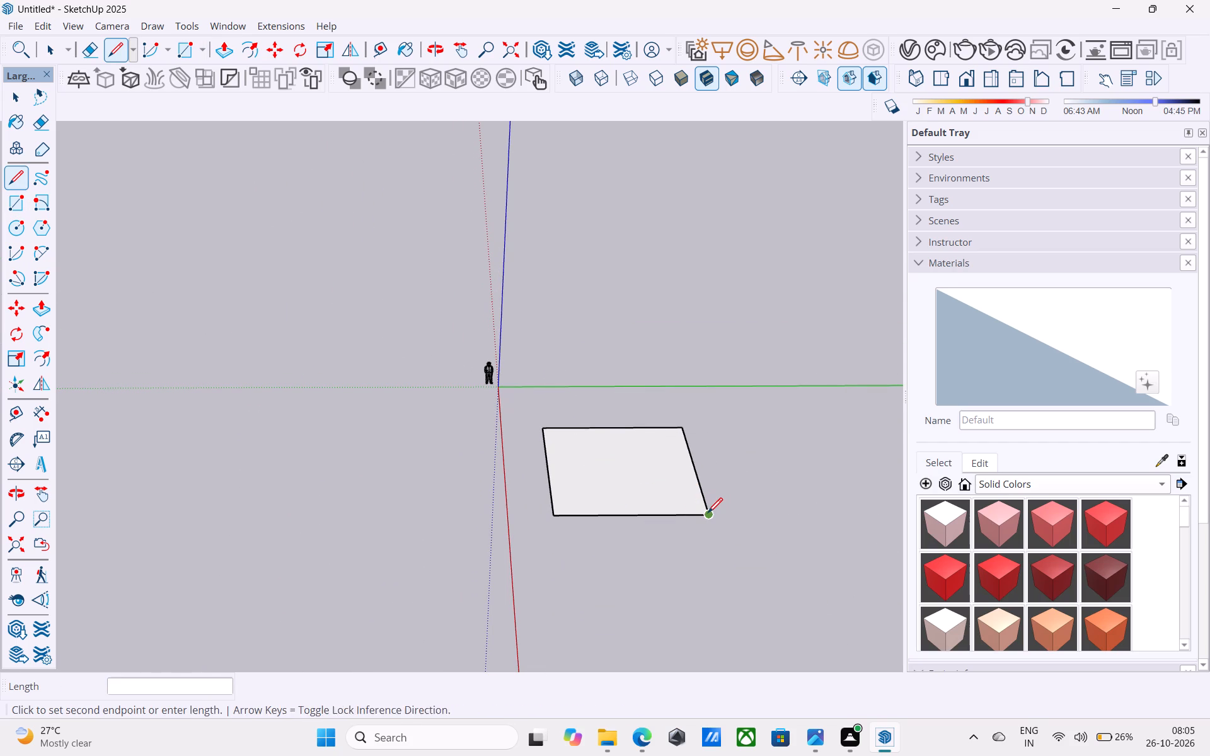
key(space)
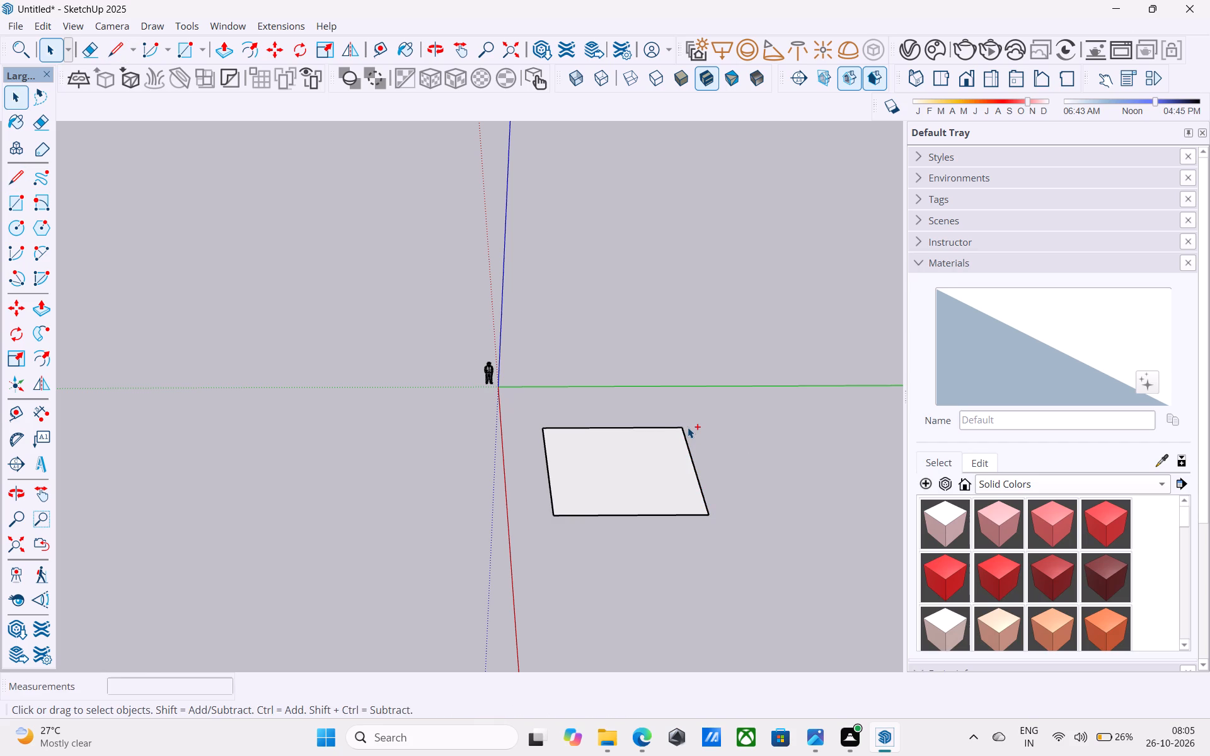
Save the model in the Downloads folder under the name "i pro 81f".
key(ctrl+s)
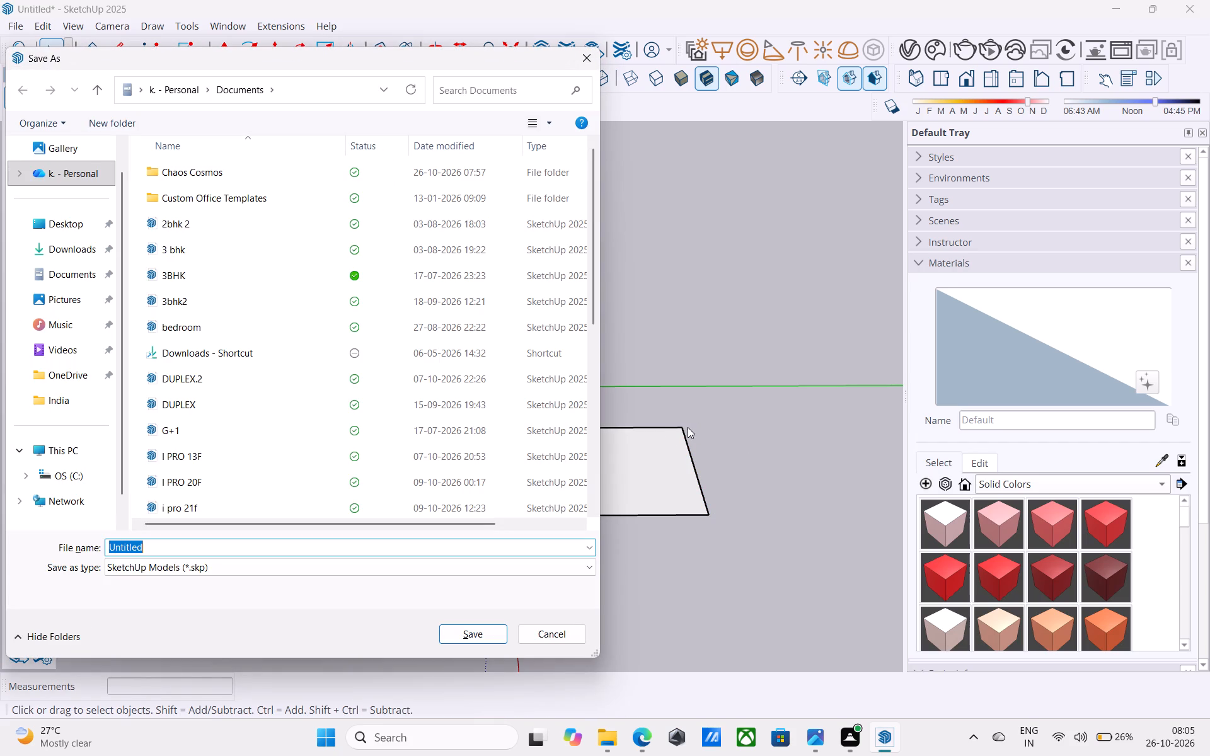
click(155, 542)
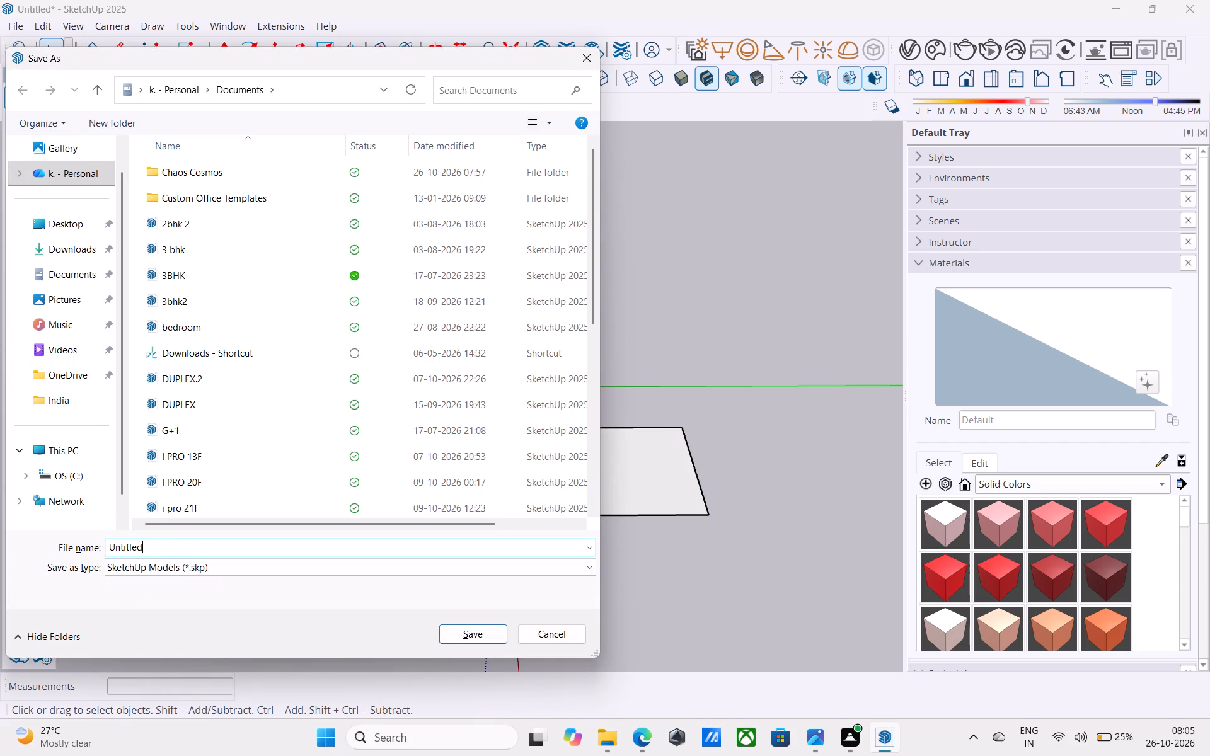
click(80, 243)
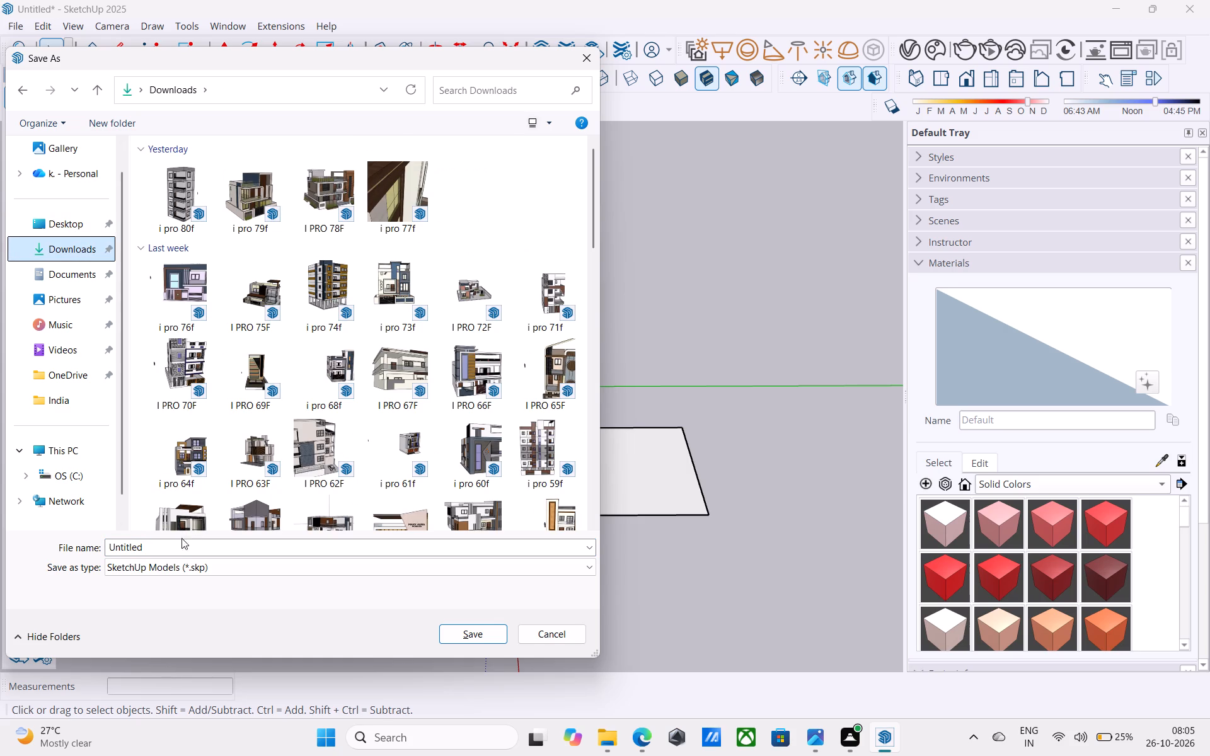
click(174, 547)
text(i pro)
key(space)
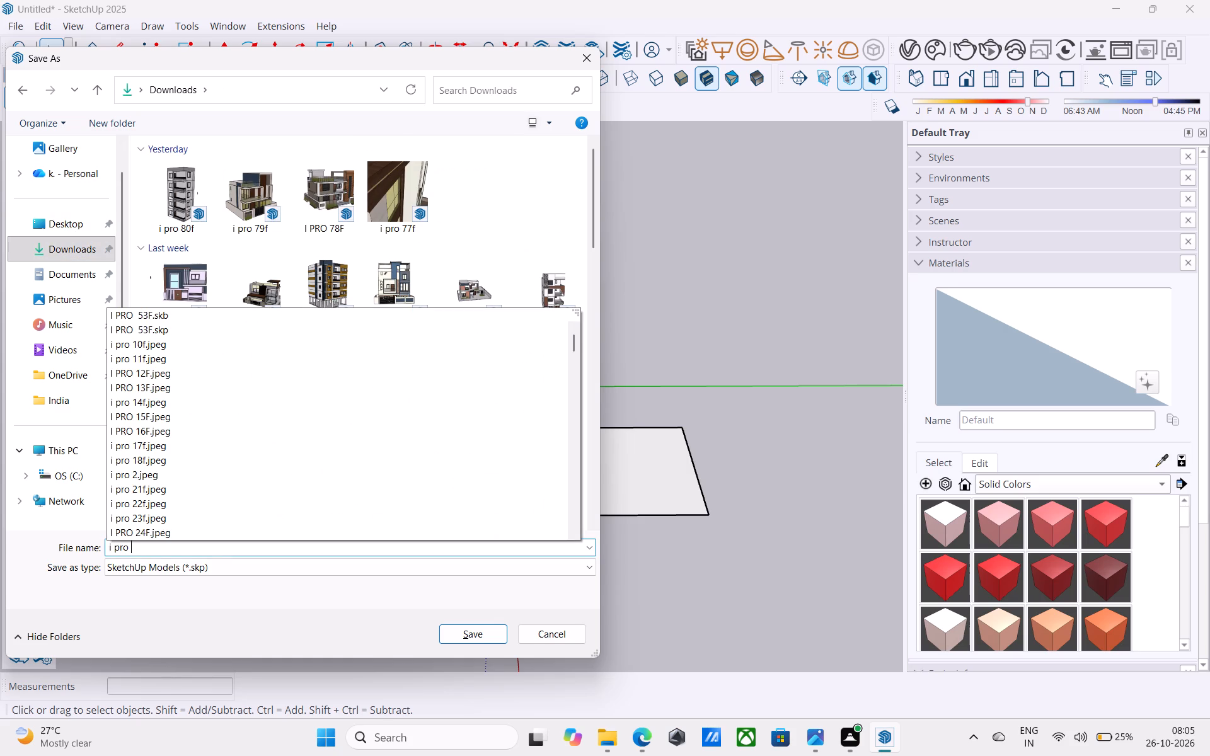
text(81f)
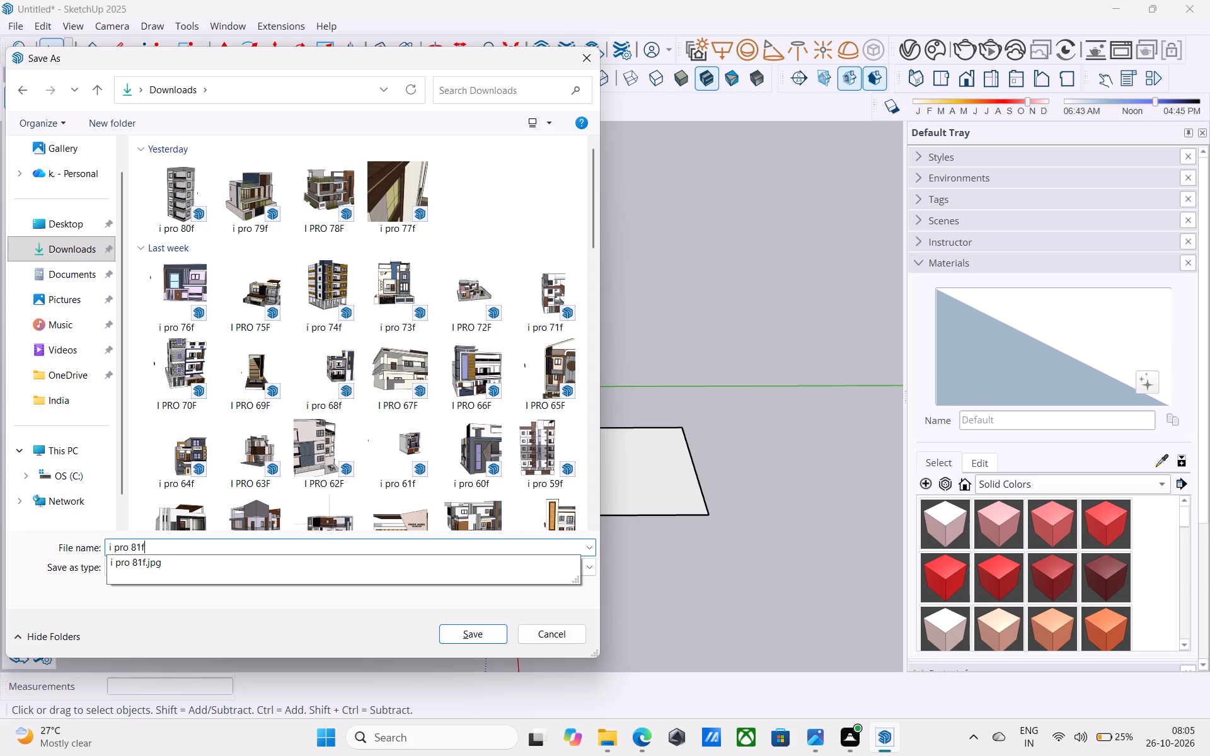
click(463, 629)
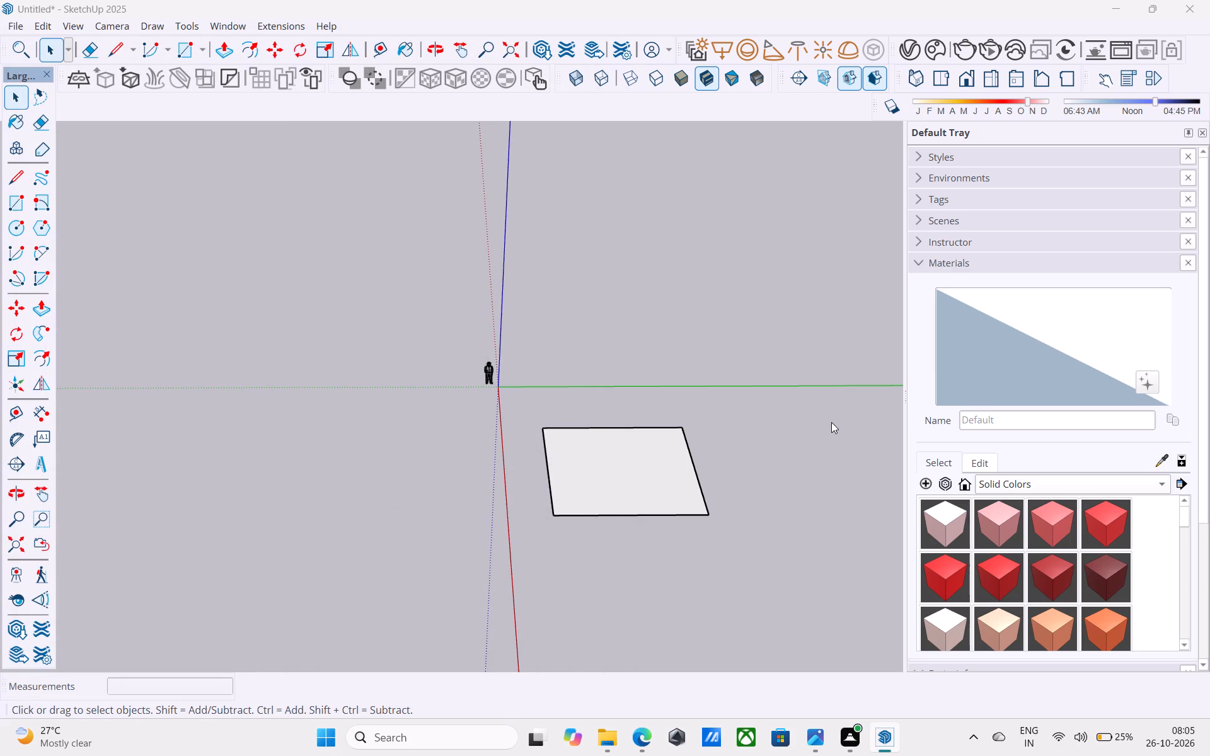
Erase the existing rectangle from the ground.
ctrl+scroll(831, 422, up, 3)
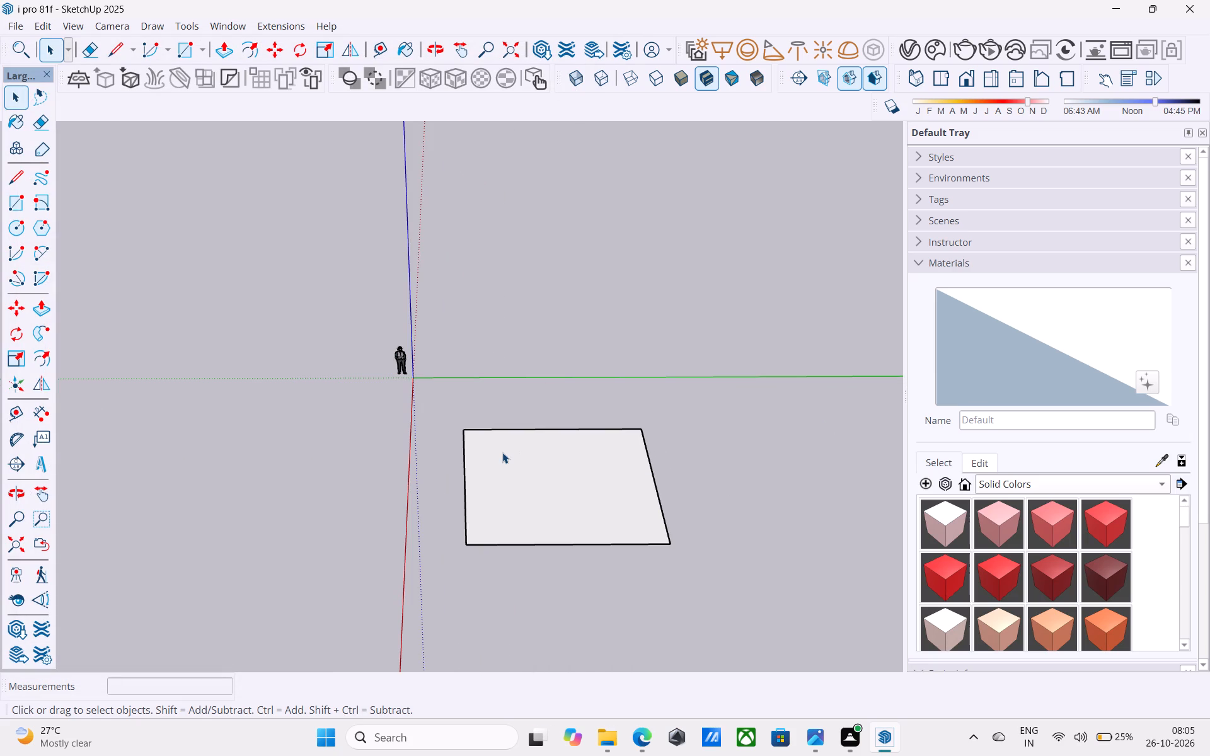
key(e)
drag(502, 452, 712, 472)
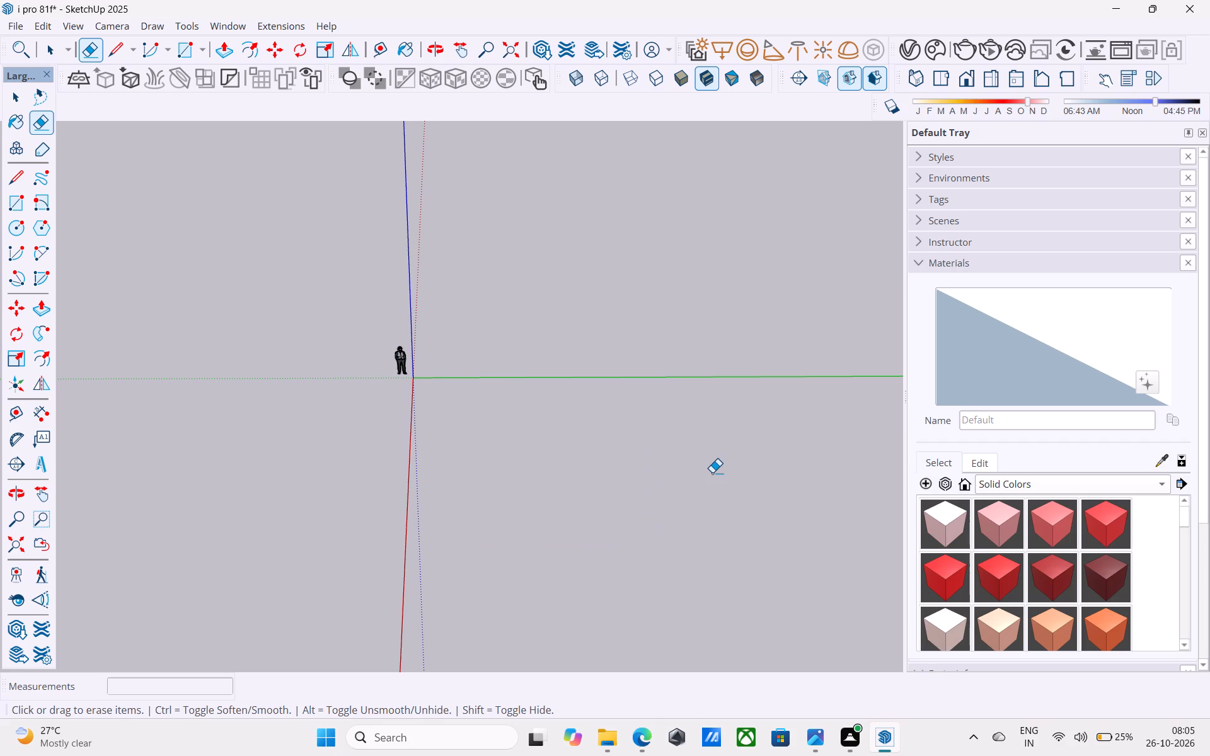
Draw a 30' by 25' rectangle on the ground near the origin, with the 30' side along the red axis.
key(space)
text(r)
drag(547, 442, 686, 604)
text(30',)
text(25')
key(Return)
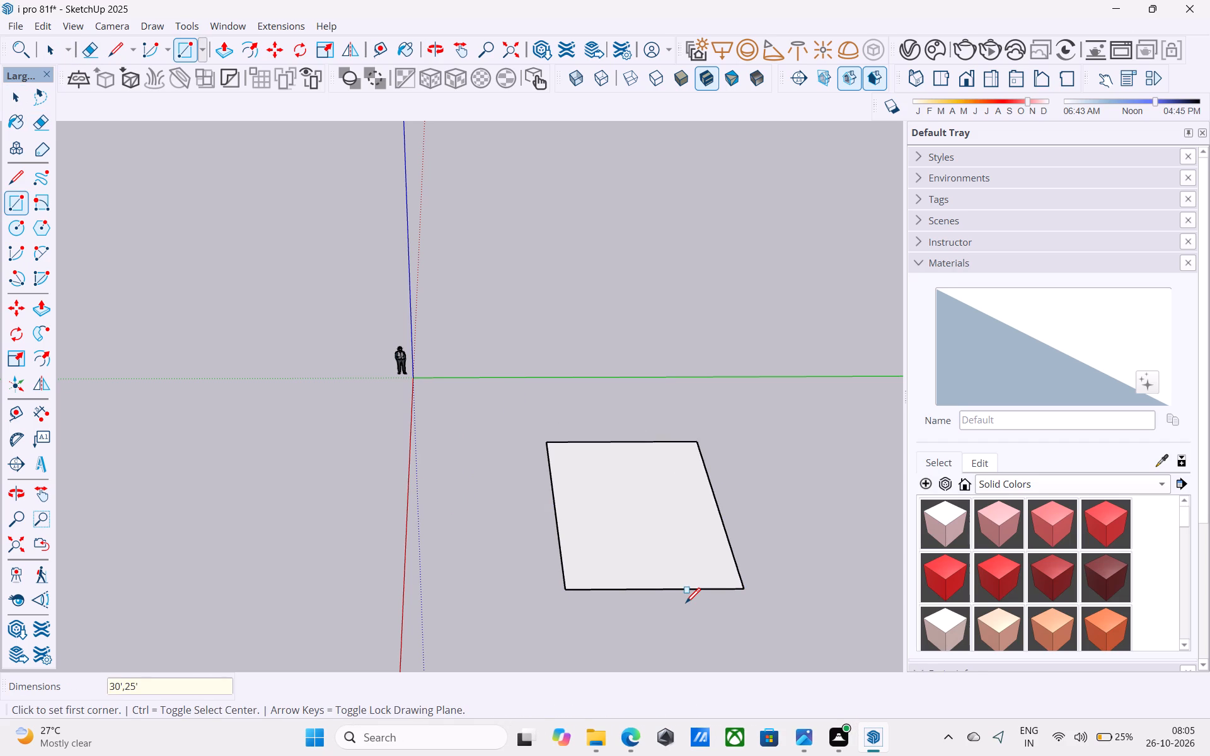
key(space)
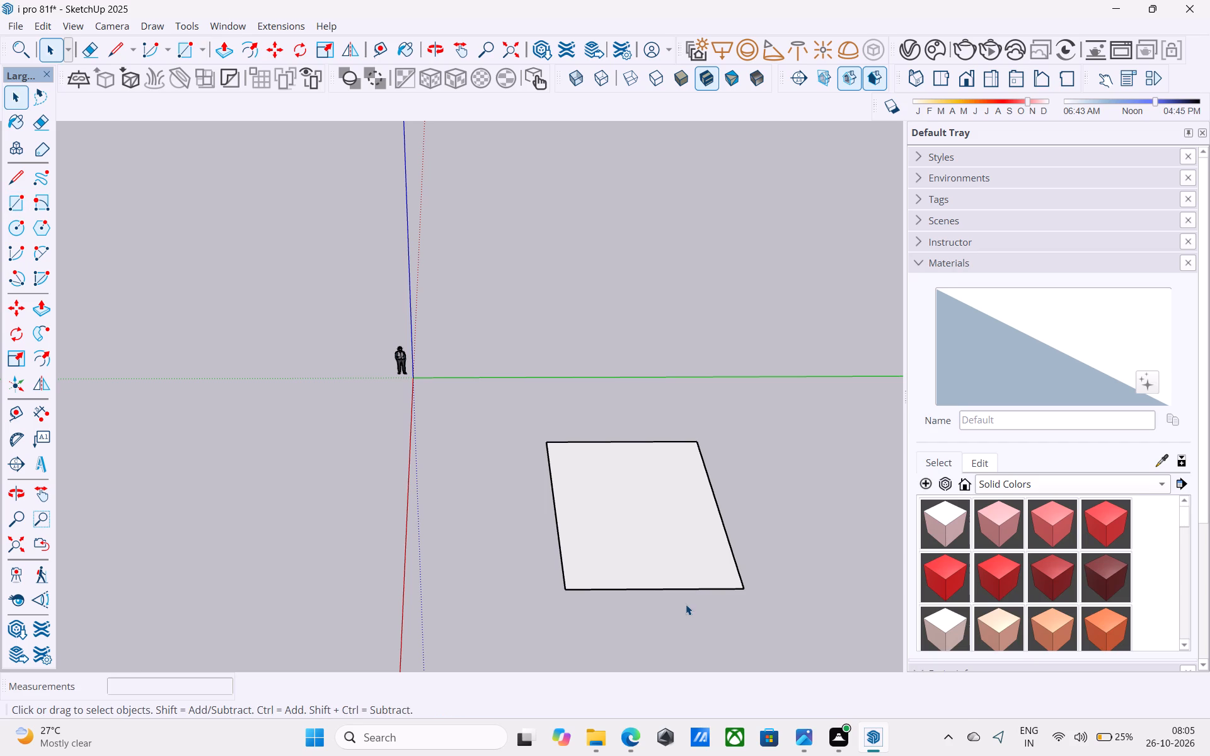
Offset the rectangle's outline 9" inward for the outer wall thickness.
key(o)
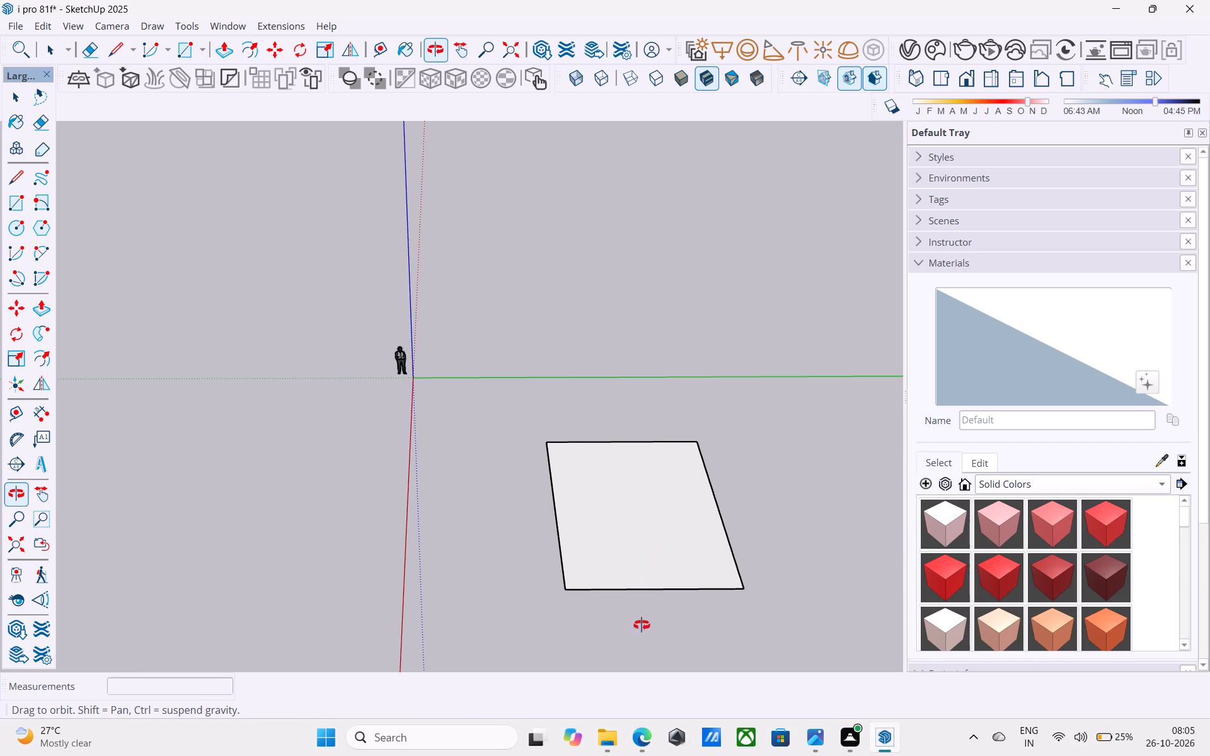
drag(665, 459, 717, 590)
key(space)
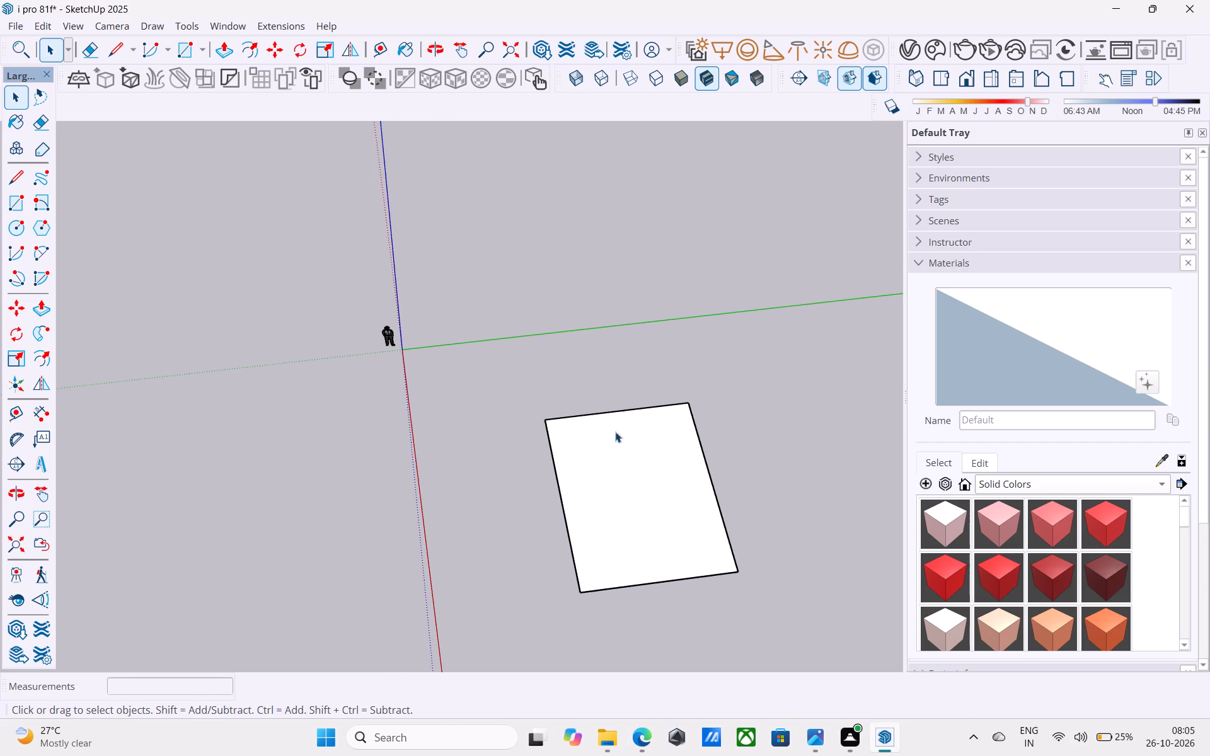
click(619, 487)
key(f)
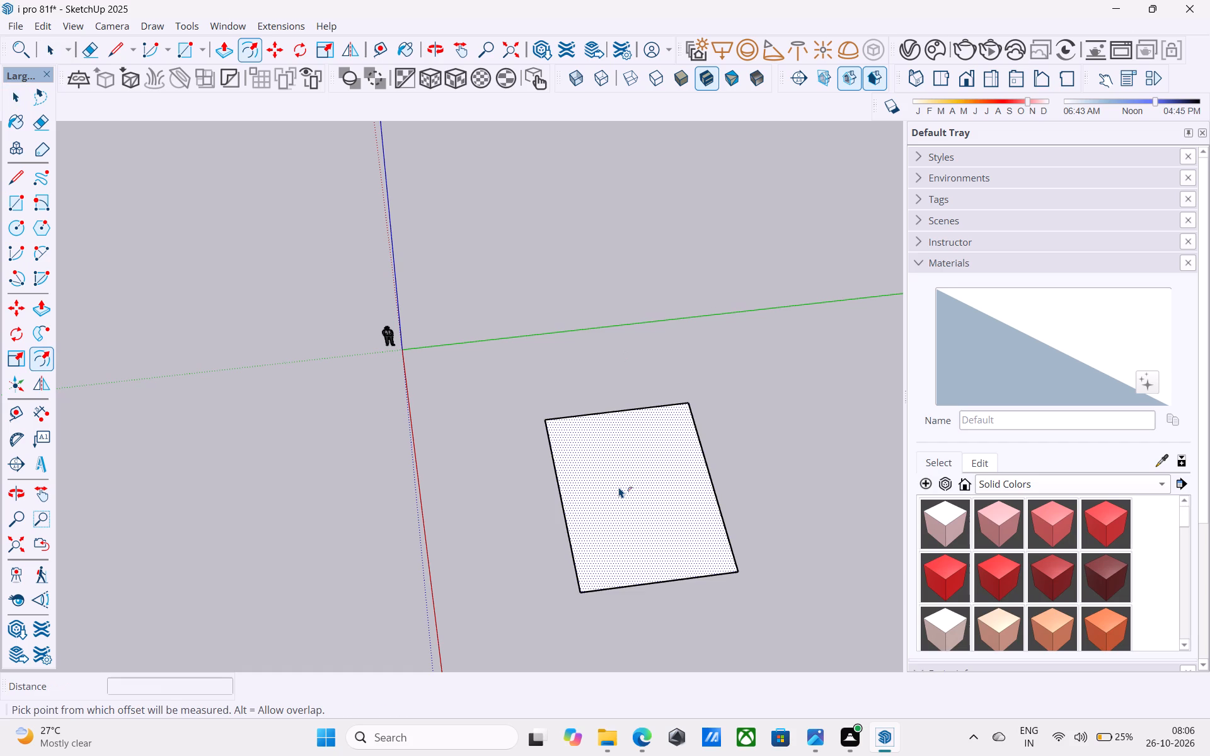
drag(619, 473, 602, 488)
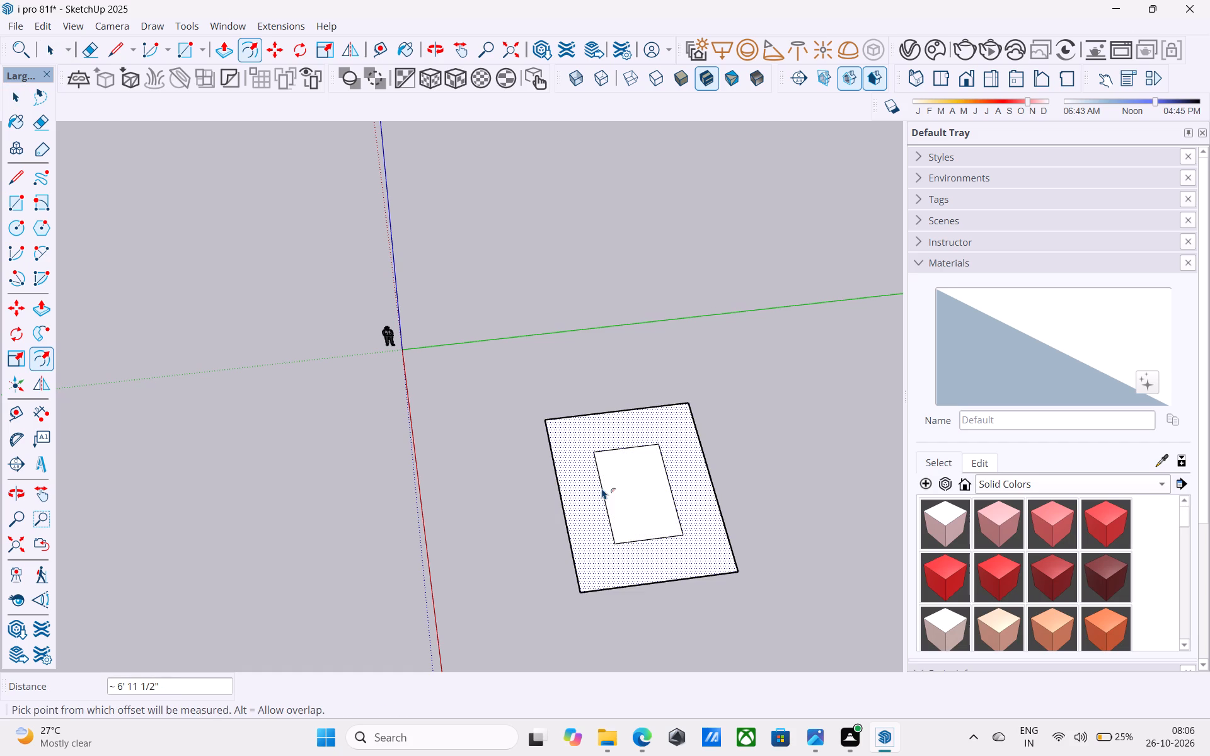
key(9)
key(shift+quotedbl)
key(Return)
key(space)
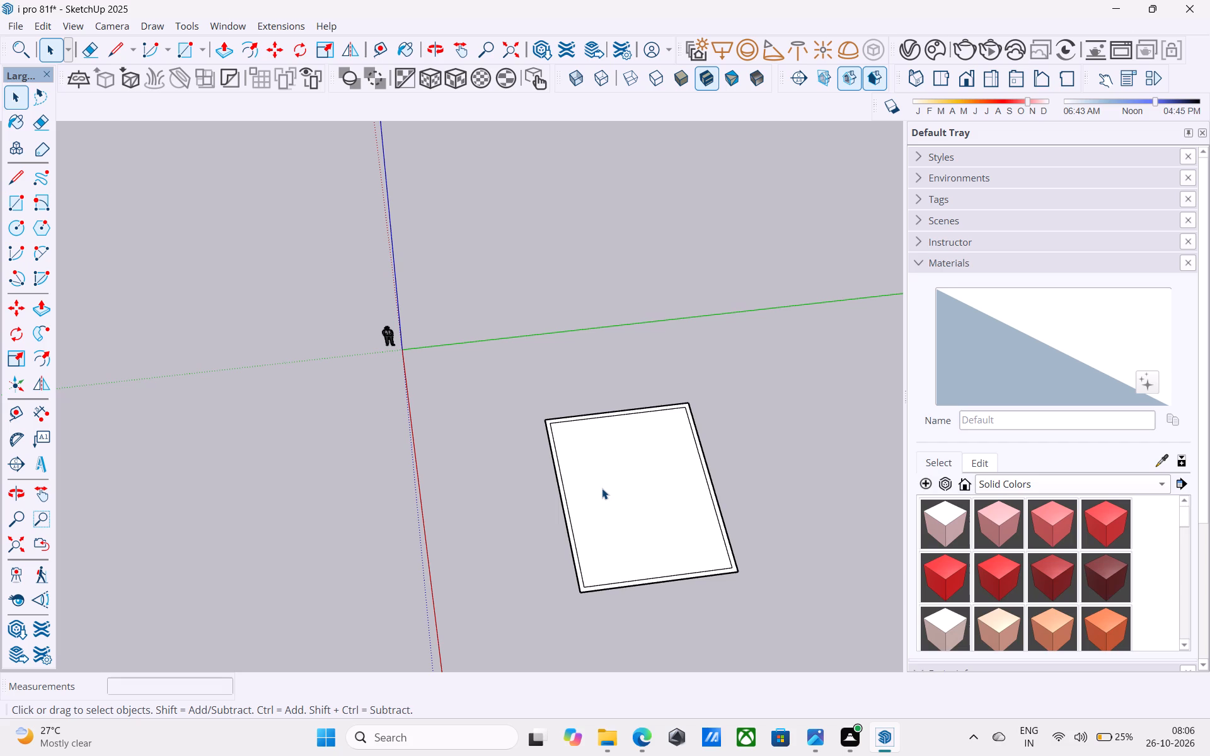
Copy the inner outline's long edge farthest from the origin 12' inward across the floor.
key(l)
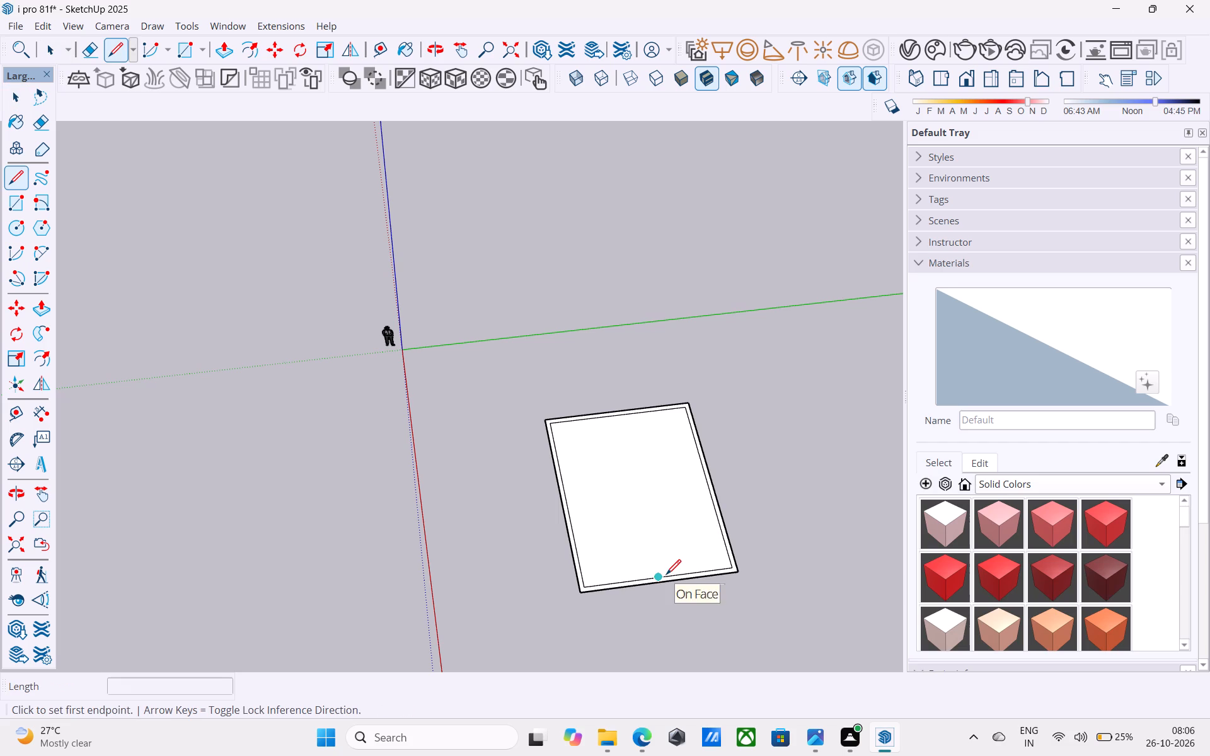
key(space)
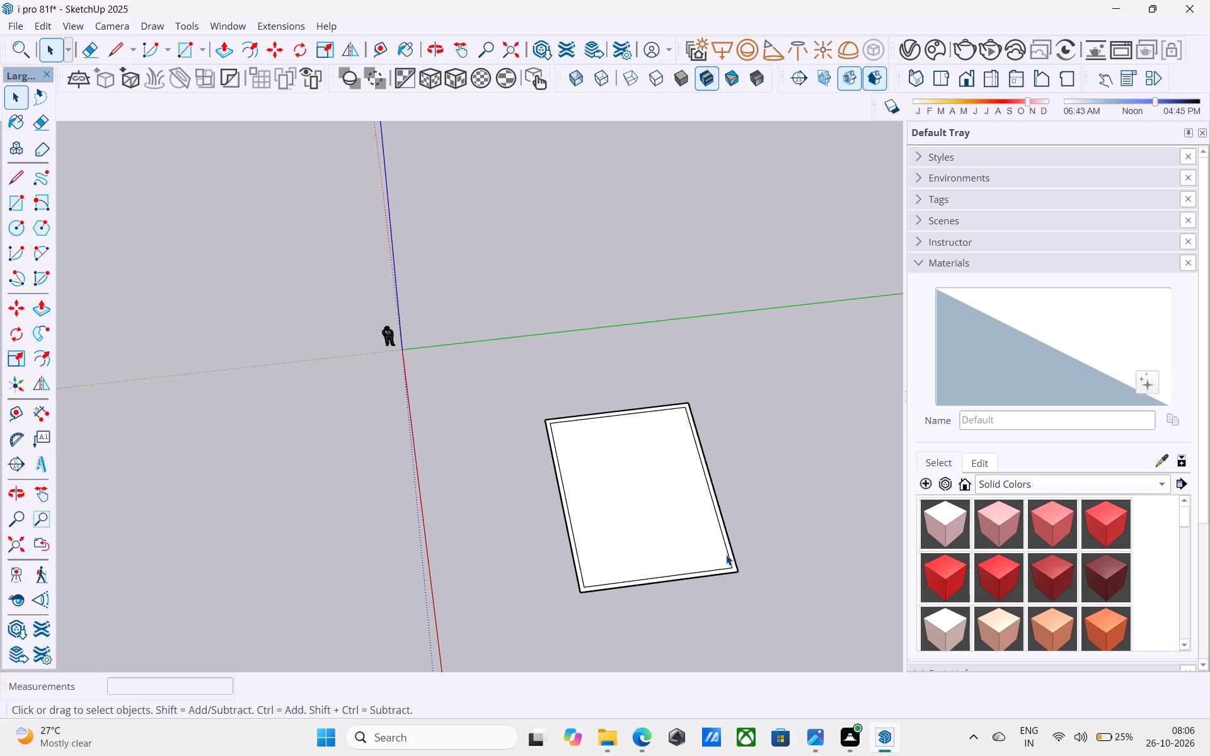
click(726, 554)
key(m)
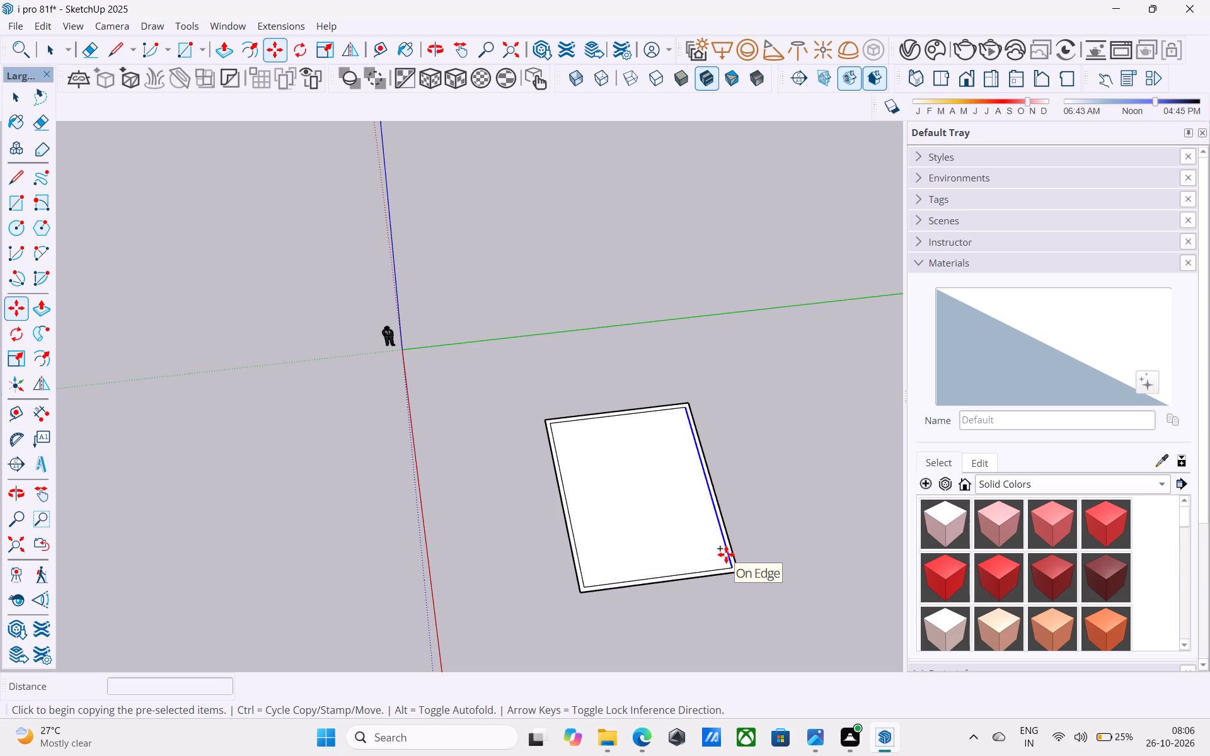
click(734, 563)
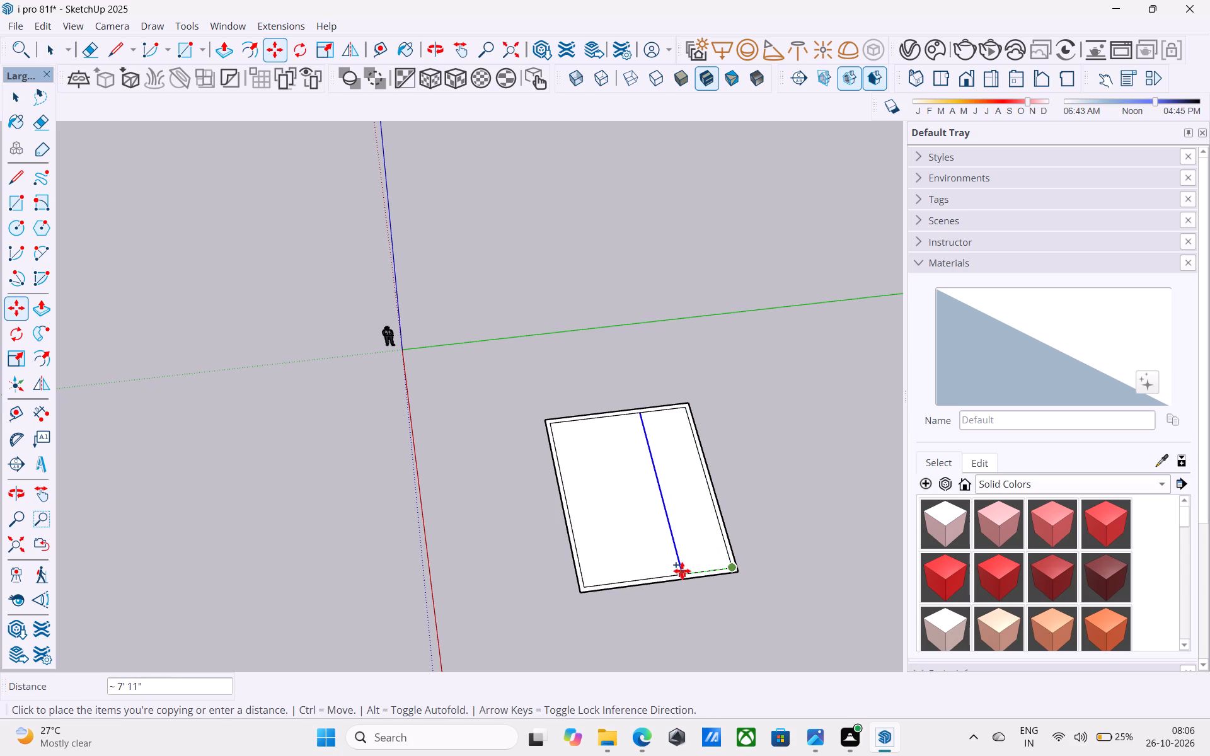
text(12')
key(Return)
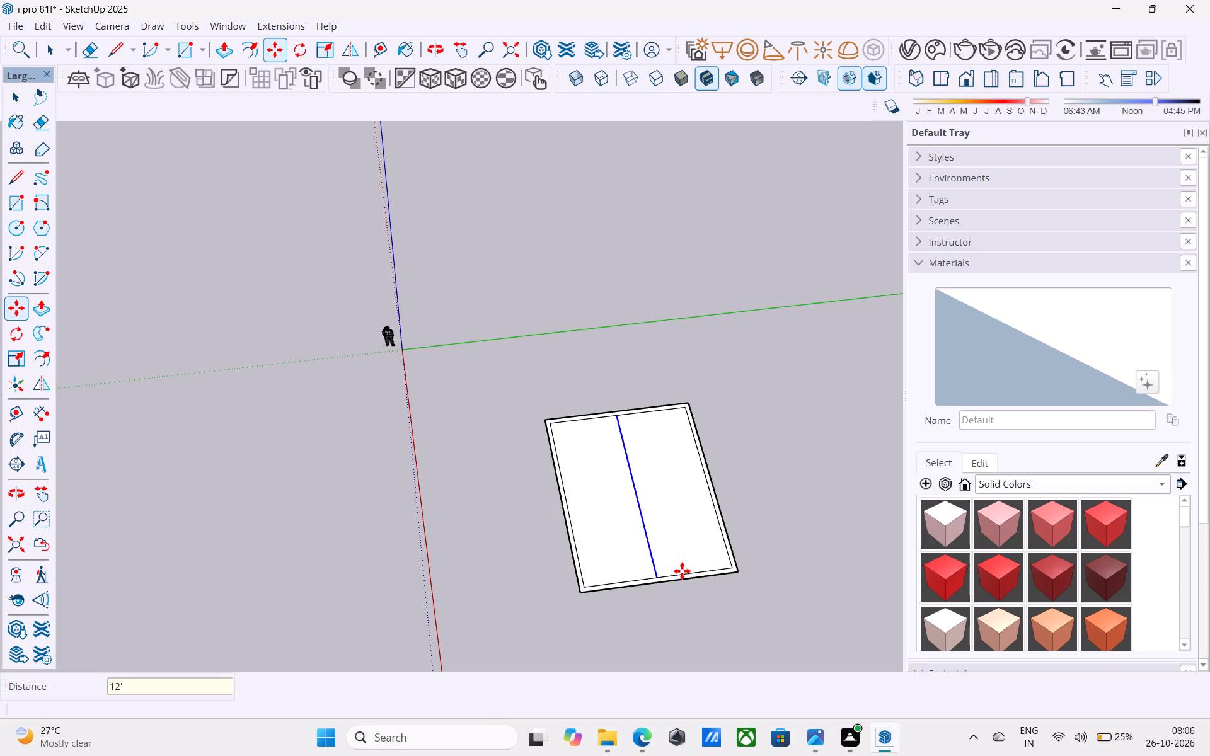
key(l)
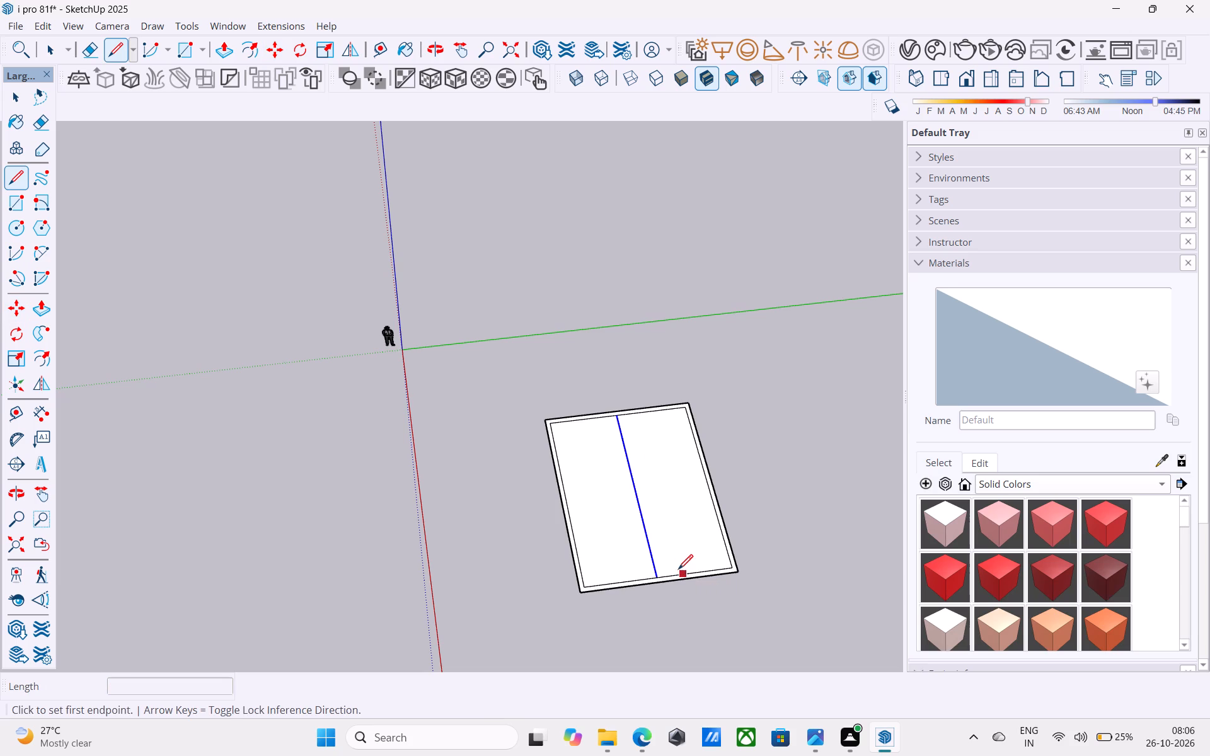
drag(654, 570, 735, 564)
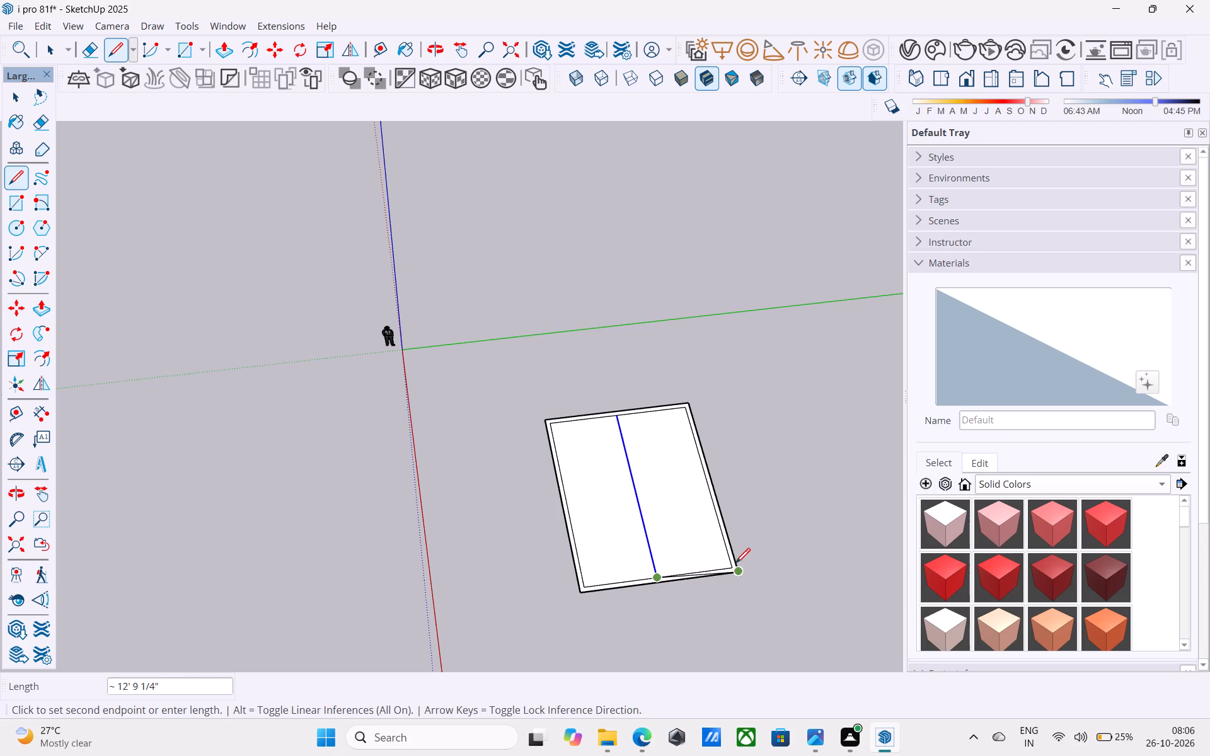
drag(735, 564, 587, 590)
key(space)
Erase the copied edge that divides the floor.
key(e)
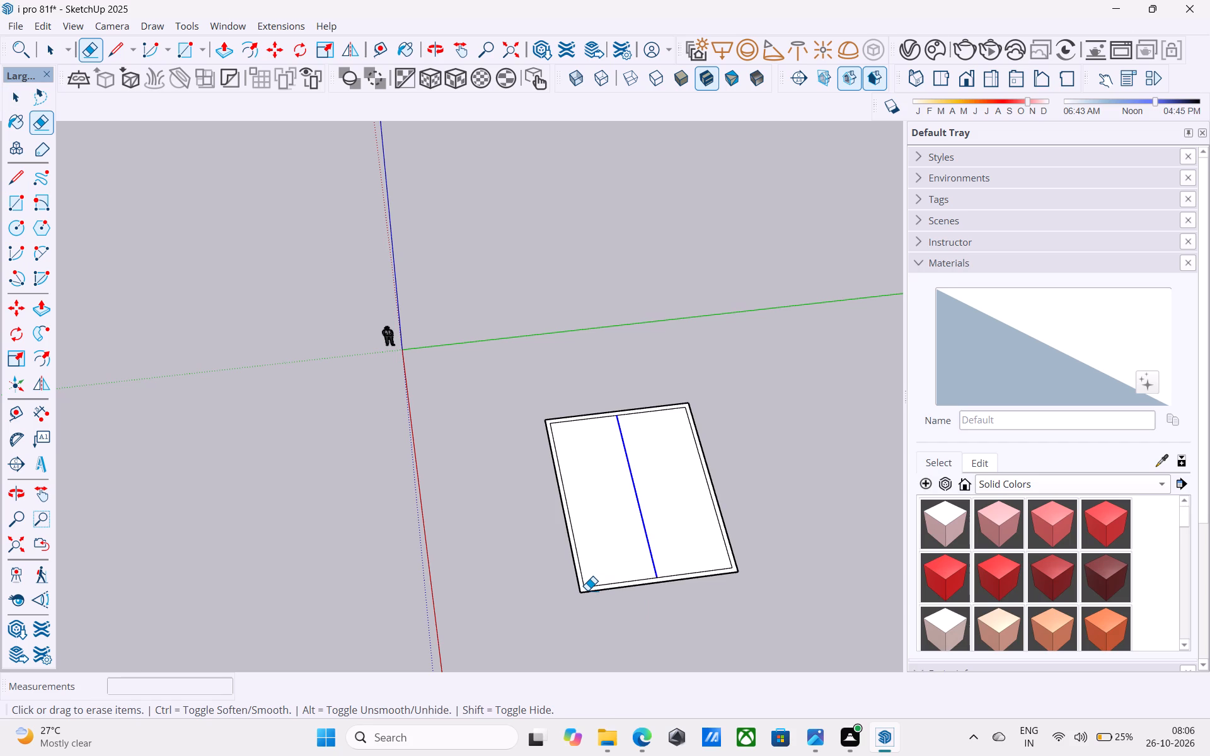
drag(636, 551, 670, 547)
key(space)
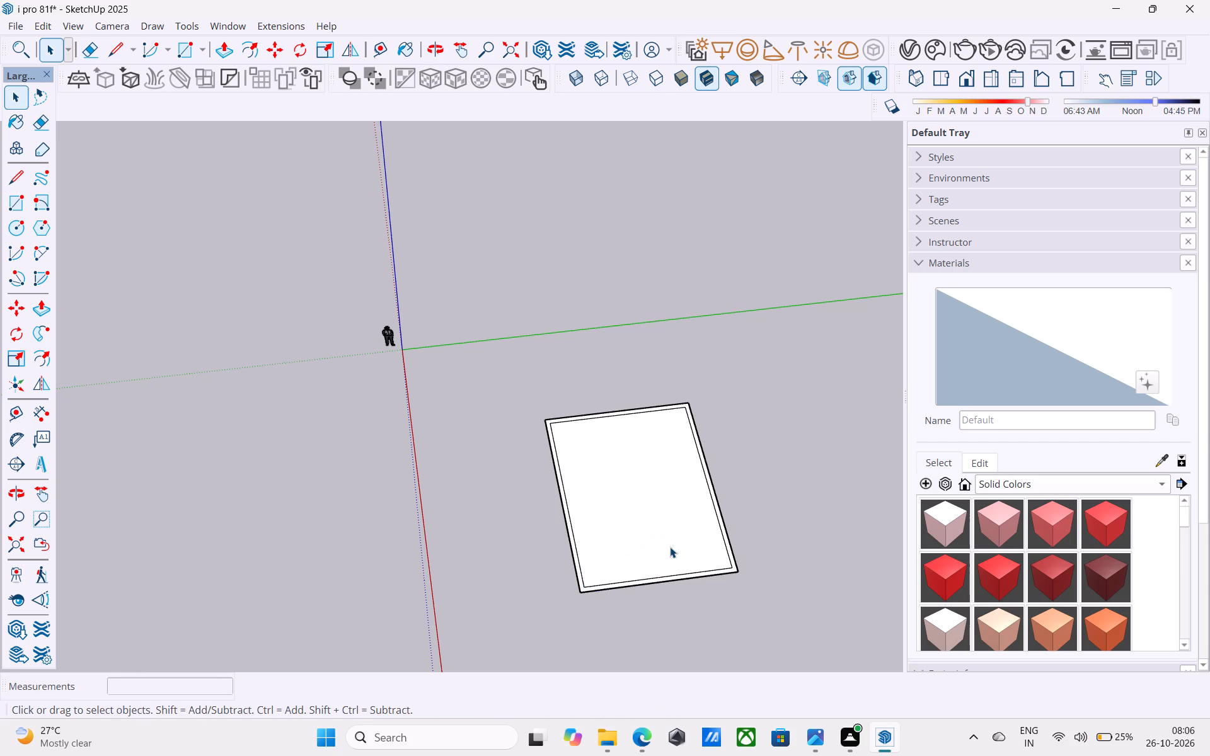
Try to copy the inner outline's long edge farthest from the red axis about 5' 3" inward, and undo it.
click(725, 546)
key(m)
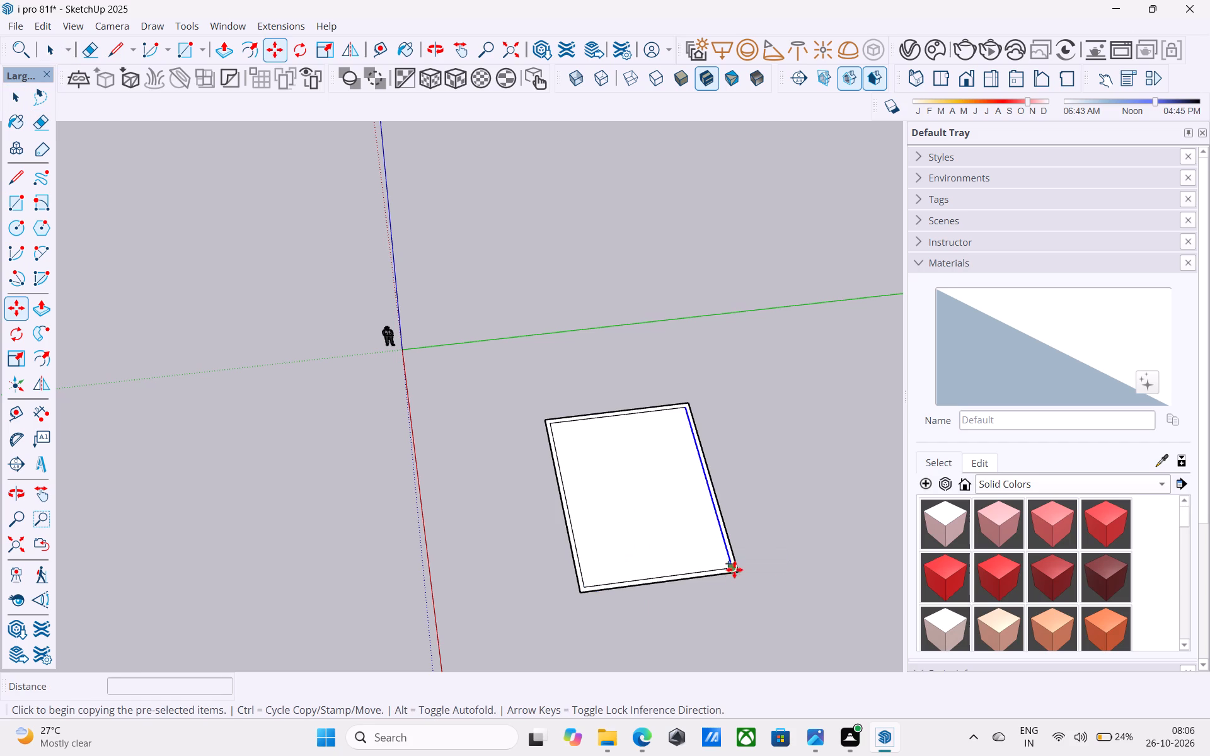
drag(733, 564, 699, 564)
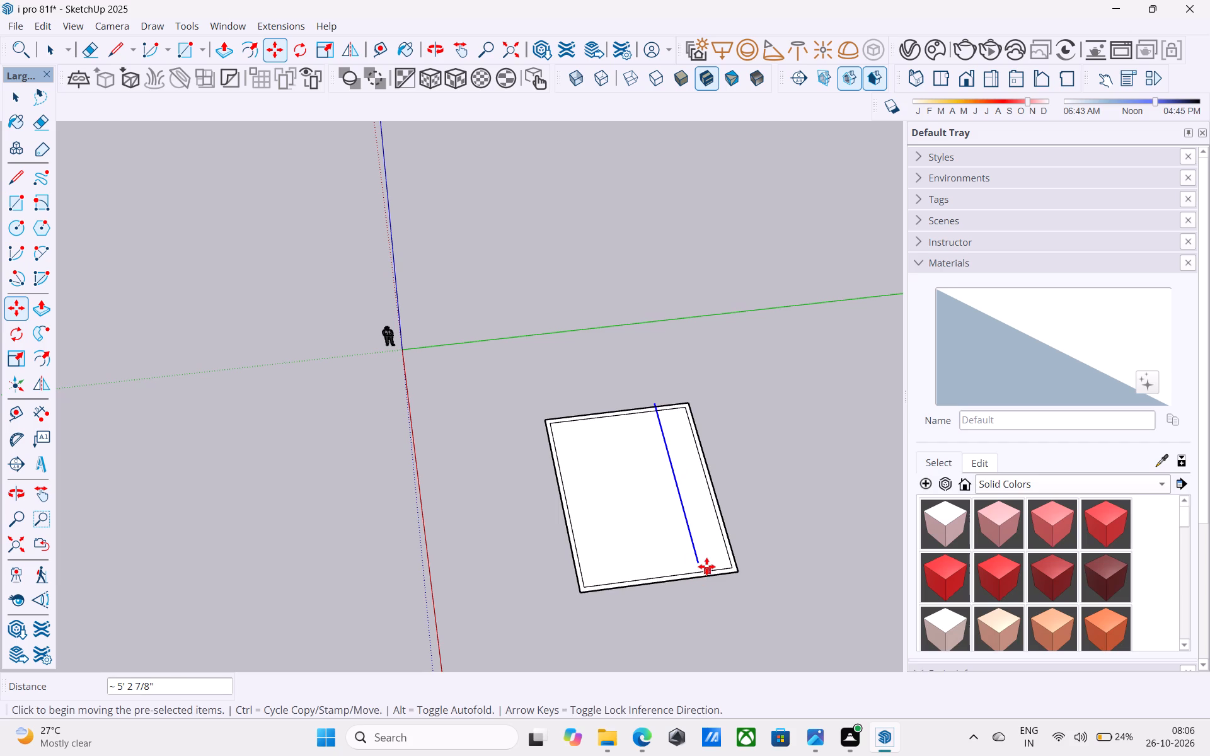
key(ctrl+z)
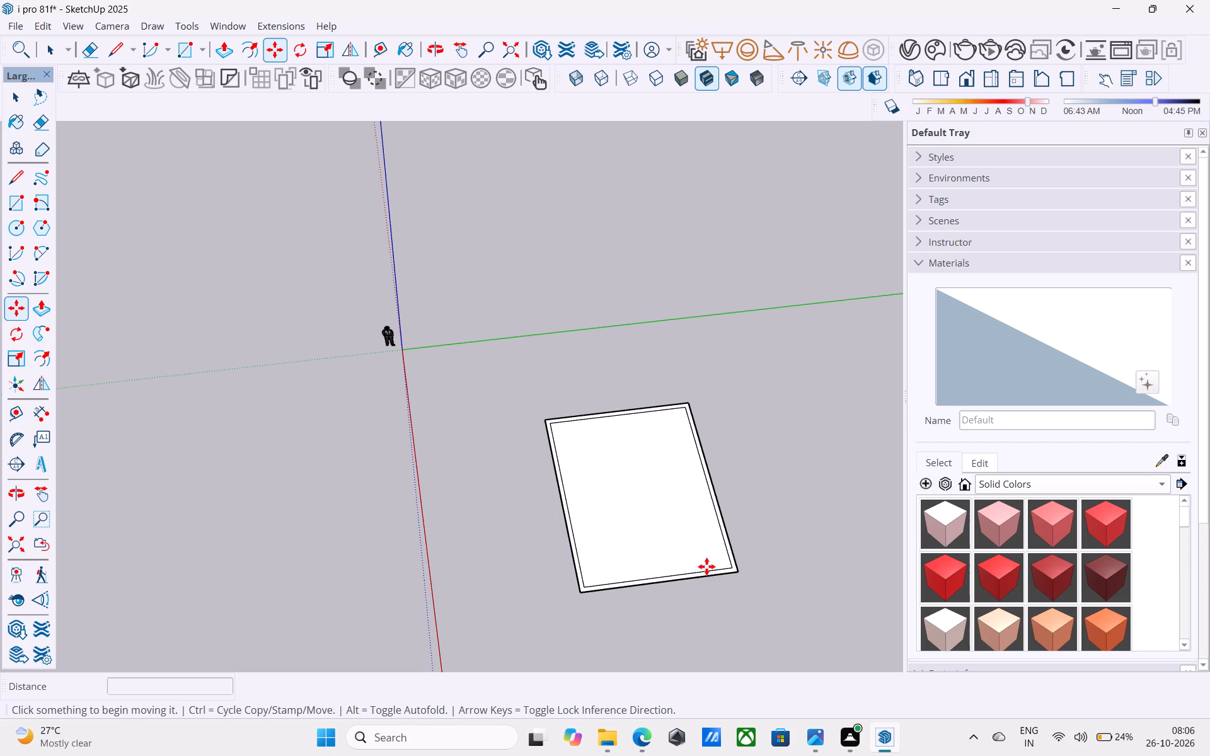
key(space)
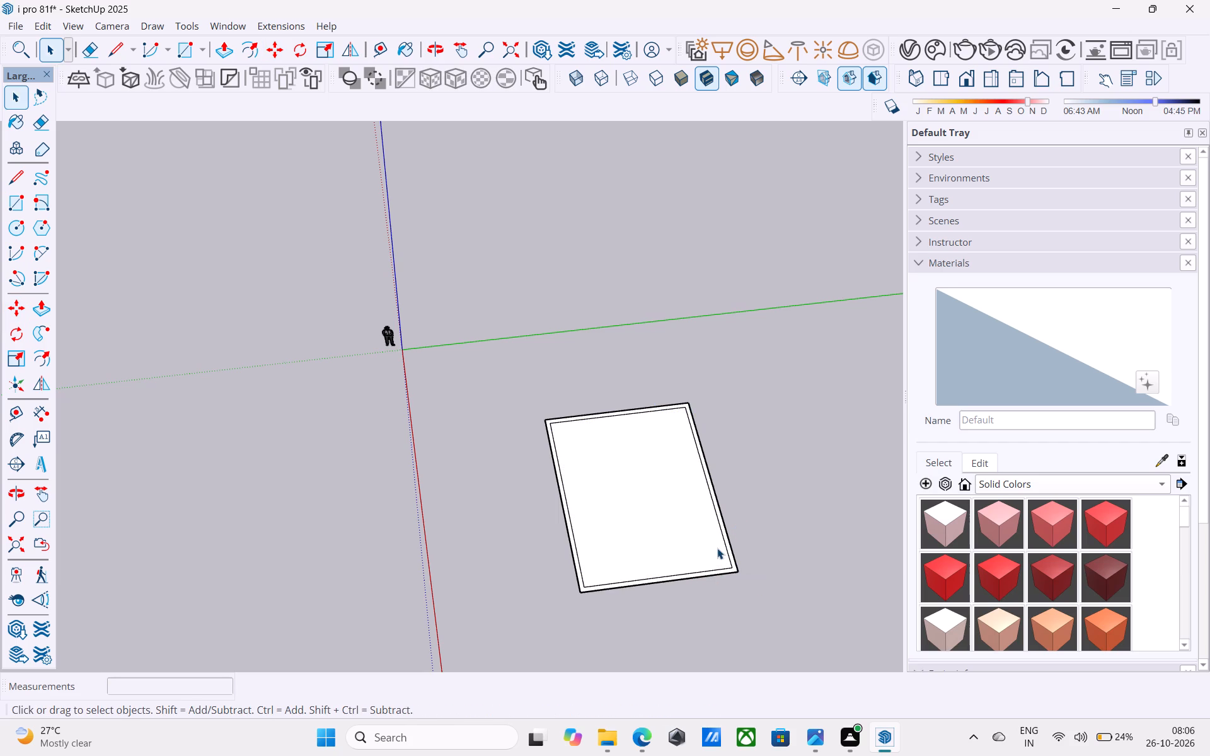
Copy the inner outline's long edge farthest from the red axis 10' inward to divide the floor lengthwise.
click(727, 554)
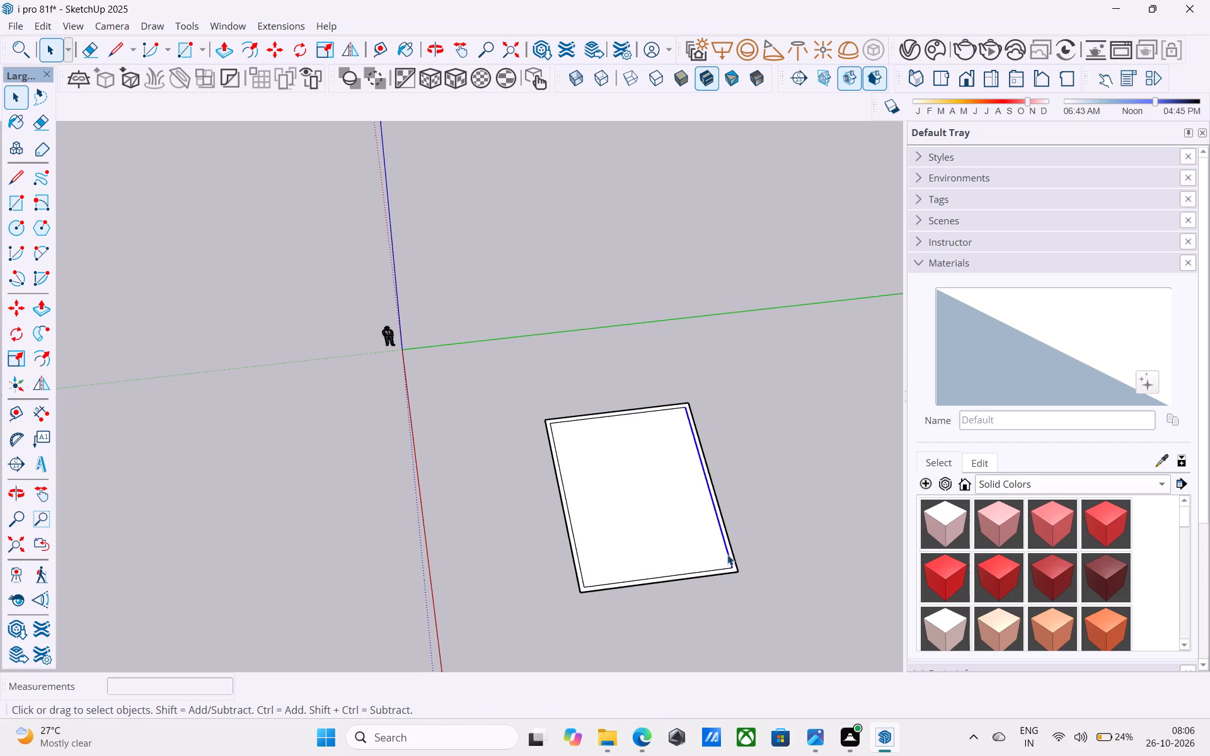
key(m)
drag(734, 566, 704, 568)
key(1)
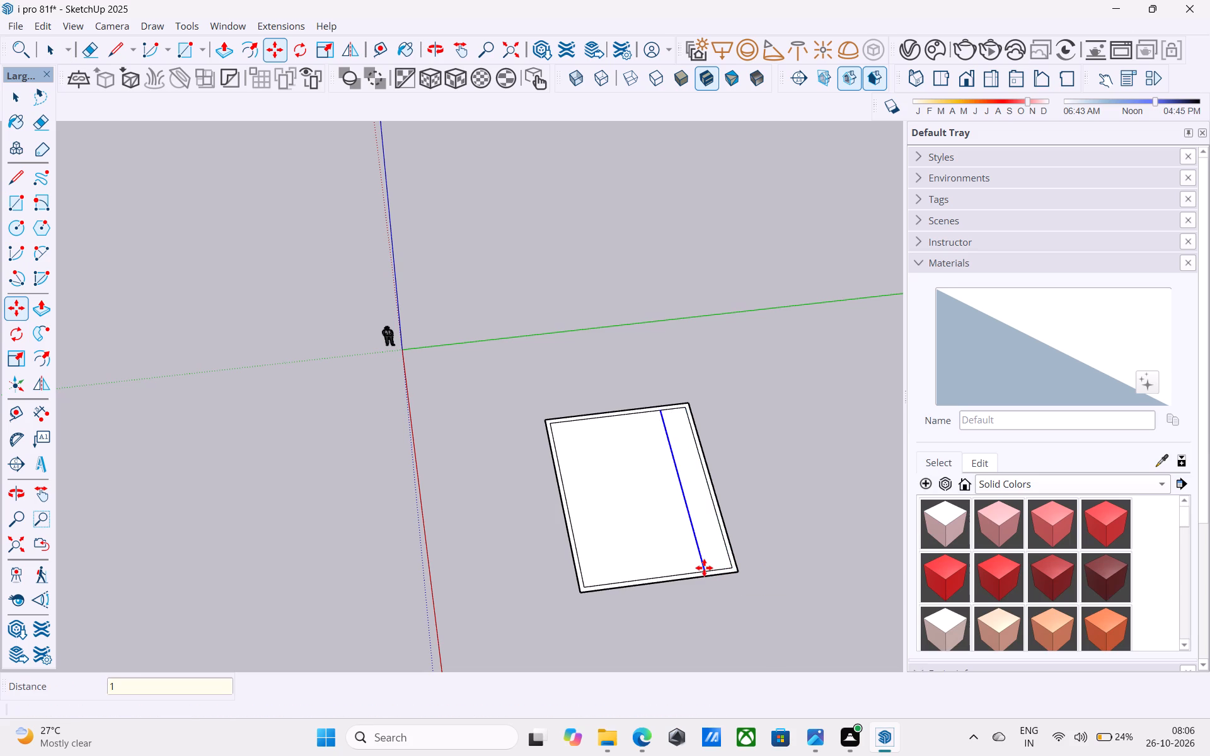
text(0')
key(Return)
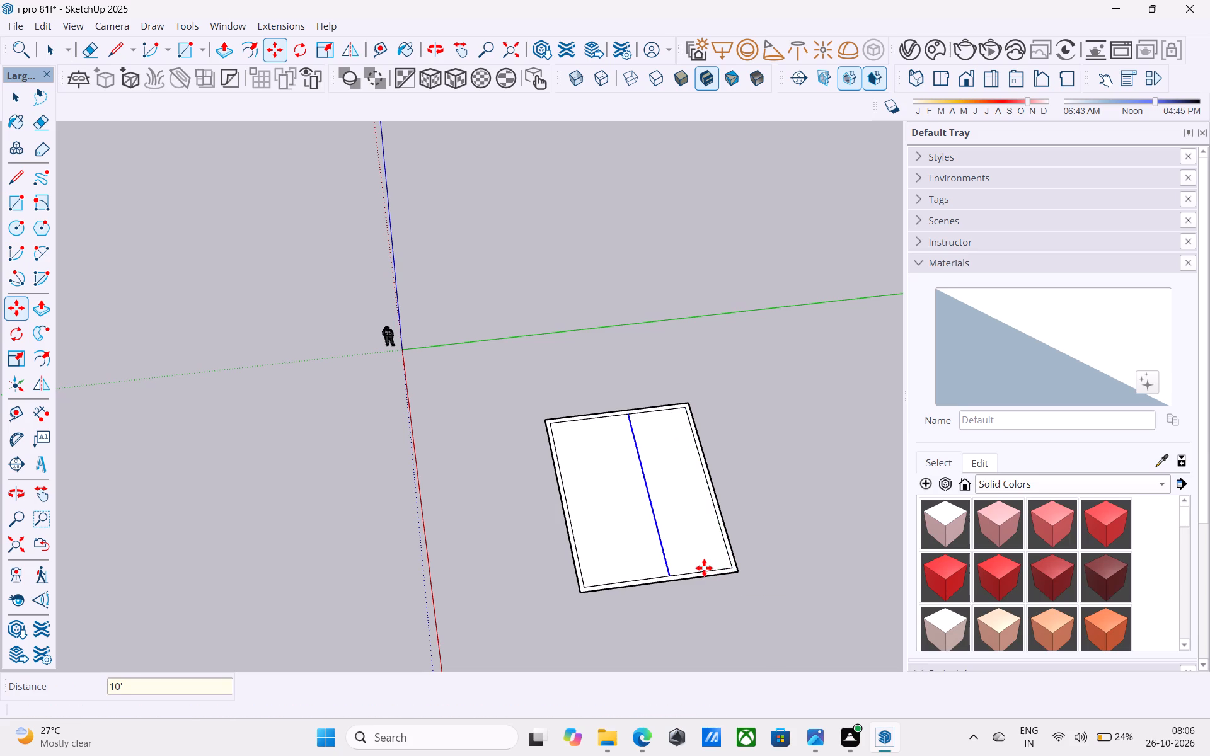
key(space)
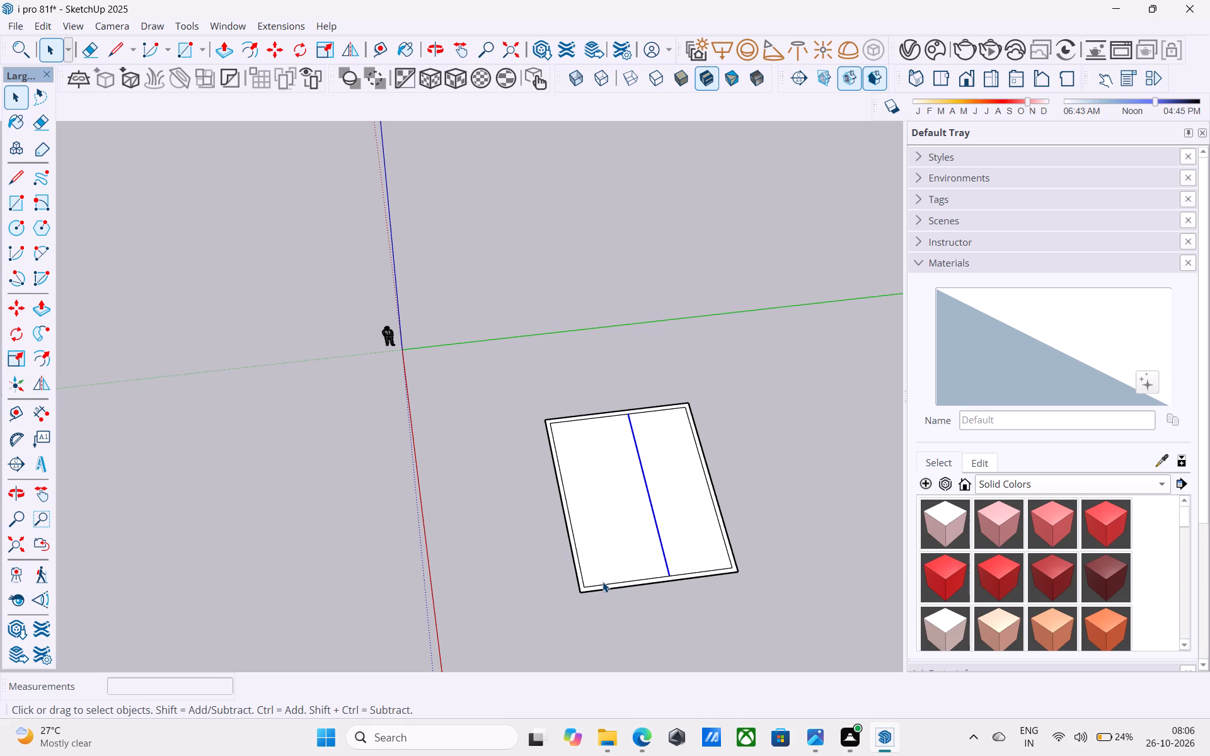
On the red-axis side of the divider, copy the short inner edge farthest from the origin 8' inward.
click(603, 584)
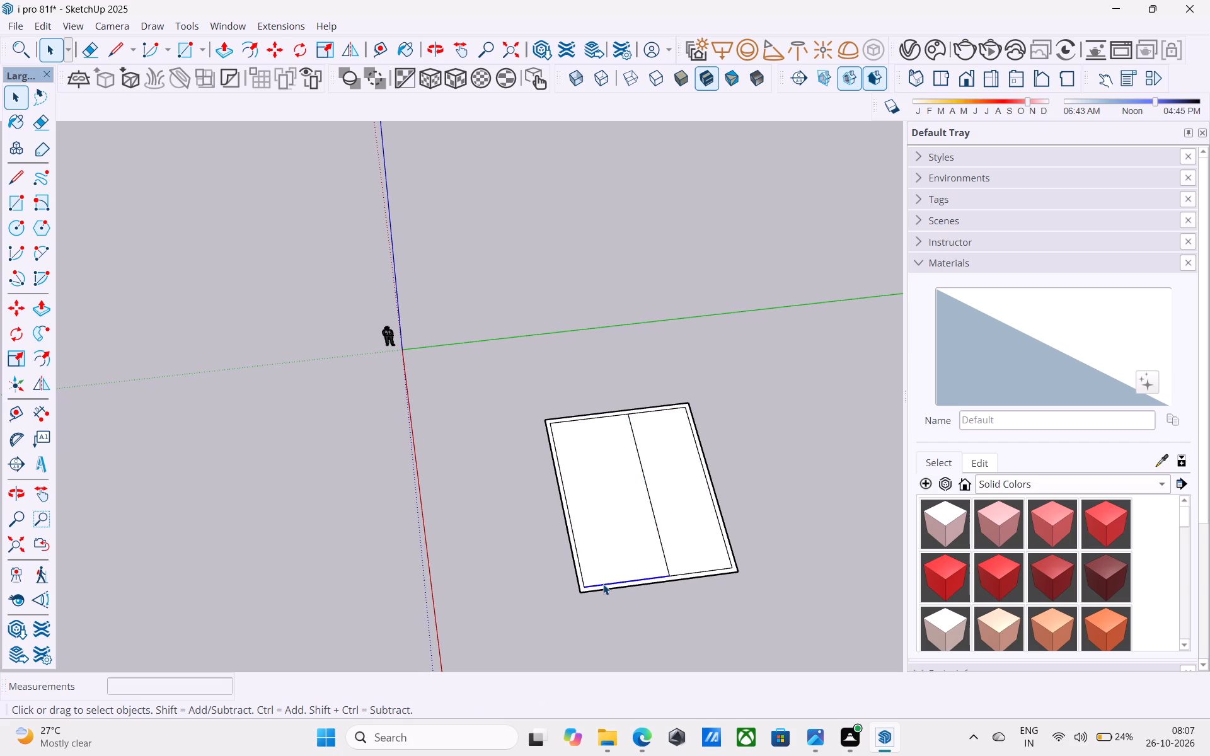
key(m)
drag(669, 573, 657, 526)
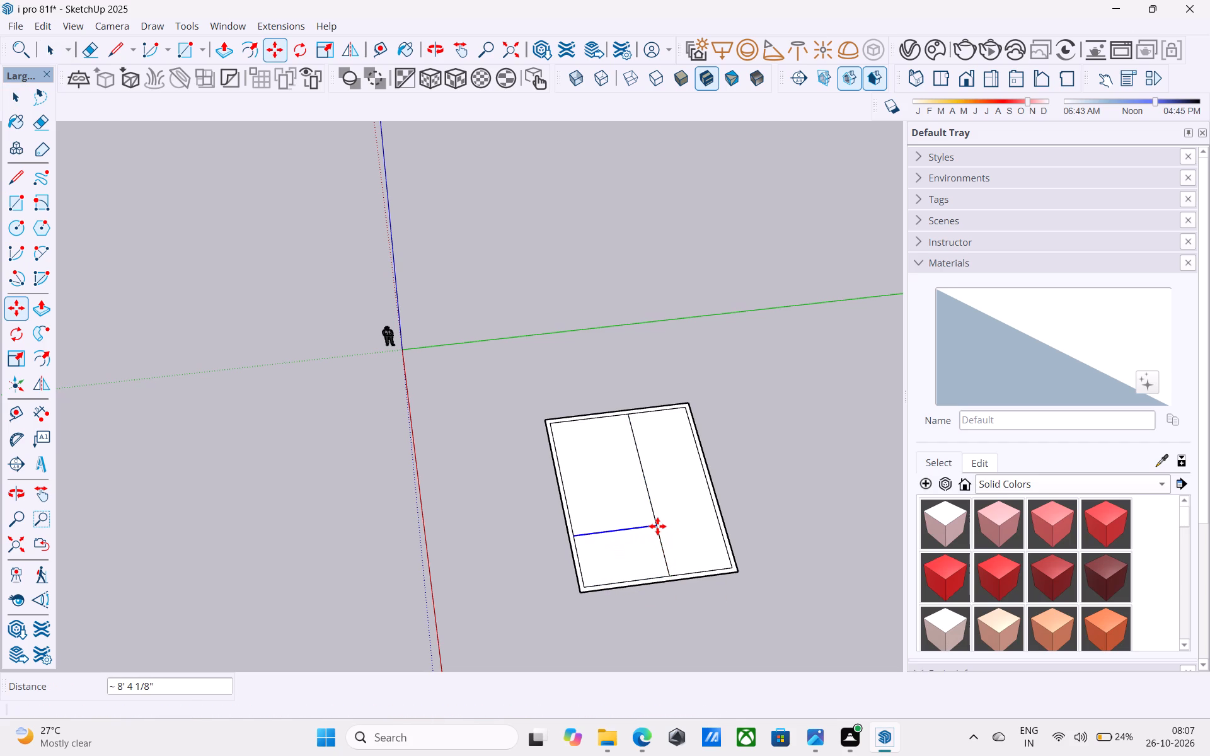
text(8')
key(Return)
Copy the new cross-partition line another 6" toward the origin end for the partition's thickness.
drag(655, 534, 652, 520)
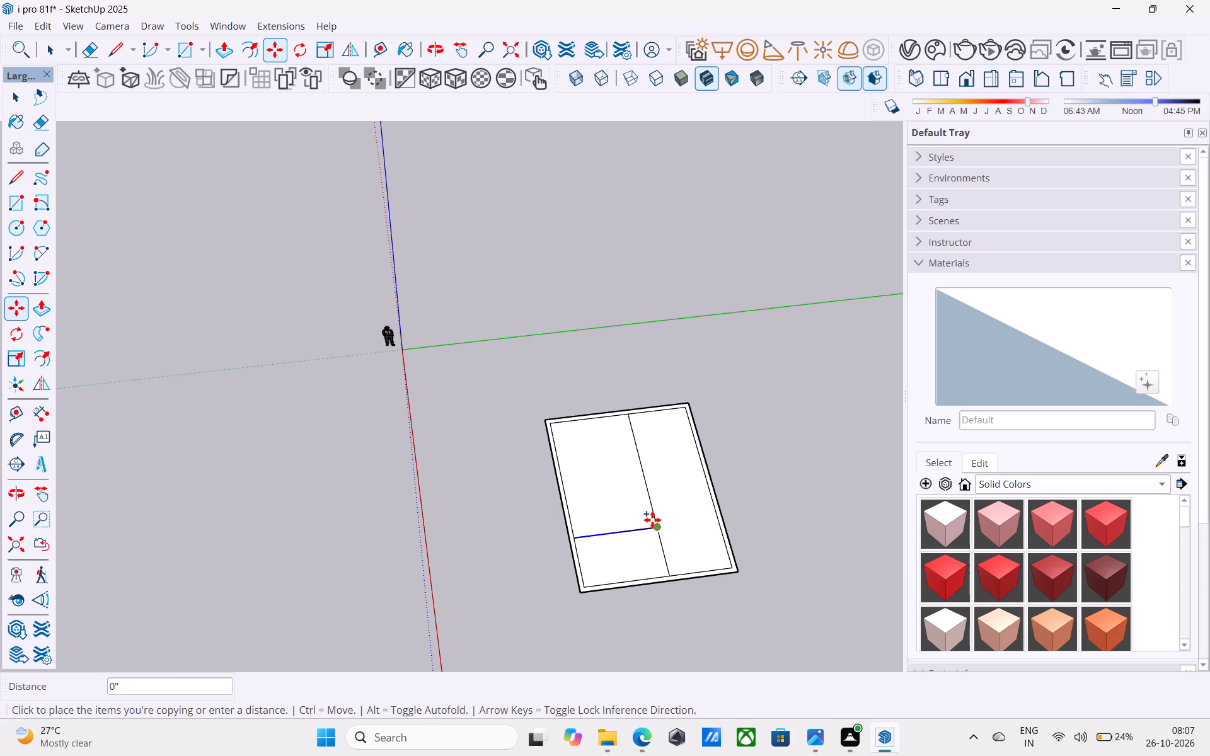
drag(652, 520, 650, 515)
text(6")
key(Return)
key(space)
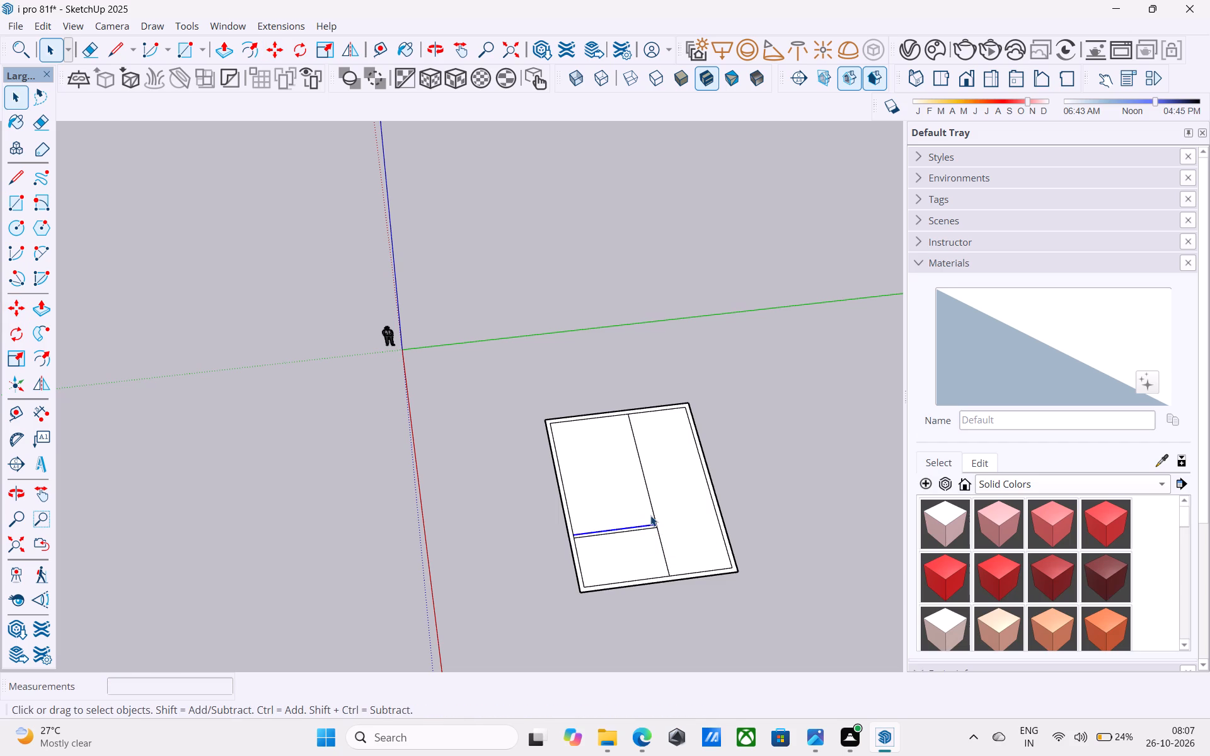
Copy both segments of the lengthwise divider 6" toward the red axis to give that partition its thickness.
click(654, 512)
key(m)
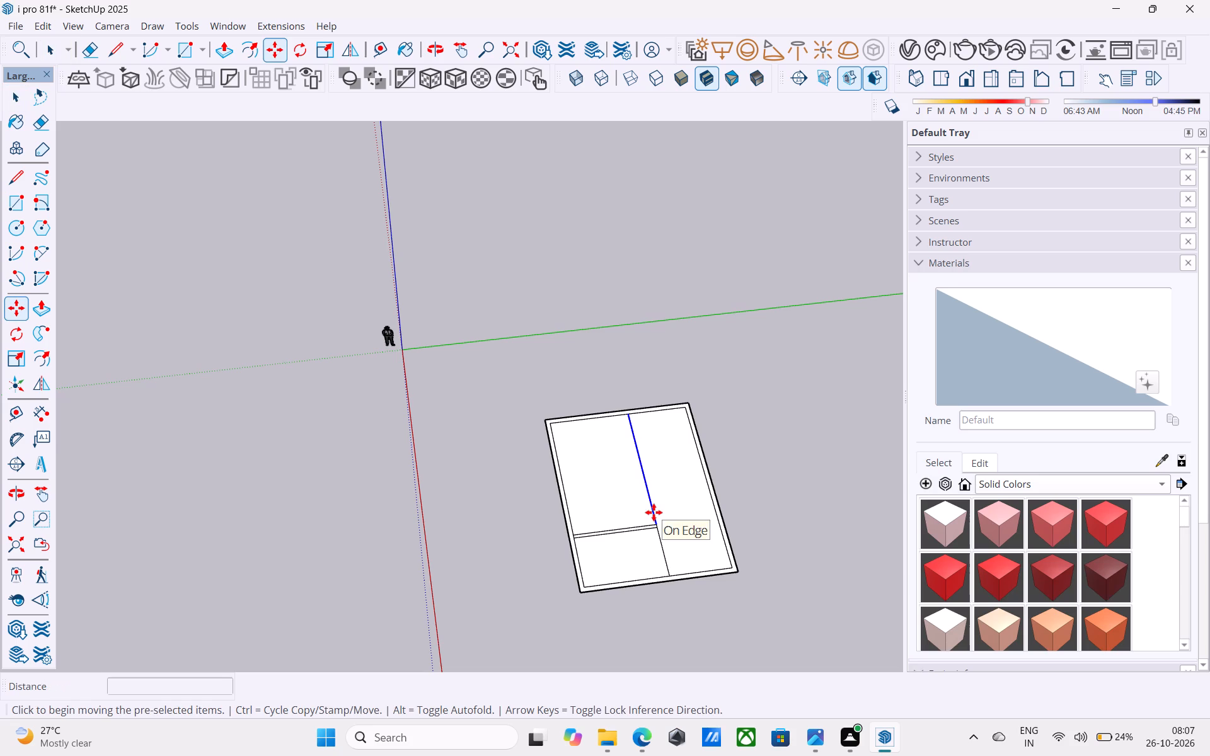
click(657, 523)
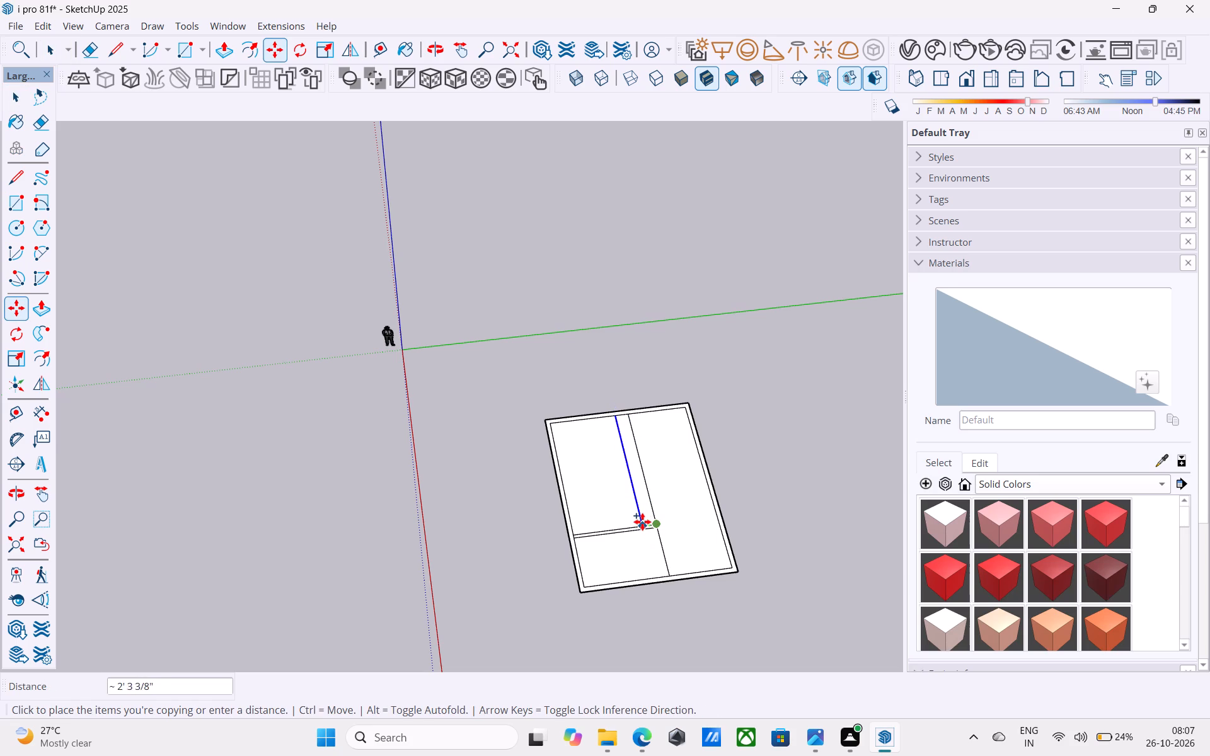
text(6")
key(Return)
key(space)
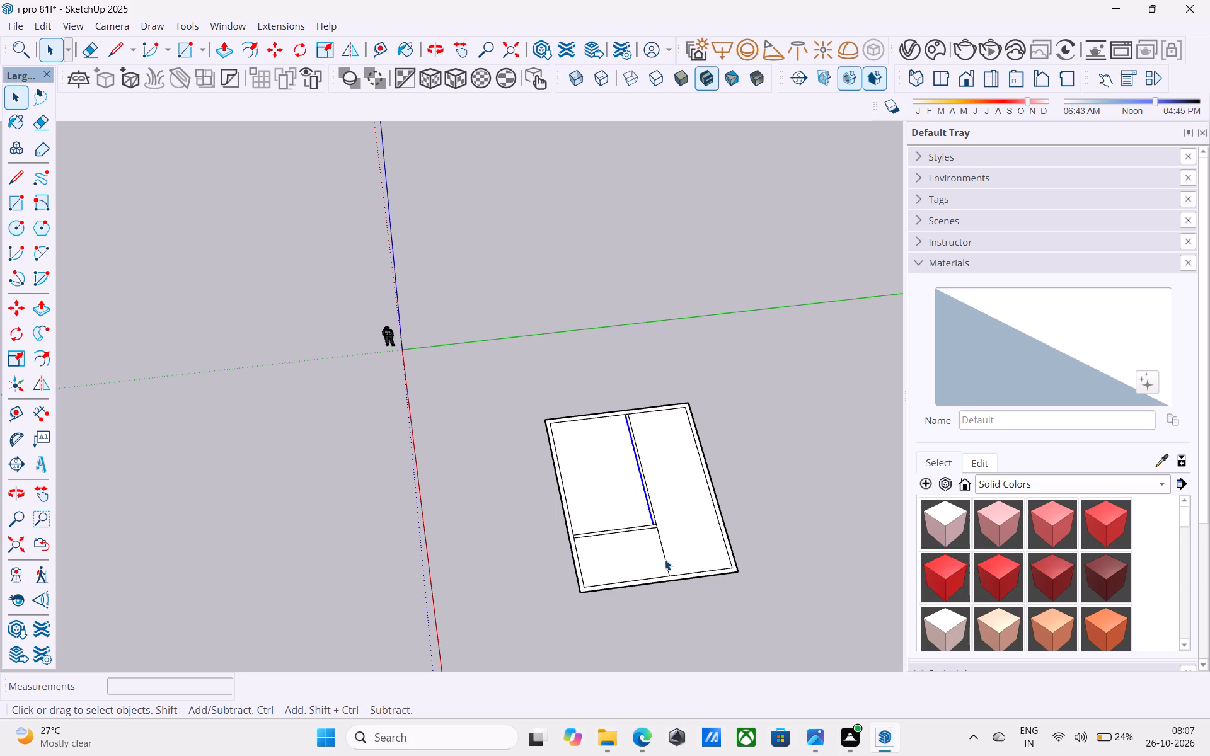
click(665, 559)
key(m)
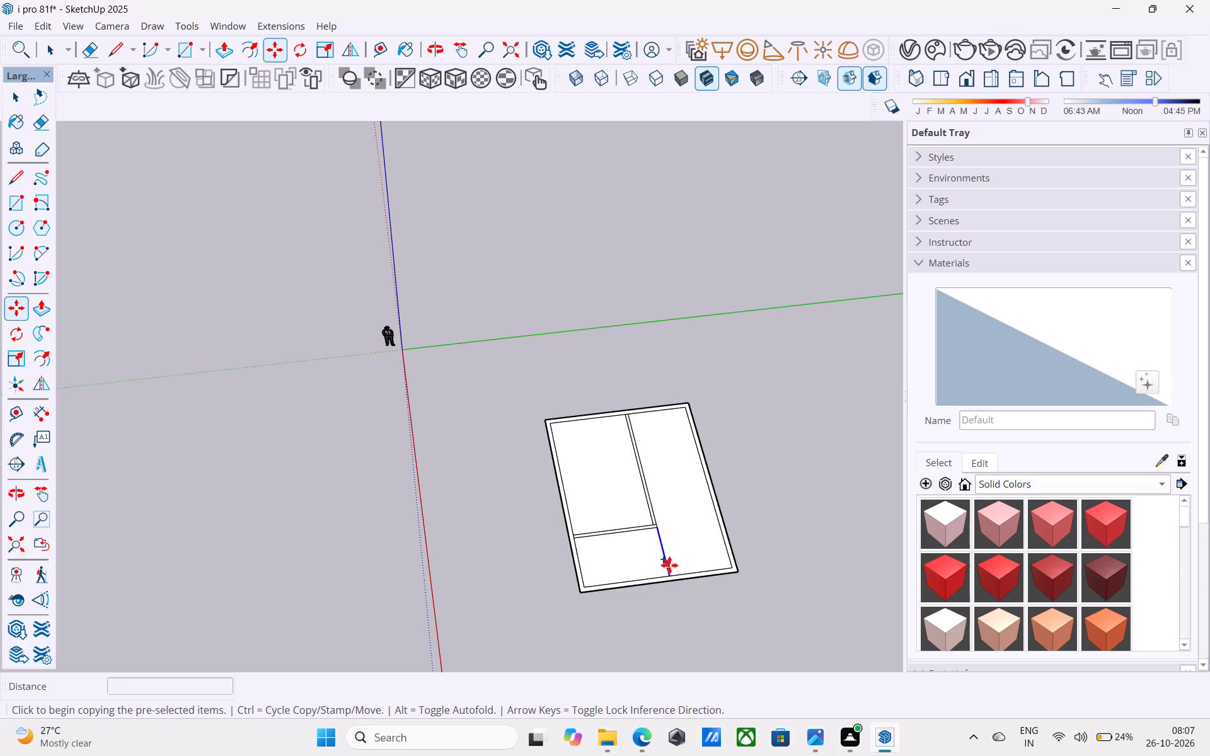
drag(673, 575, 659, 577)
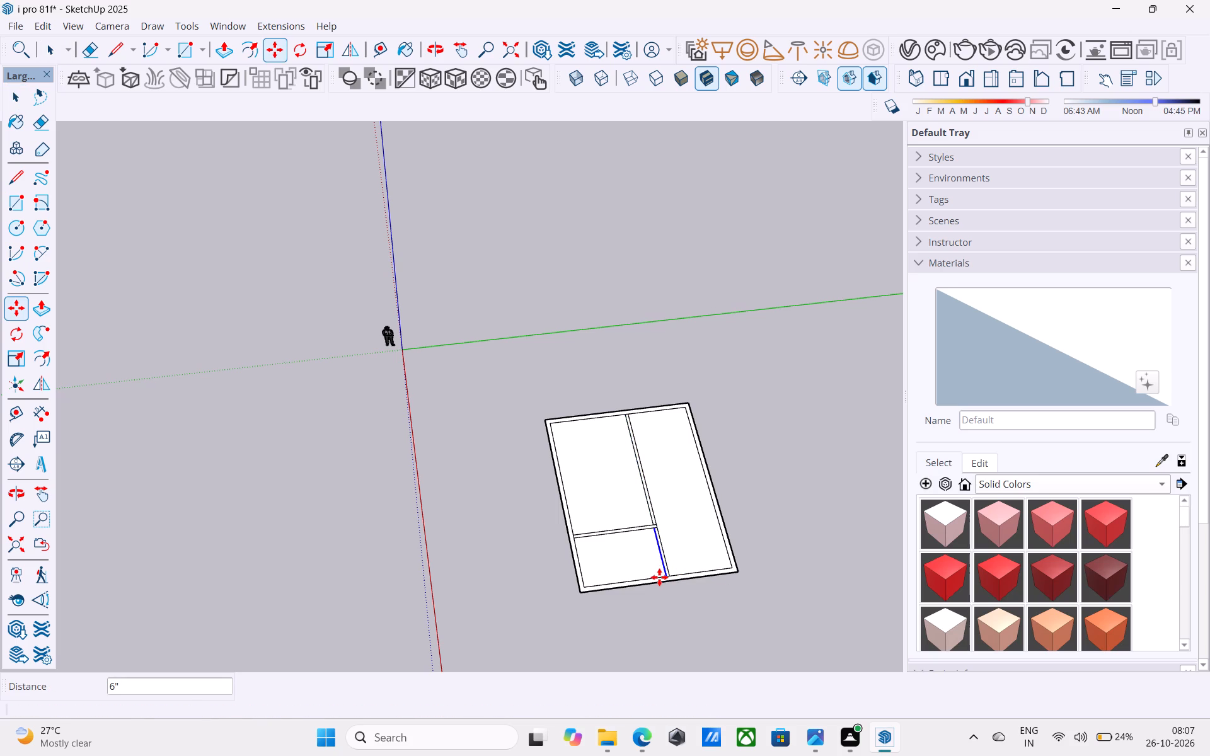
click(659, 577)
key(space)
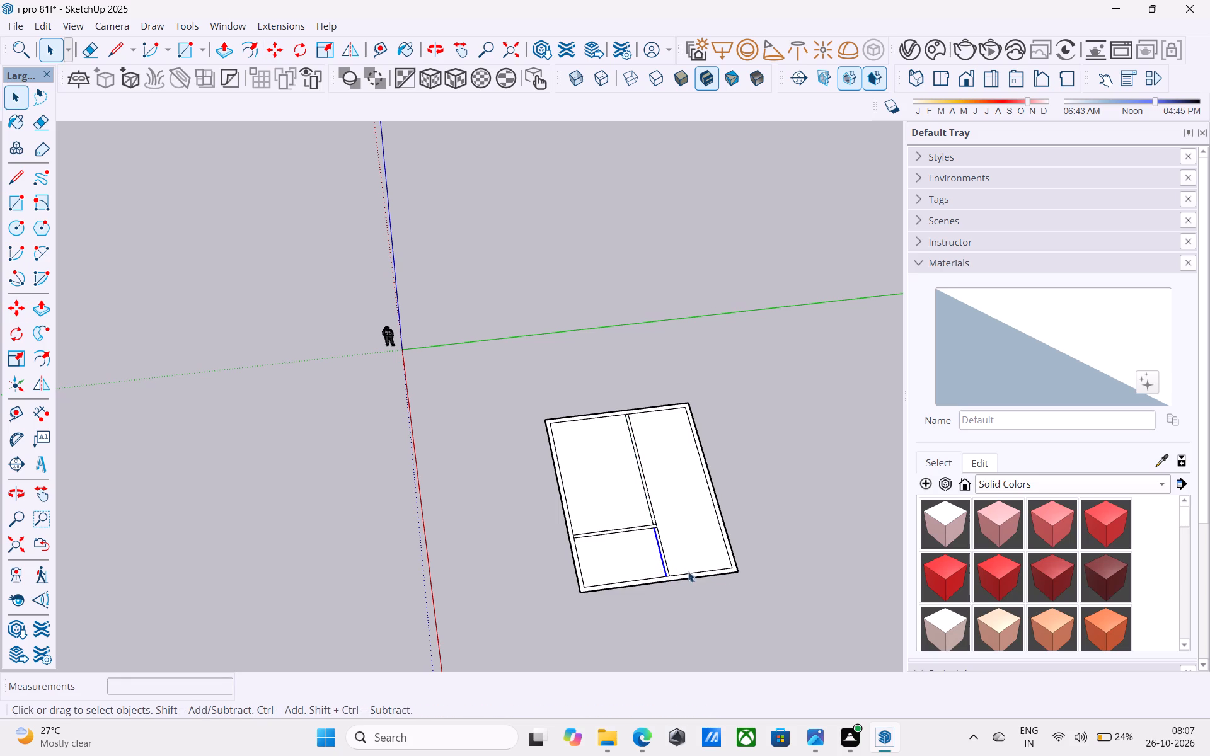
Make the whole floor plan, with all its faces and edges, into a group.
triple_click(642, 508)
right_click(642, 508)
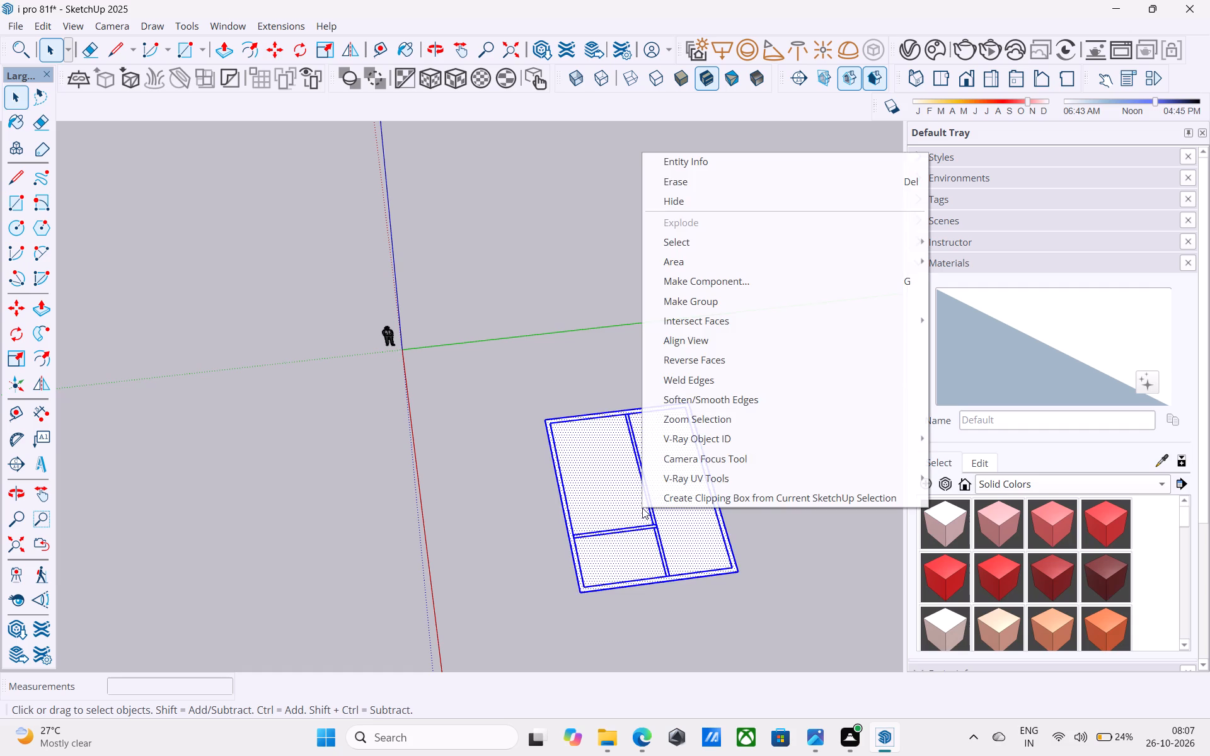
click(678, 301)
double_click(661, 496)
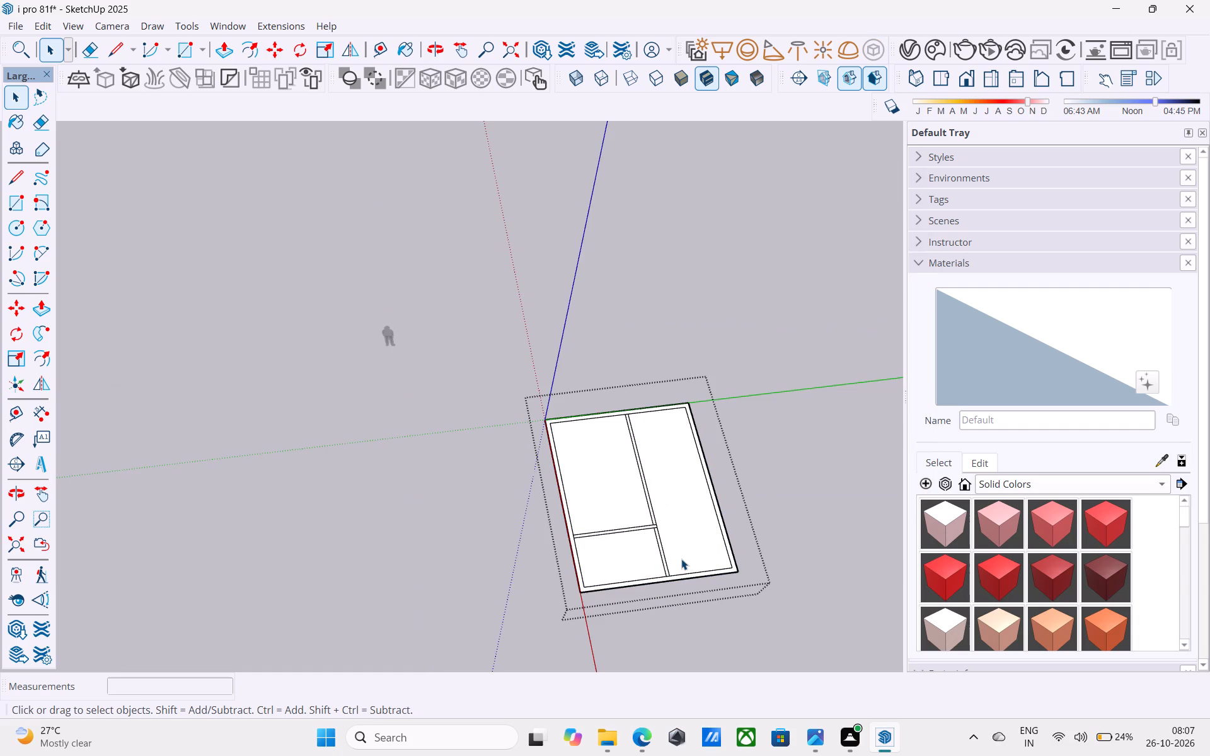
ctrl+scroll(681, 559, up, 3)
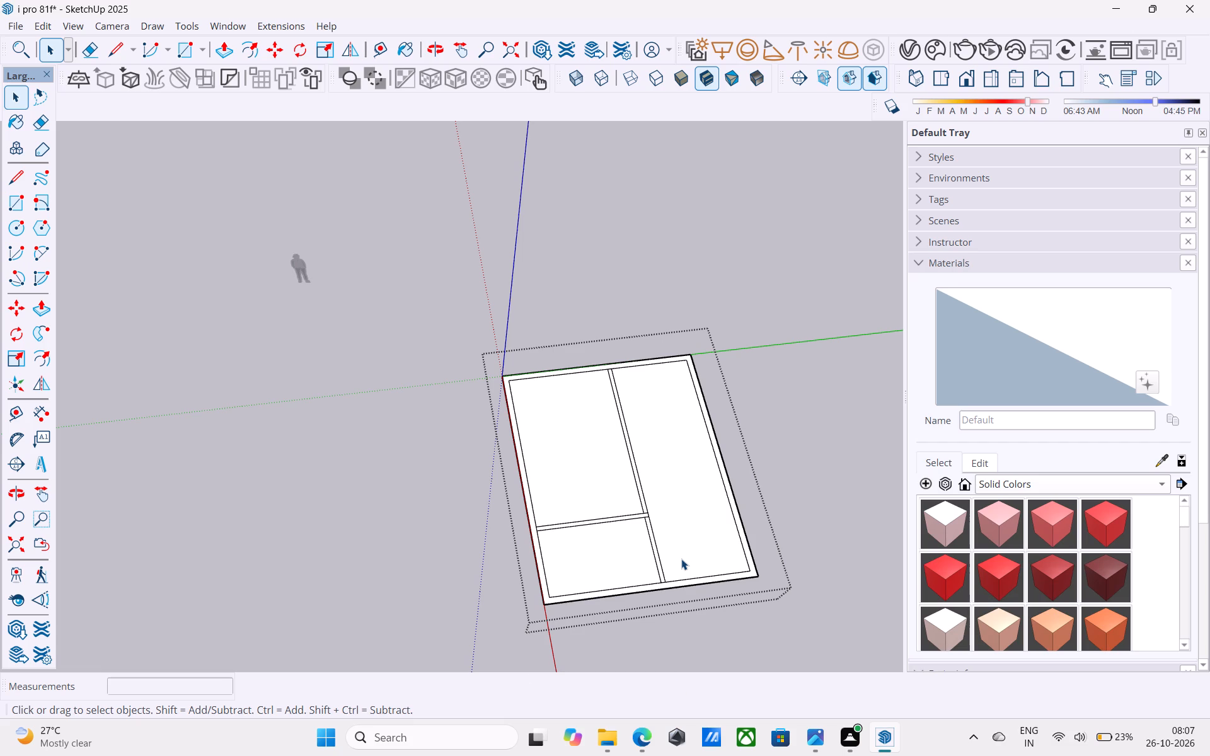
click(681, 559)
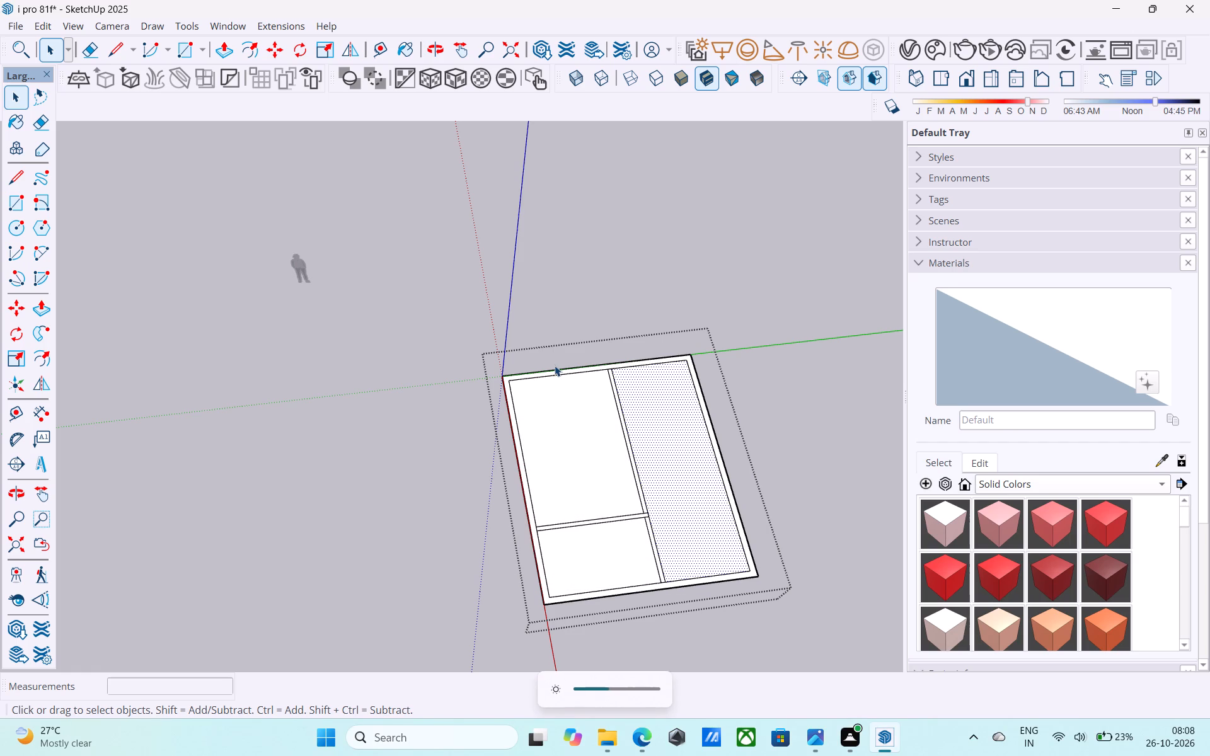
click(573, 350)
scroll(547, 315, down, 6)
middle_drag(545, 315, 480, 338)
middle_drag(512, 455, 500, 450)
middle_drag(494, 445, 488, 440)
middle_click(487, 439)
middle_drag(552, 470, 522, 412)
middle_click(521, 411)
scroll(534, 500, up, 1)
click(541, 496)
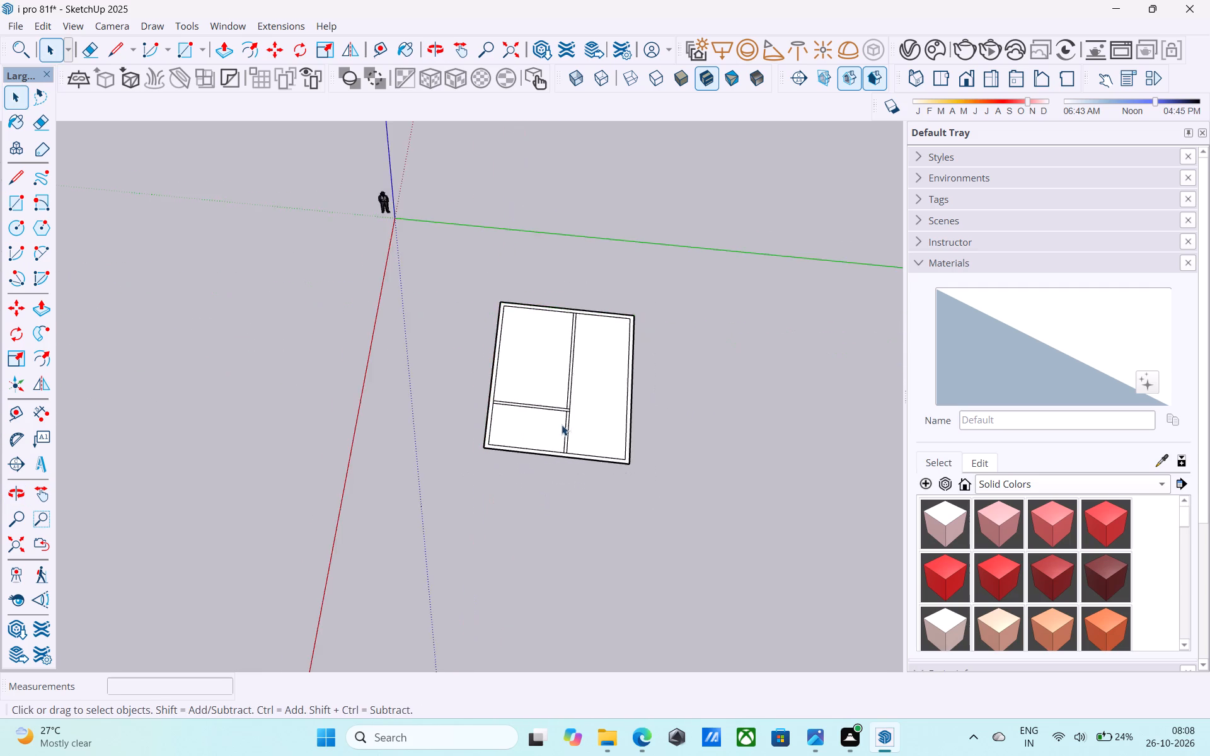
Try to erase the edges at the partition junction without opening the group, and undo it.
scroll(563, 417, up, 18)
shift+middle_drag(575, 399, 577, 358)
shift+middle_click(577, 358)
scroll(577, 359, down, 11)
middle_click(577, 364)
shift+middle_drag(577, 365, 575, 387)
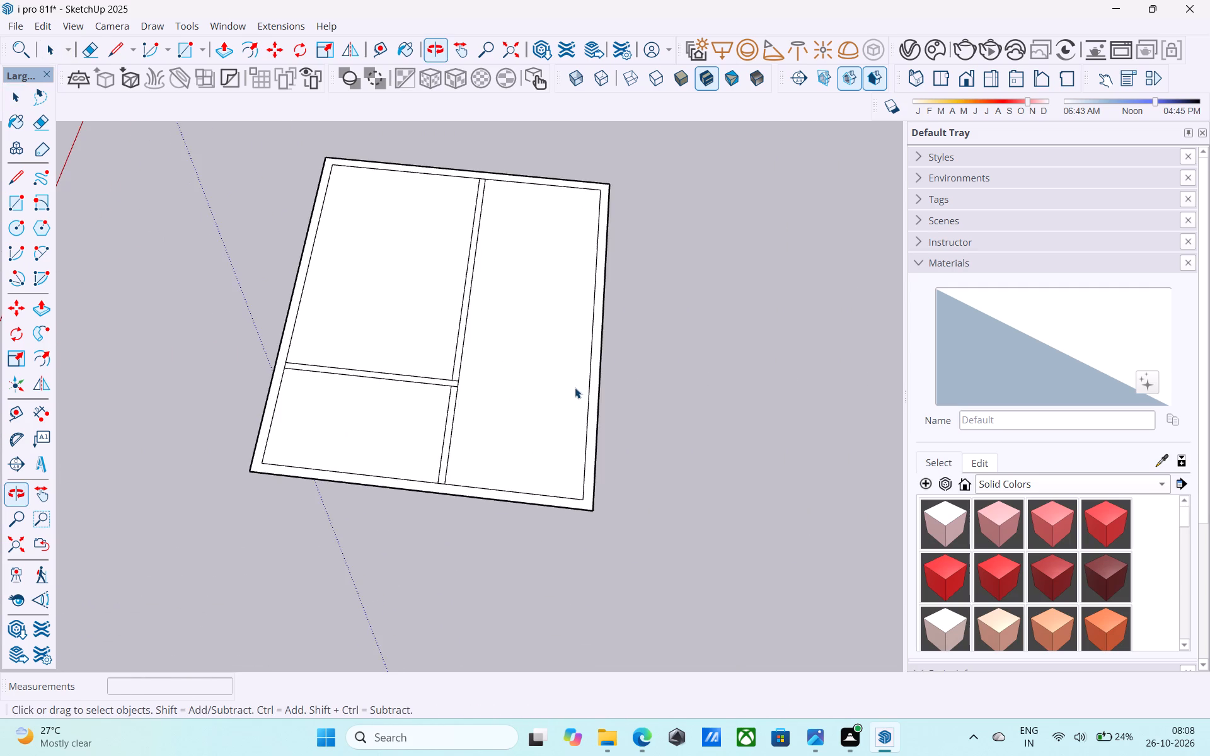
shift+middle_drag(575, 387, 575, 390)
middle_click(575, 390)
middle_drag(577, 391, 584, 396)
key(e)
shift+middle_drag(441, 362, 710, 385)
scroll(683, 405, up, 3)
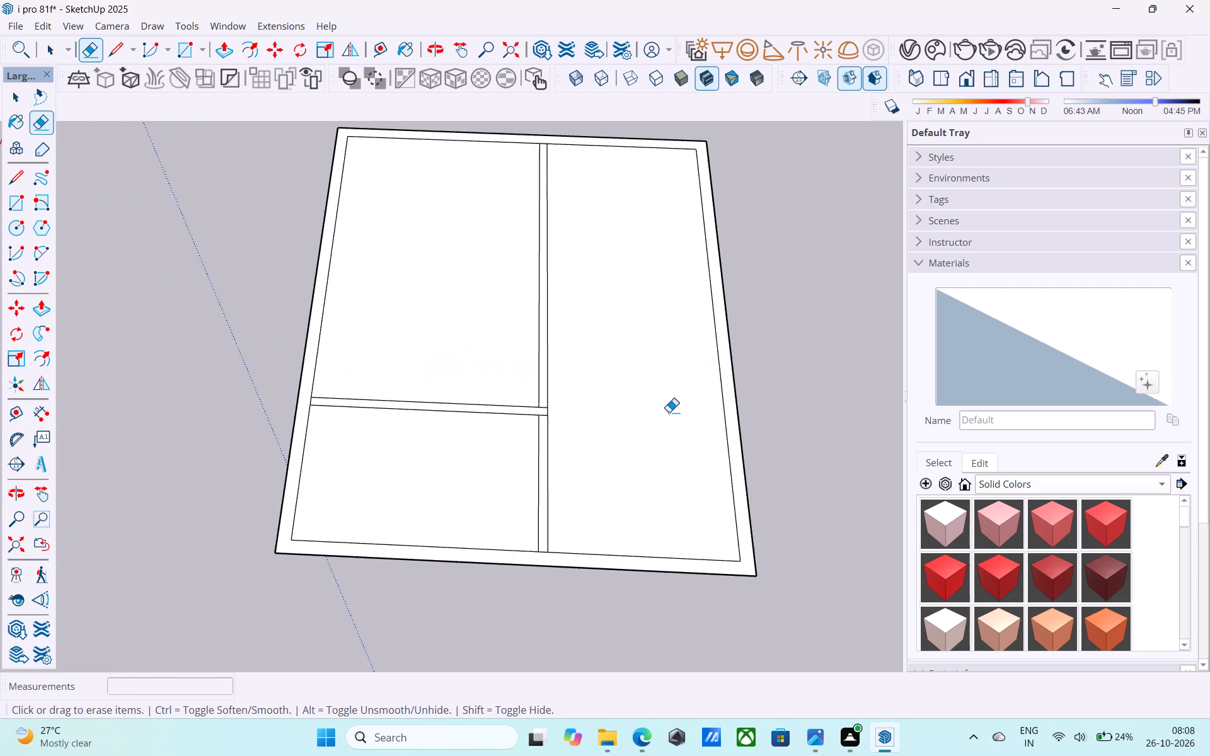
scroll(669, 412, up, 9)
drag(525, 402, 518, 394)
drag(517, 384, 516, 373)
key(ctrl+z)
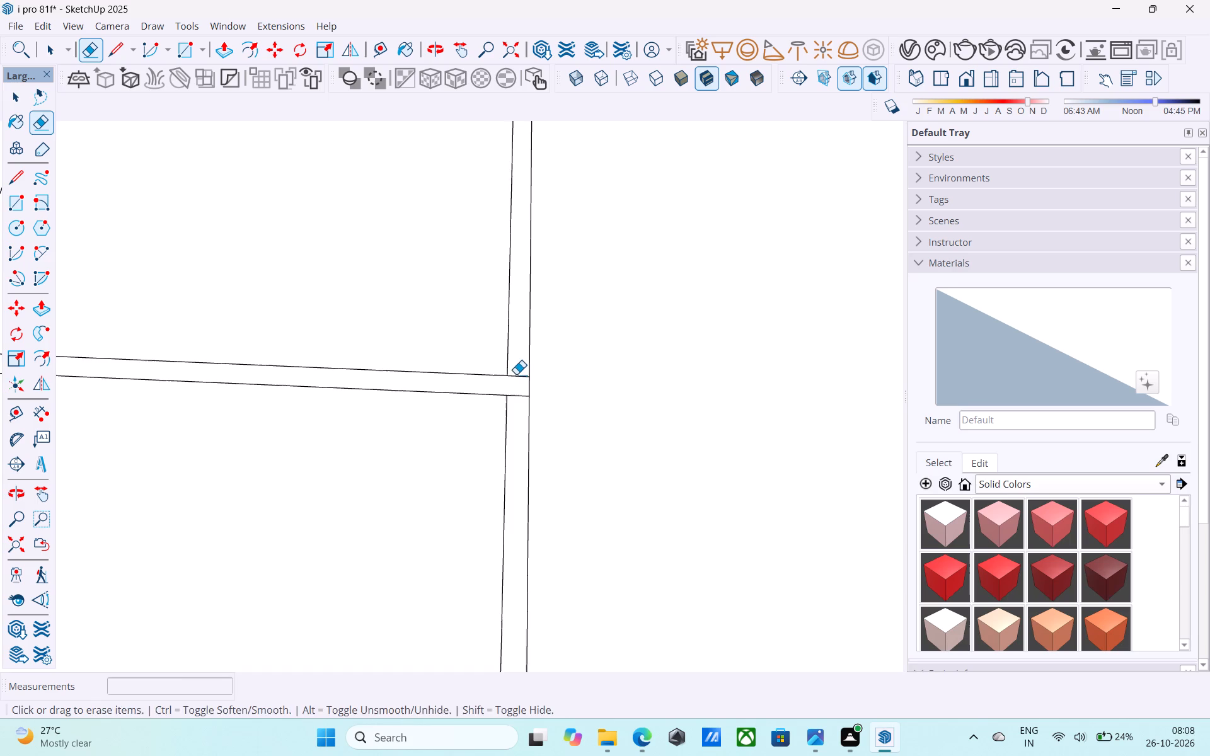
Inside the floor plan group, erase the two short edges crossing the lengthwise partition at its junction with the cross partition.
key(space)
double_click(516, 374)
scroll(517, 373, down, 6)
key(e)
click(515, 372)
click(517, 384)
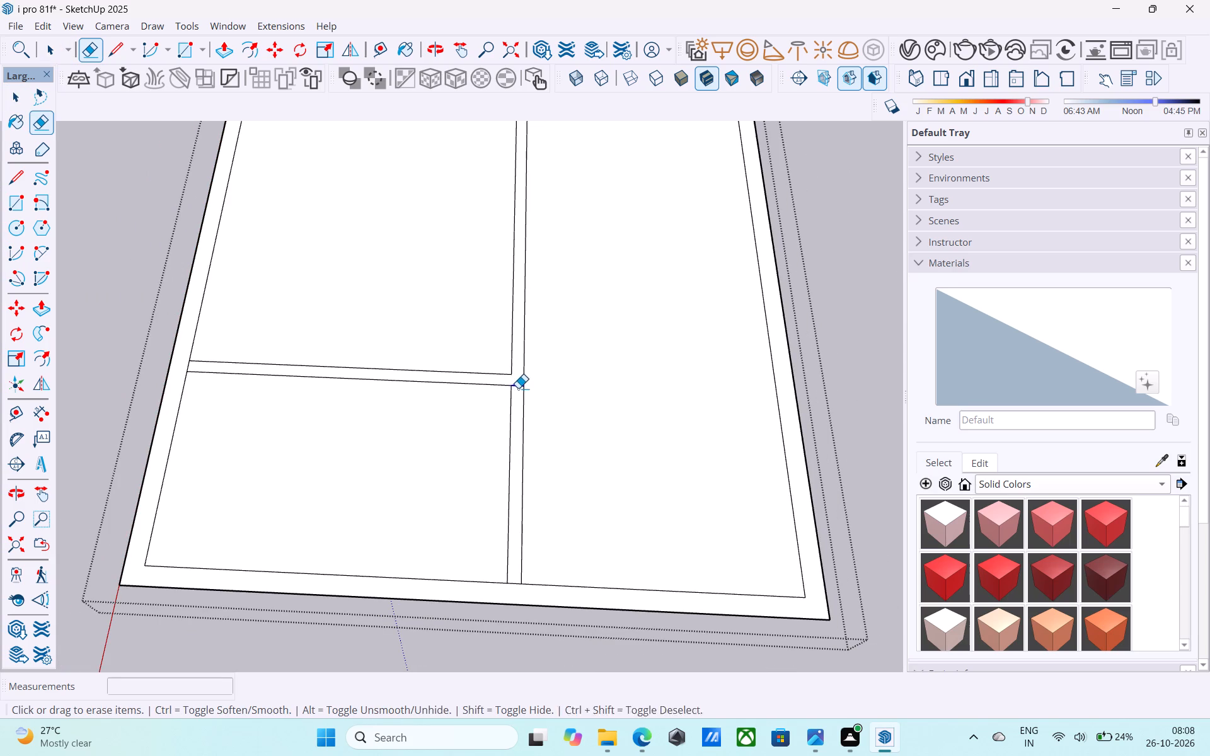
key(space)
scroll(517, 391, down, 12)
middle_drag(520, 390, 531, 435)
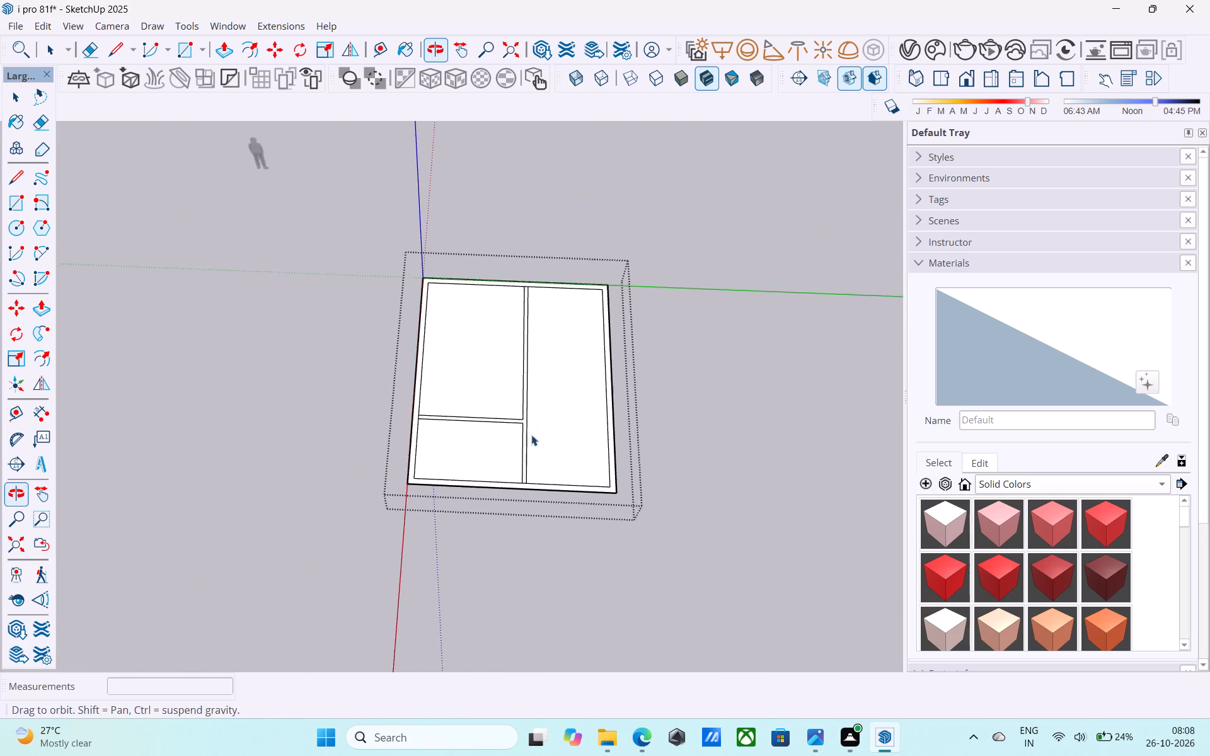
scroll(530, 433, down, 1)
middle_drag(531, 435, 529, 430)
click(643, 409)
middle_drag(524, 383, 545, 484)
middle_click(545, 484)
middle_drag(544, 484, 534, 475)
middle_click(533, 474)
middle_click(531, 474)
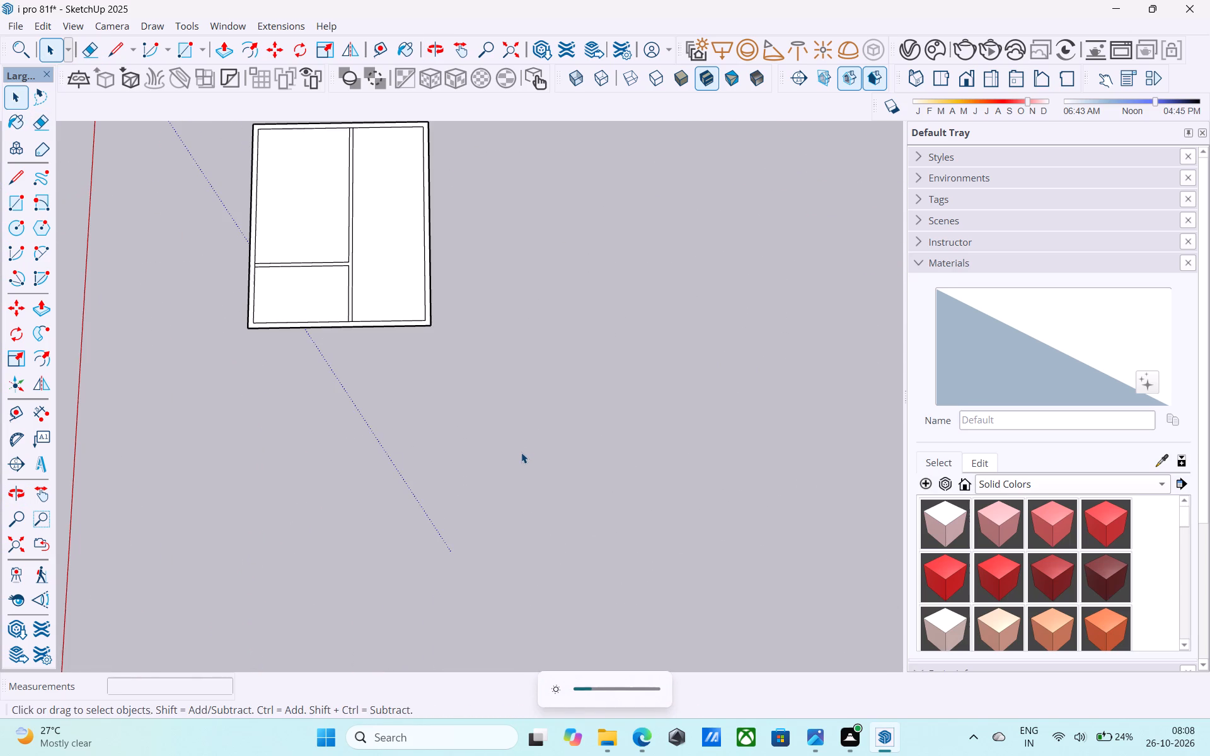
Inside the floor plan group, erase the short edge where the cross partition meets the outer wall.
scroll(553, 483, down, 9)
scroll(483, 367, up, 5)
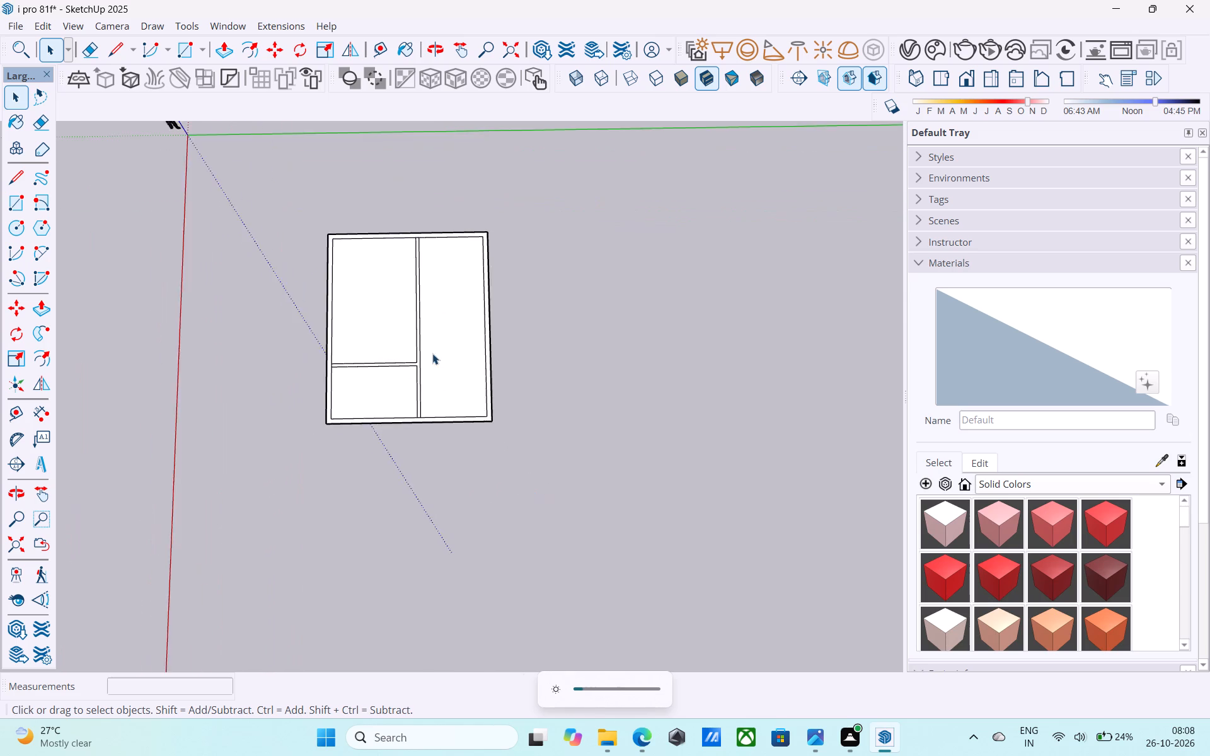
scroll(432, 353, up, 8)
shift+middle_drag(410, 350, 544, 421)
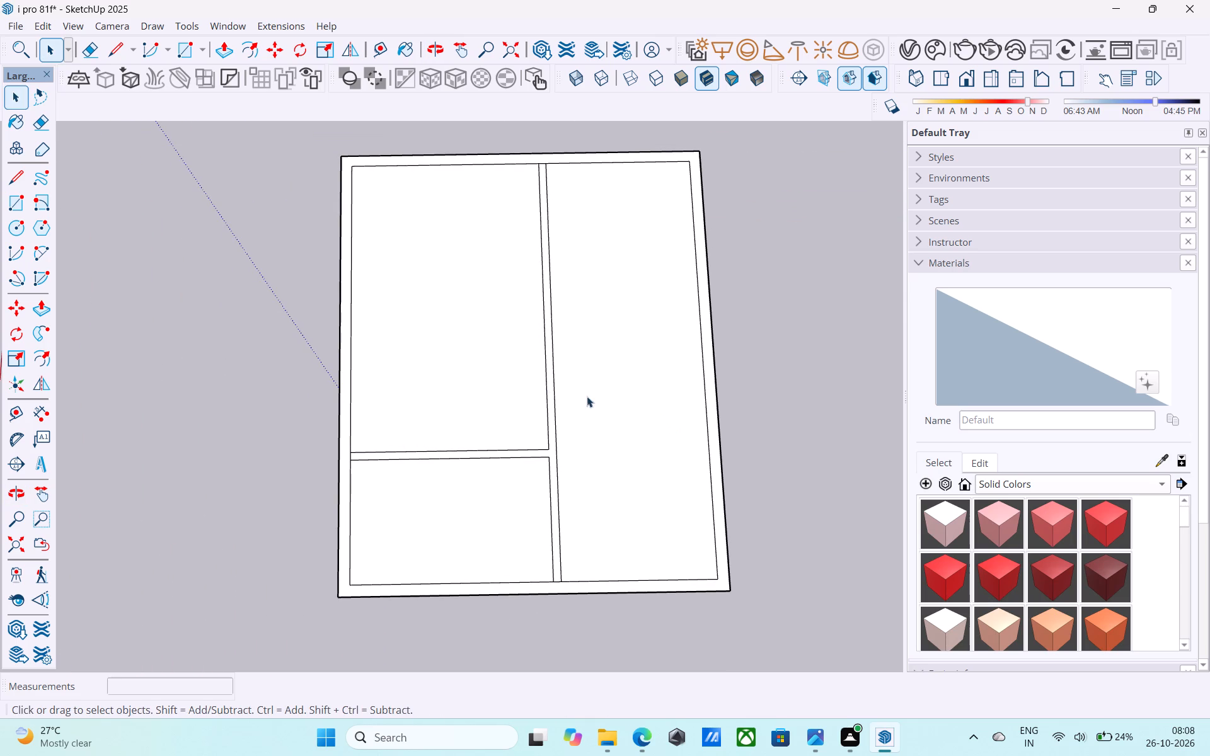
scroll(391, 436, up, 1)
double_click(392, 430)
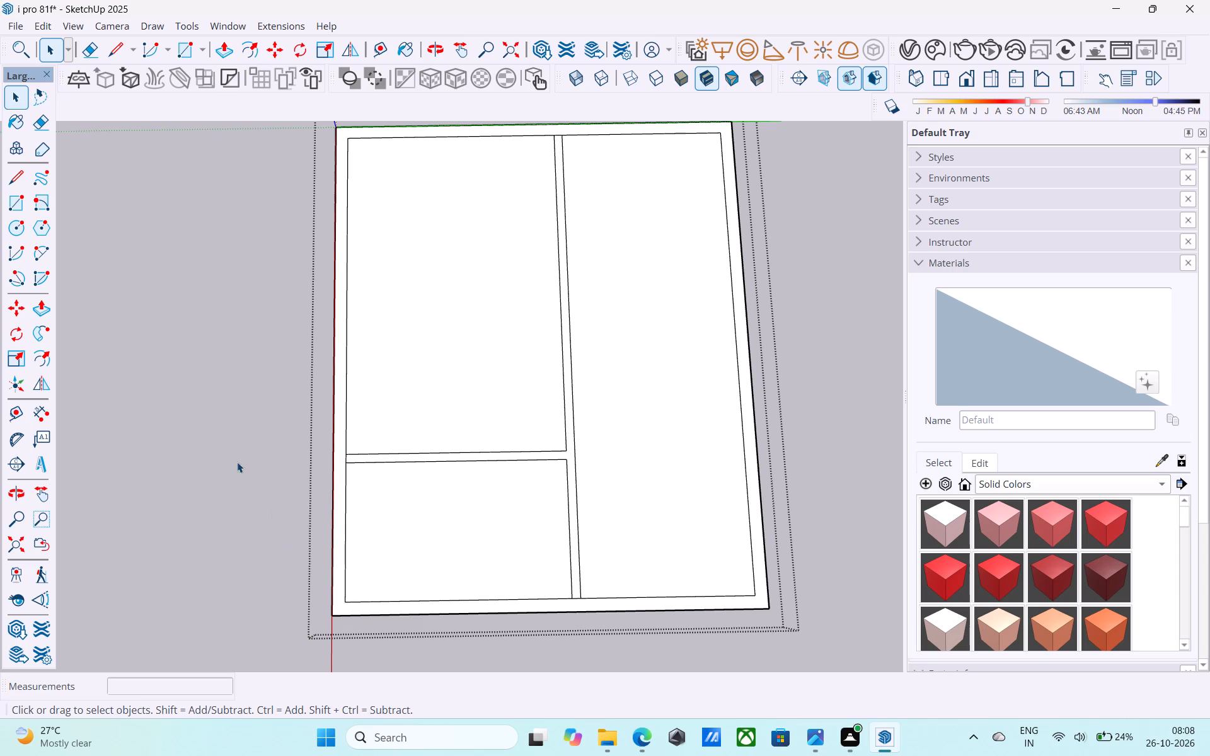
key(e)
scroll(343, 461, up, 8)
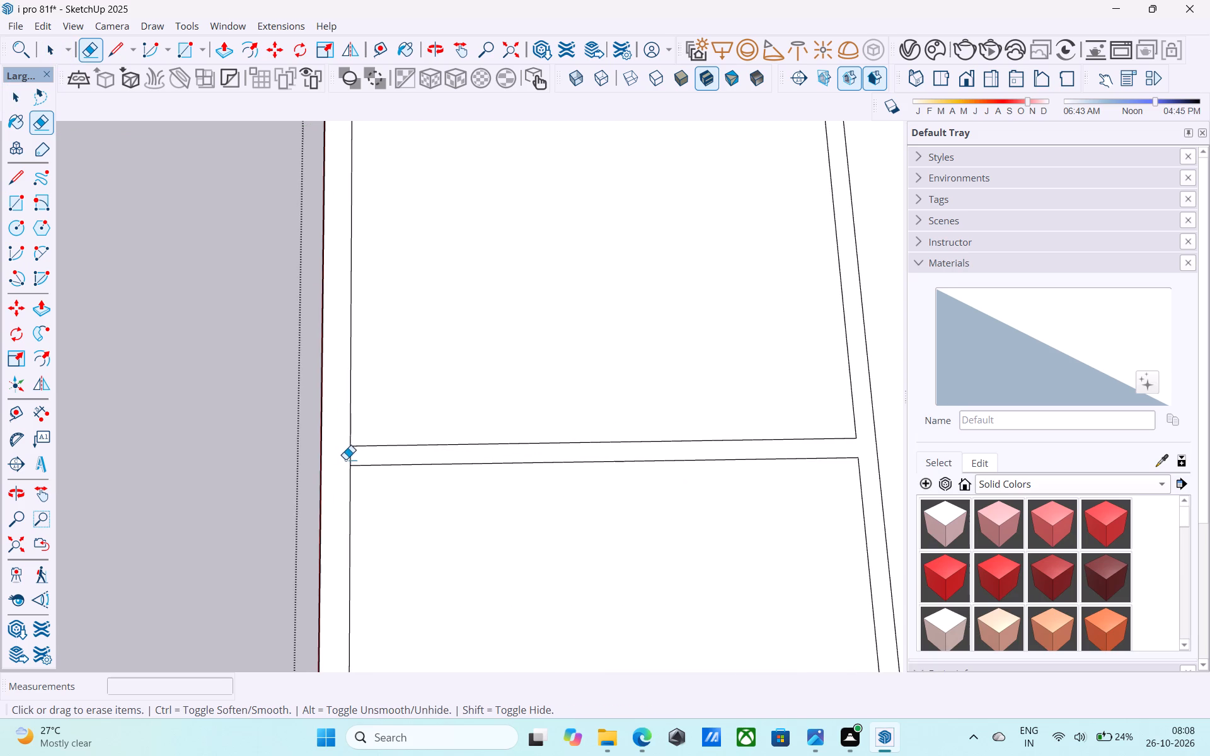
drag(351, 455, 341, 452)
Erase the short edges at both ends of the lengthwise partition where it meets the outer walls.
scroll(331, 524, down, 19)
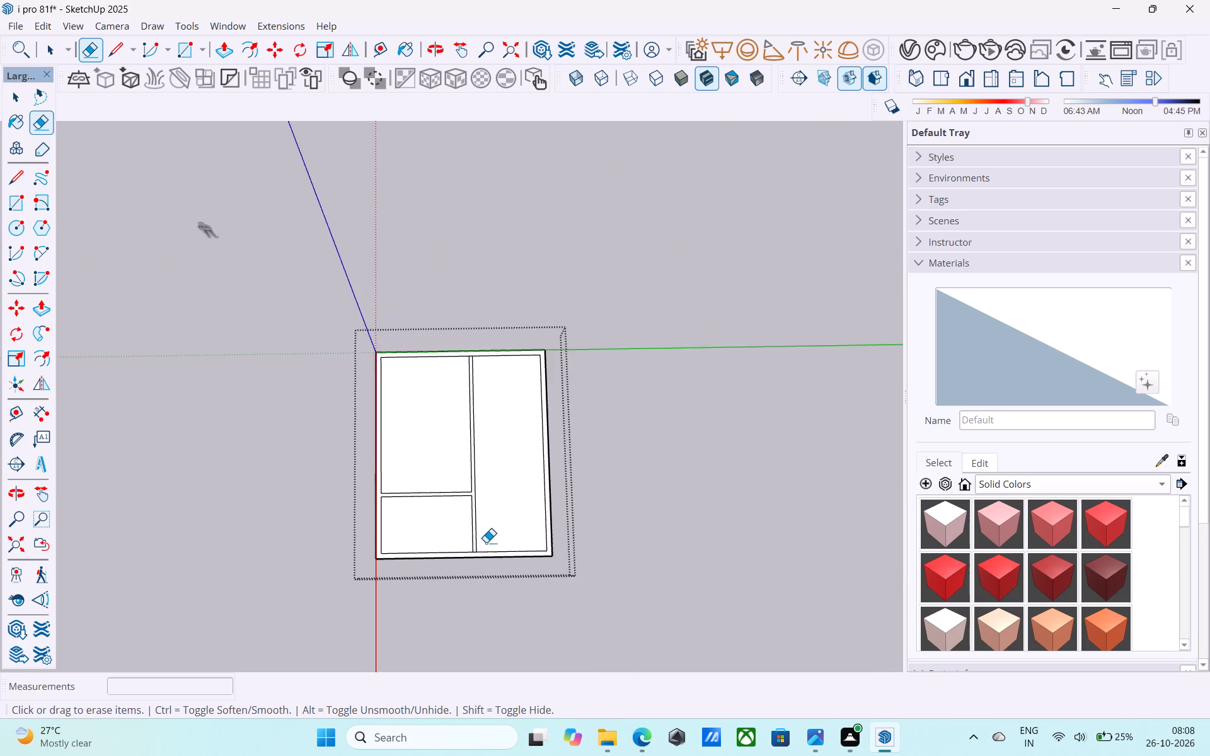
scroll(486, 544, up, 16)
right_click(479, 544)
click(483, 561)
drag(484, 561, 485, 563)
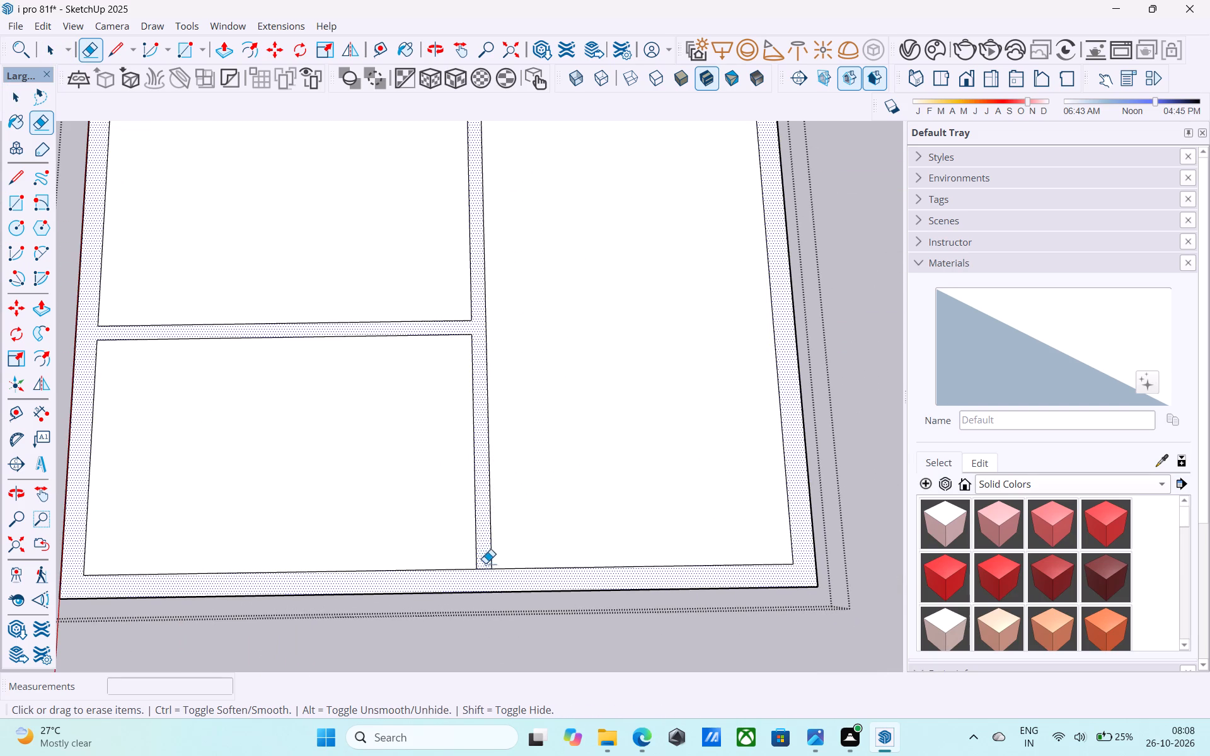
drag(485, 563, 487, 574)
scroll(487, 574, down, 10)
shift+middle_drag(487, 573, 500, 638)
shift+middle_click(502, 642)
scroll(481, 304, up, 2)
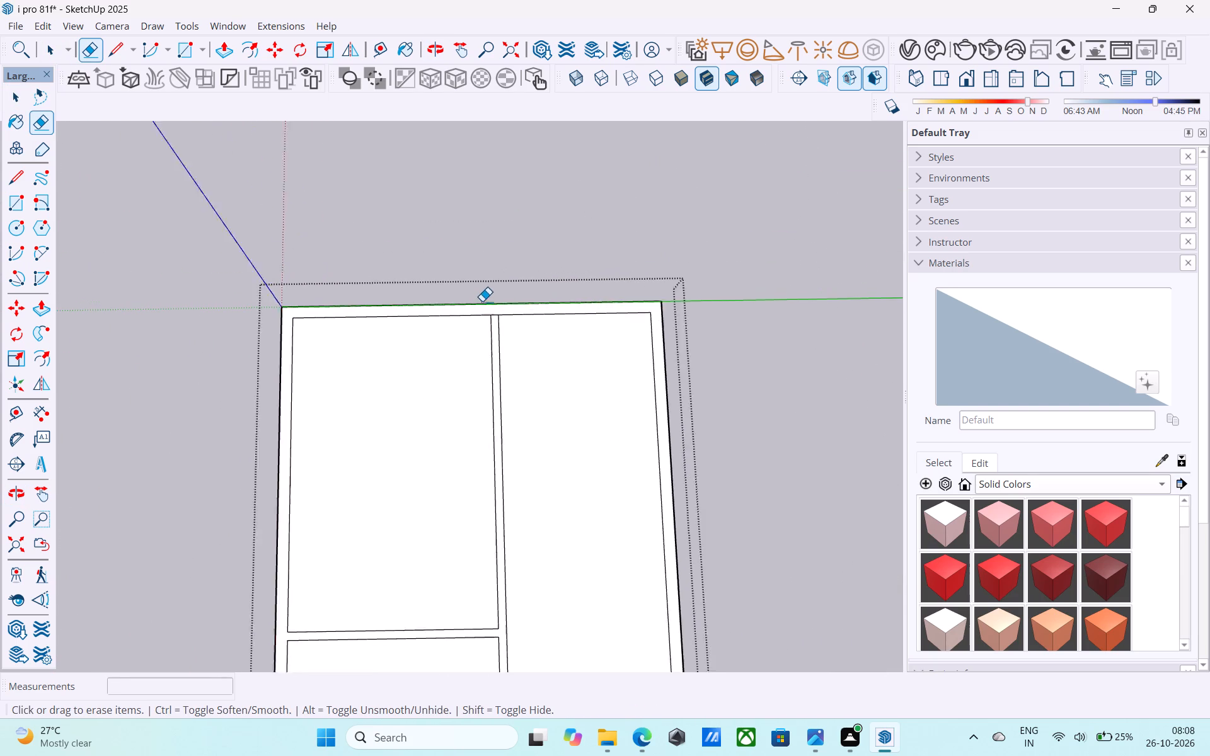
scroll(482, 301, up, 11)
click(502, 326)
scroll(516, 316, down, 7)
scroll(517, 315, up, 2)
scroll(517, 315, down, 2)
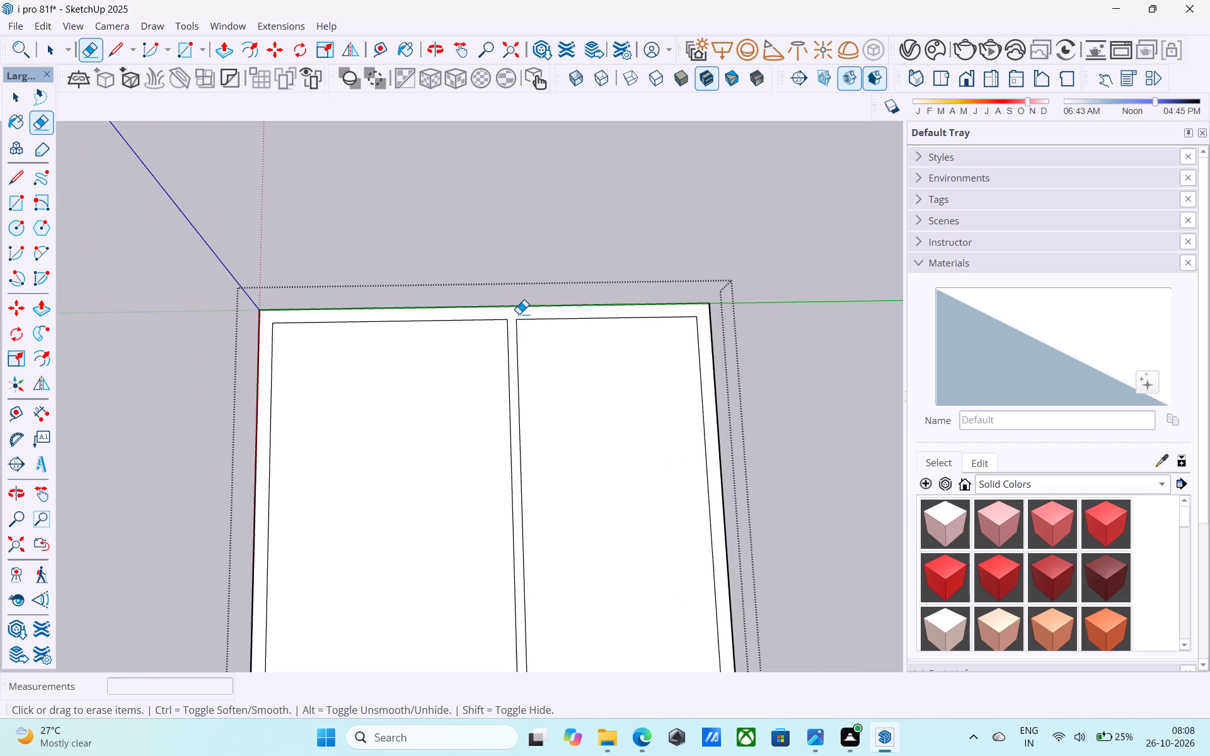
Examine the partition junctions and select the wall face to check that it is one continuous outline.
scroll(519, 314, down, 11)
scroll(528, 373, down, 1)
shift+middle_drag(531, 387, 525, 333)
middle_click(525, 333)
middle_drag(523, 332, 507, 325)
middle_click(506, 325)
scroll(506, 325, up, 4)
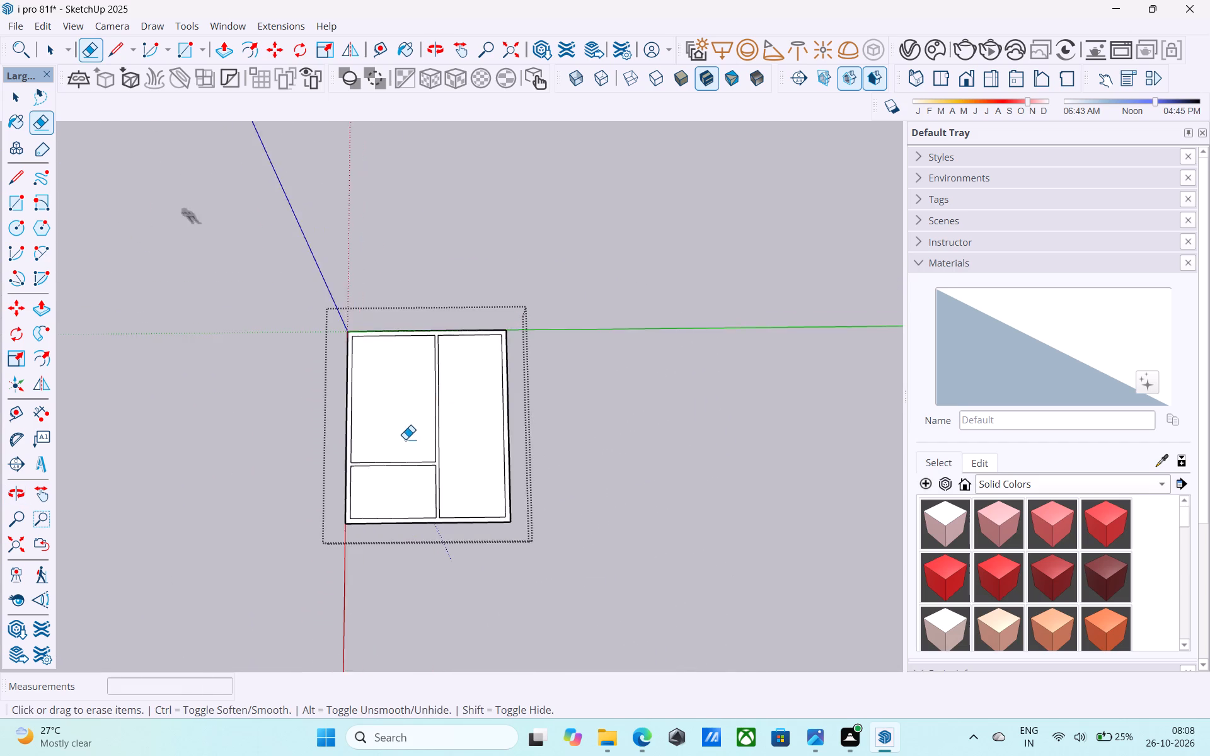
scroll(405, 439, up, 9)
key(space)
scroll(625, 370, down, 7)
scroll(556, 423, up, 12)
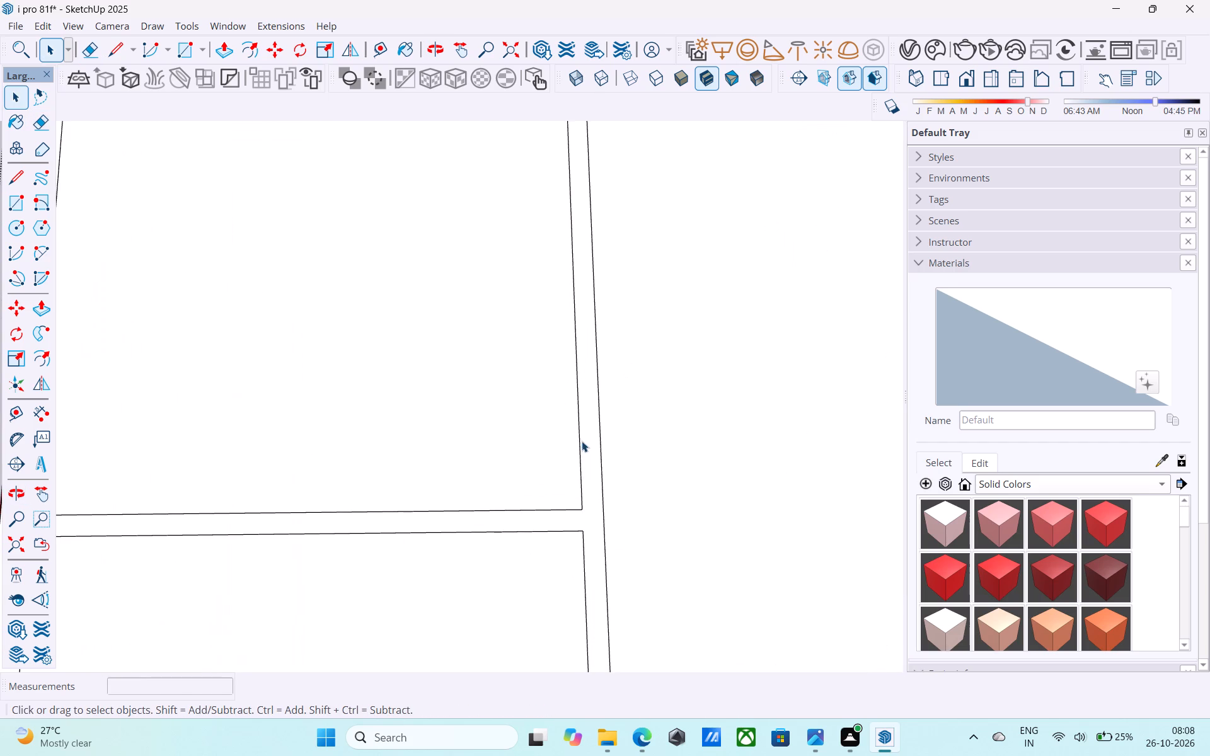
scroll(583, 442, down, 13)
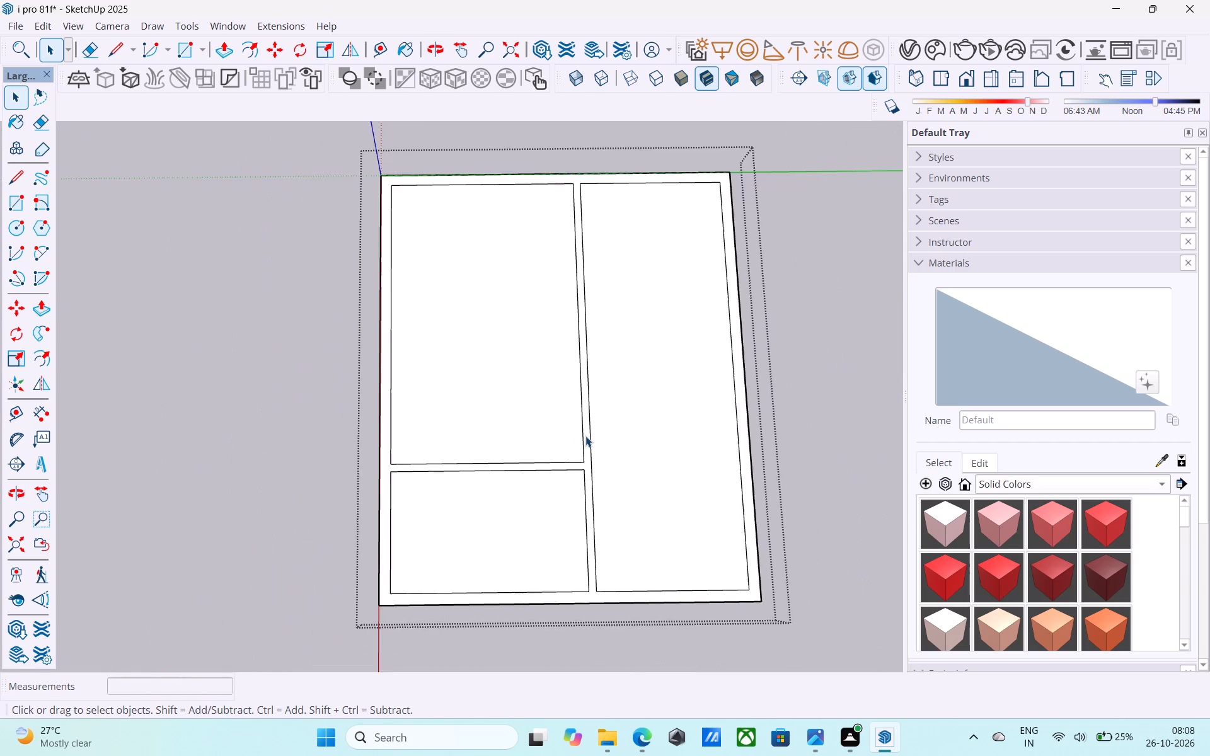
scroll(594, 541, up, 6)
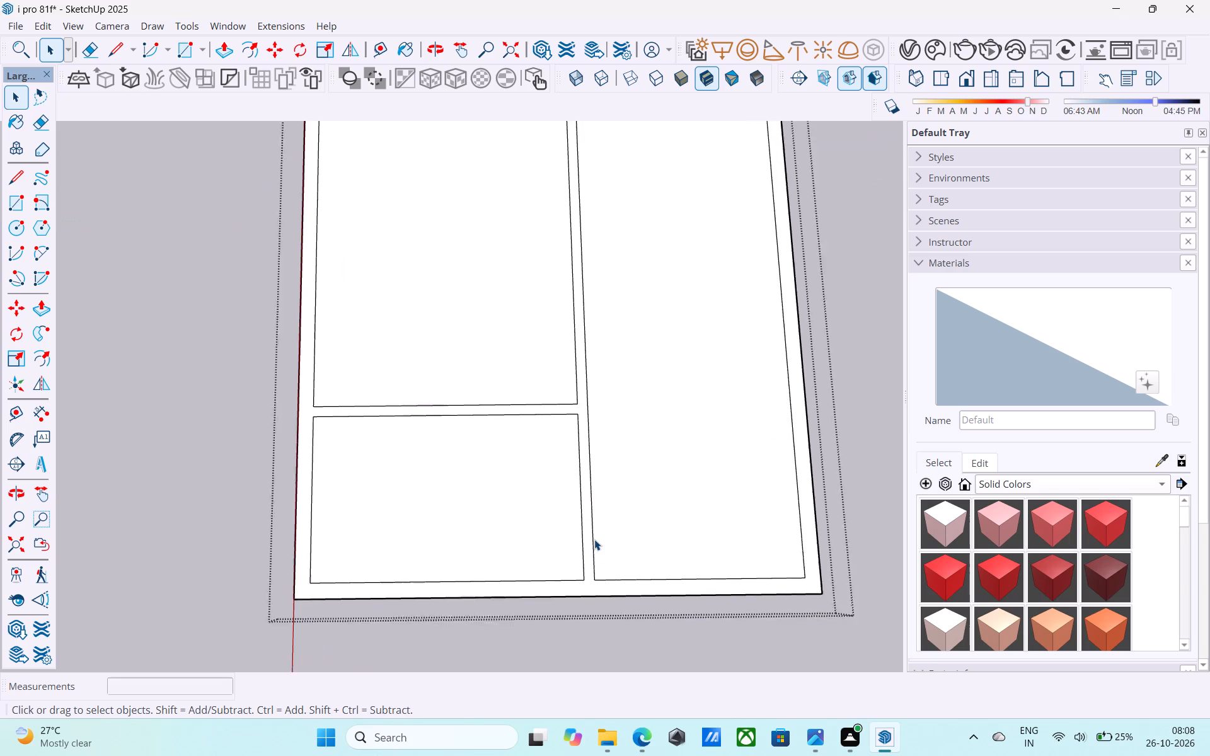
scroll(594, 539, up, 1)
click(584, 535)
scroll(584, 535, down, 5)
key(space)
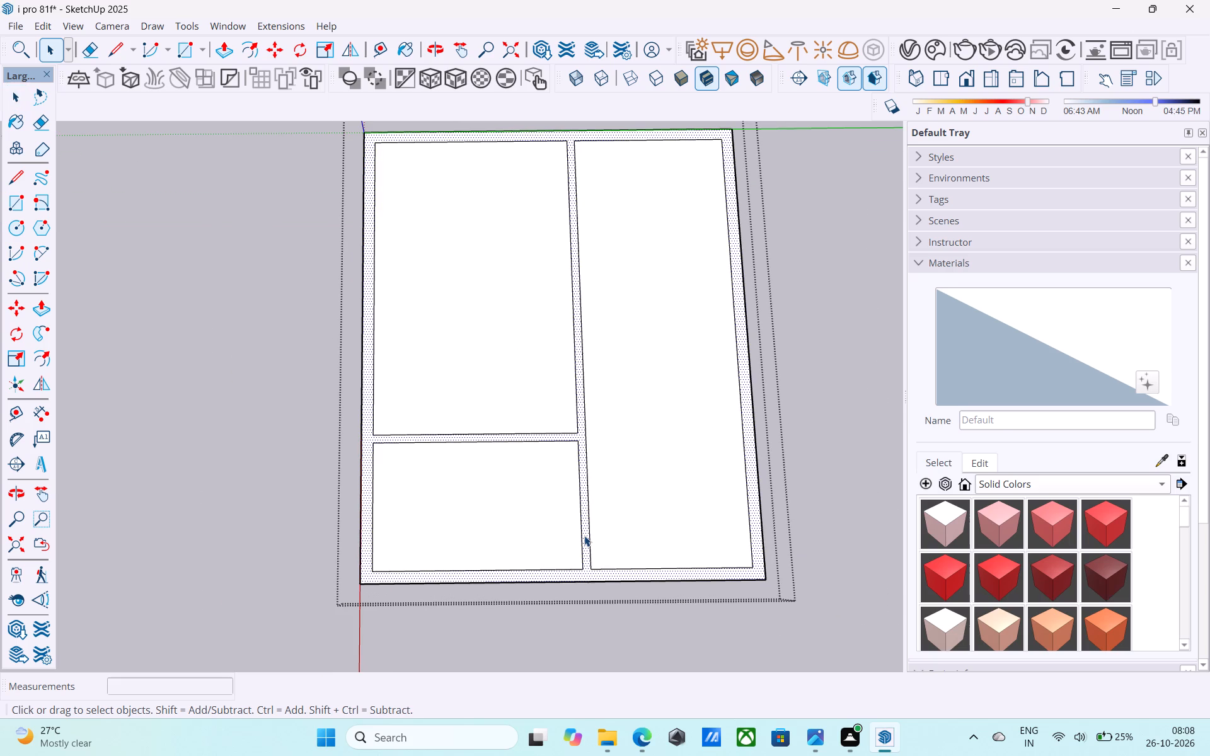
Draw lines across the lengthwise partition and the outer wall, both continuing the cross partition's edge along the small room.
key(l)
scroll(563, 445, up, 7)
click(597, 446)
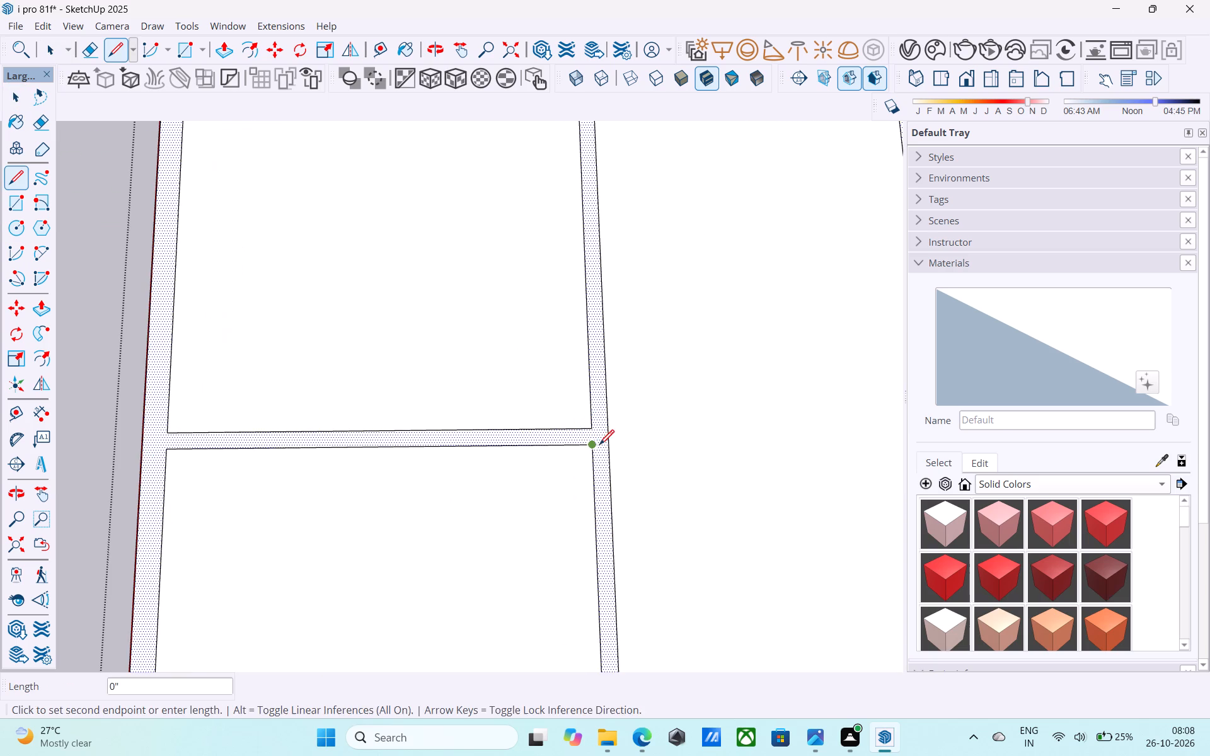
click(609, 444)
click(166, 450)
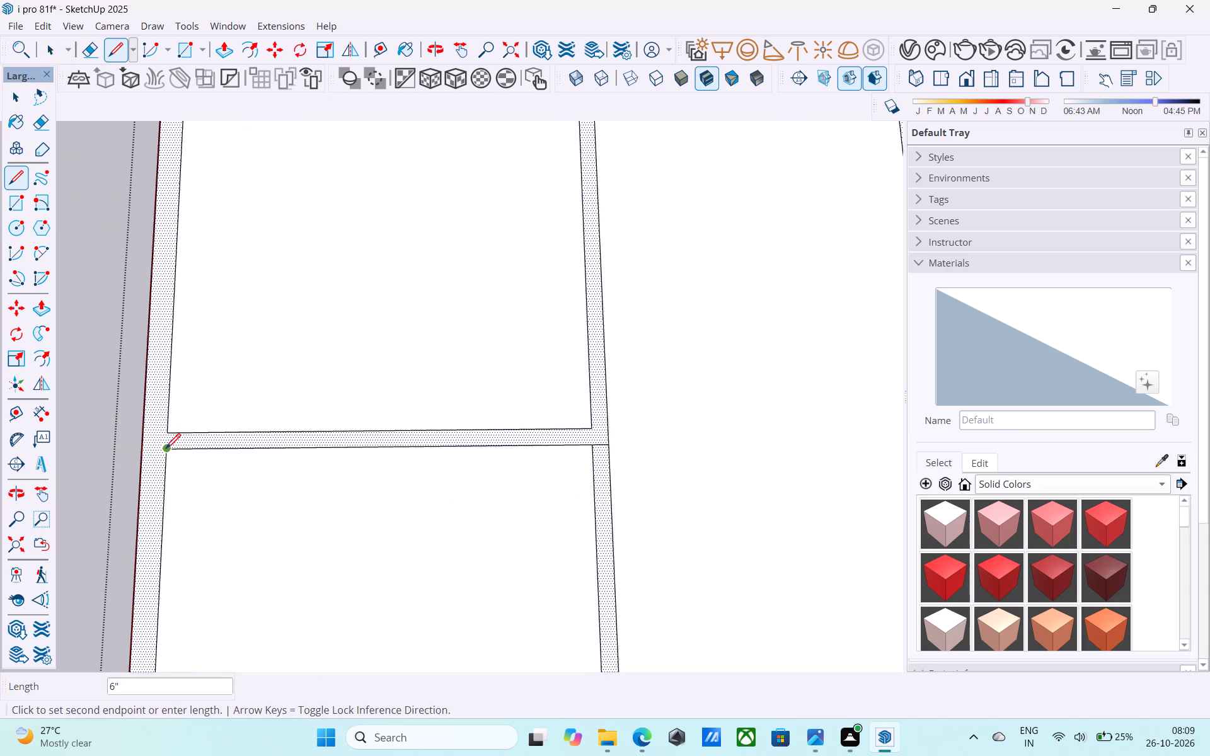
click(144, 450)
key(space)
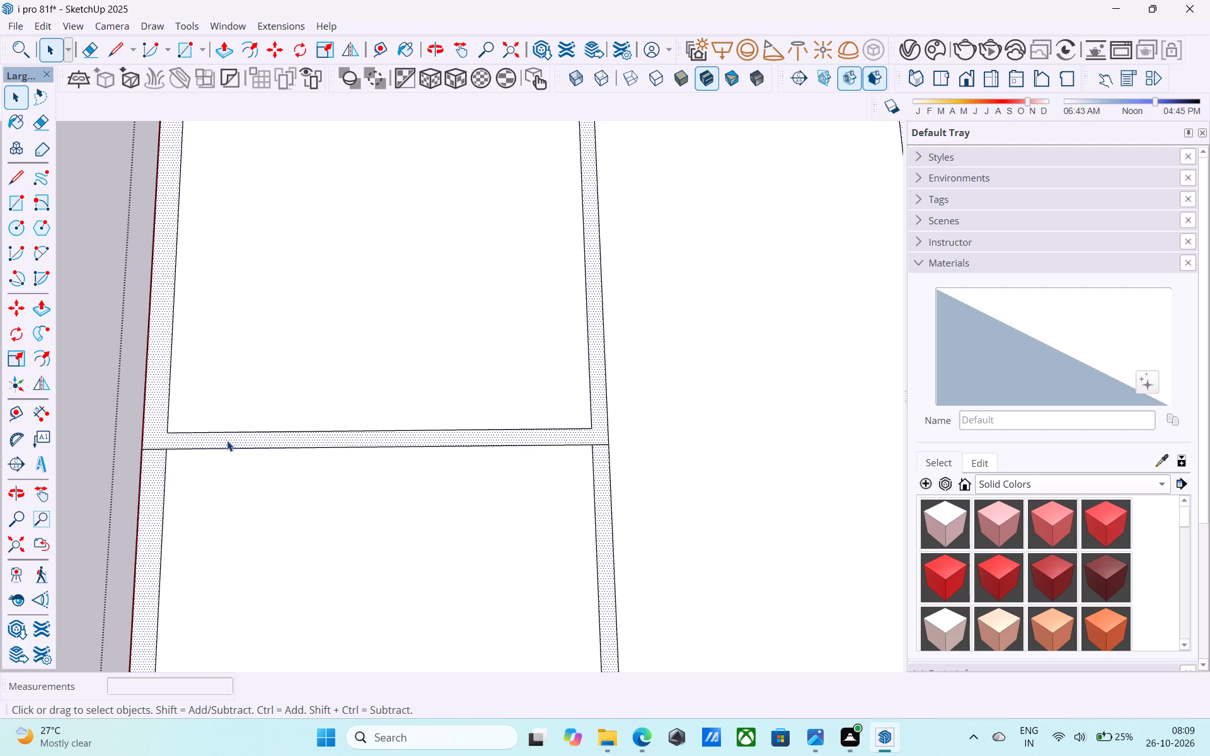
click(228, 441)
click(228, 441)
scroll(228, 441, down, 9)
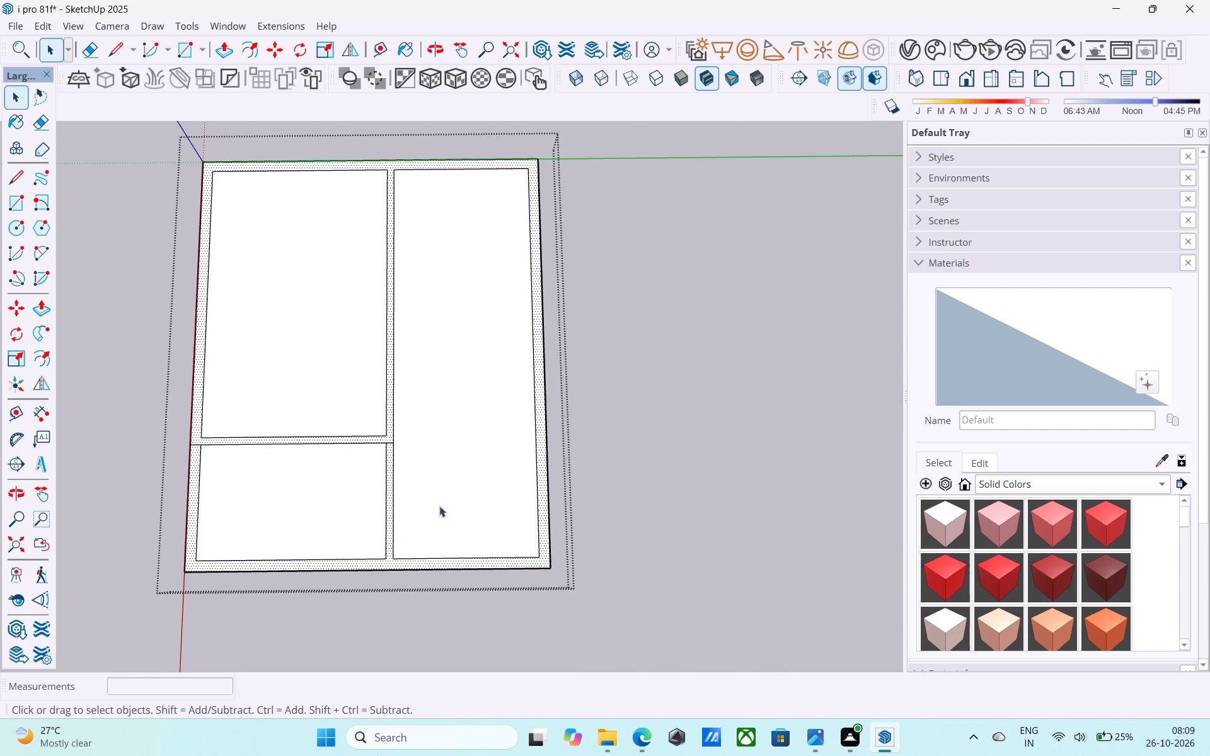
Draw a line across the outer wall from the small room's corner, continuing the lengthwise partition's edge.
key(l)
scroll(389, 574, up, 1)
scroll(389, 574, down, 1)
scroll(389, 574, up, 2)
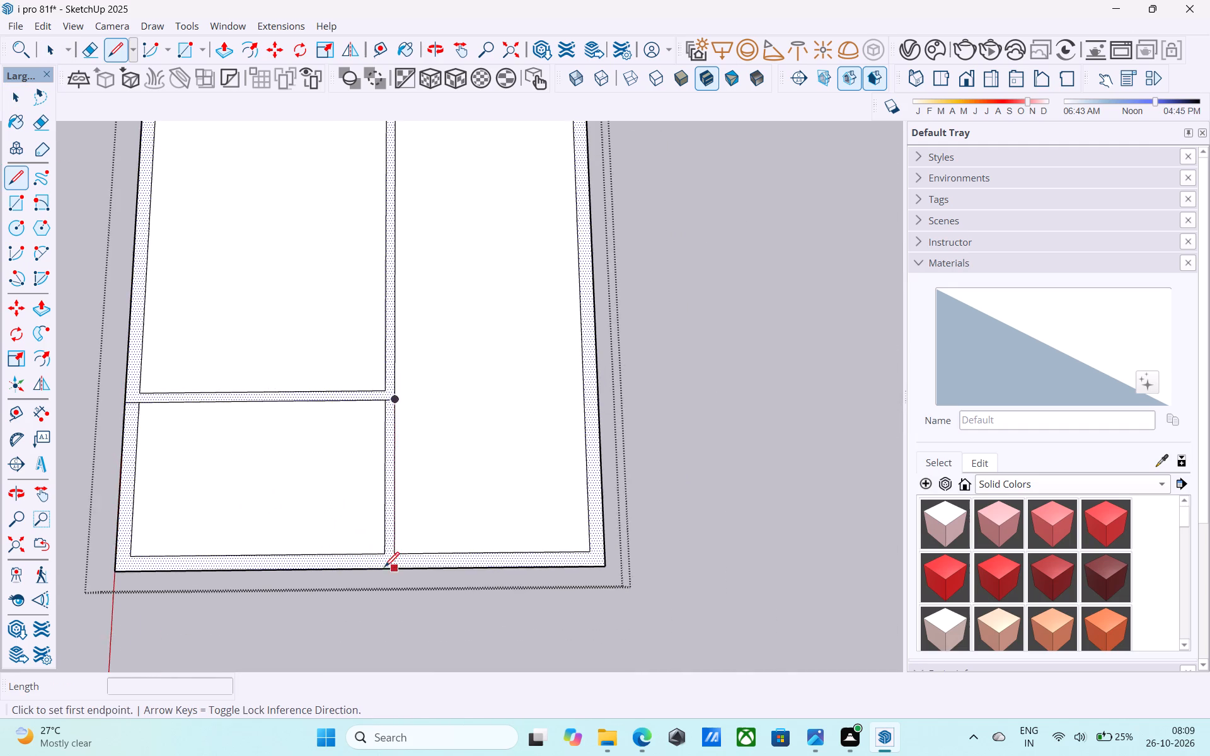
scroll(384, 568, up, 3)
click(383, 549)
click(388, 568)
key(space)
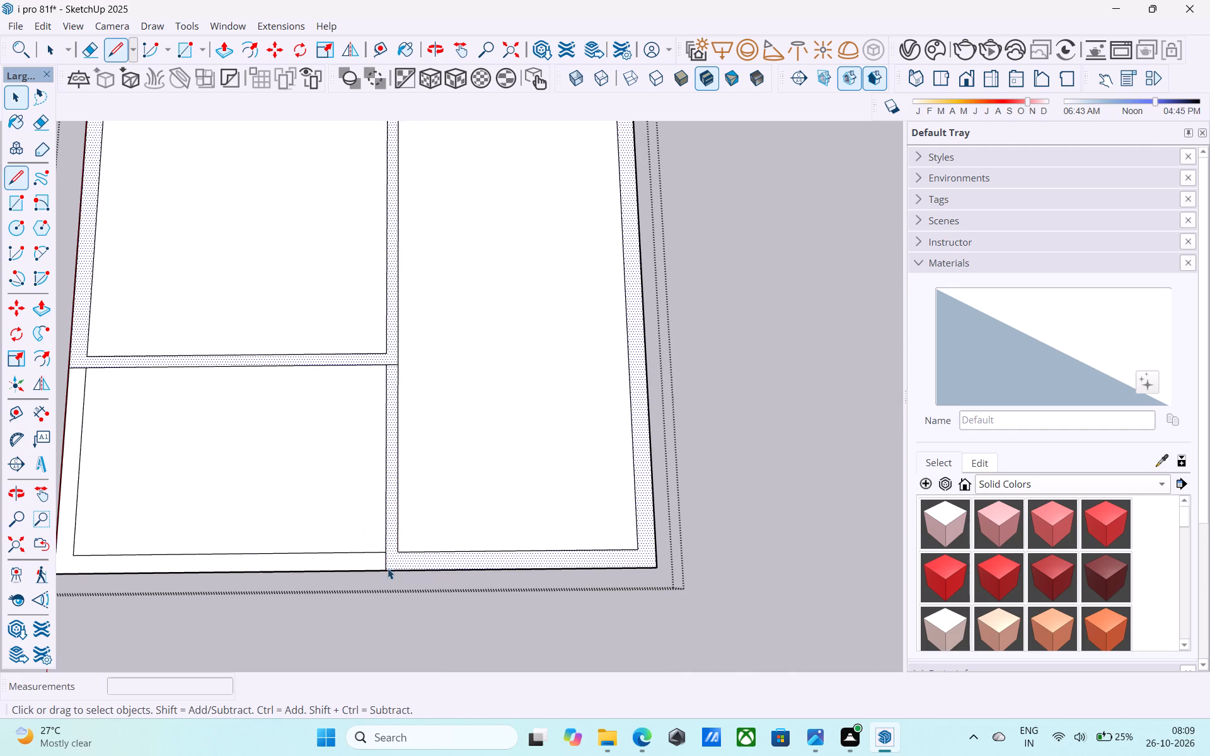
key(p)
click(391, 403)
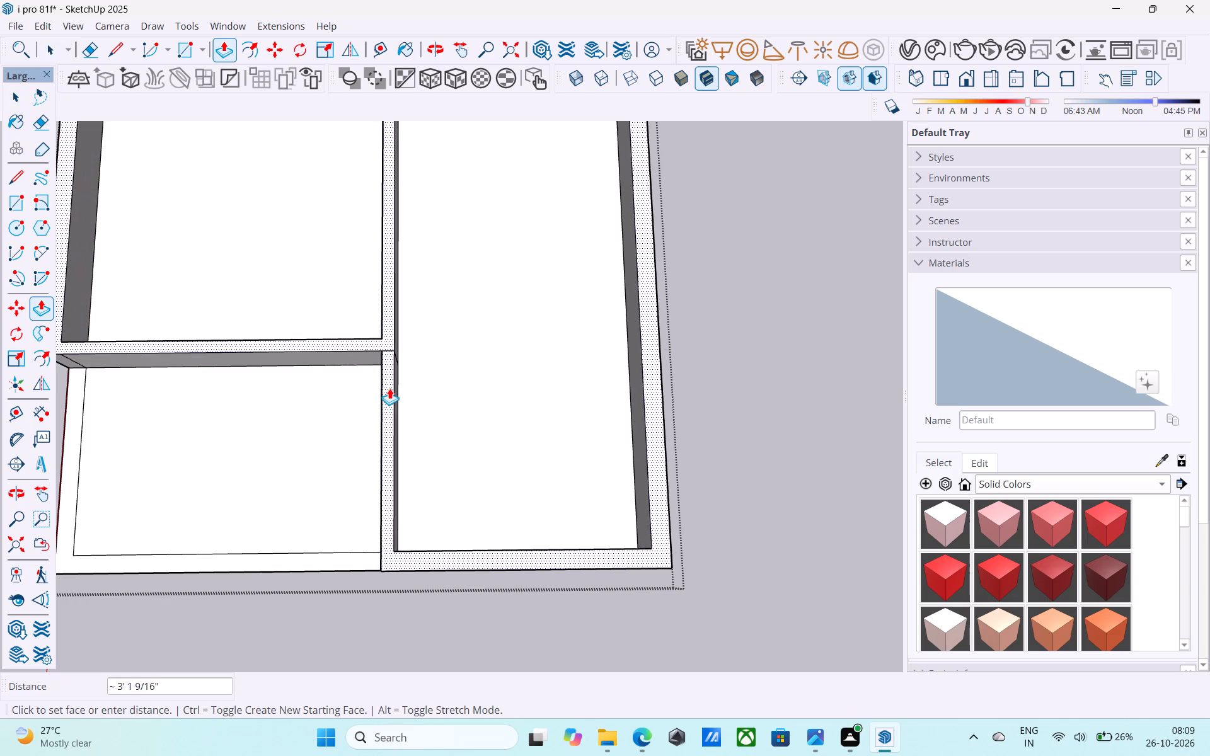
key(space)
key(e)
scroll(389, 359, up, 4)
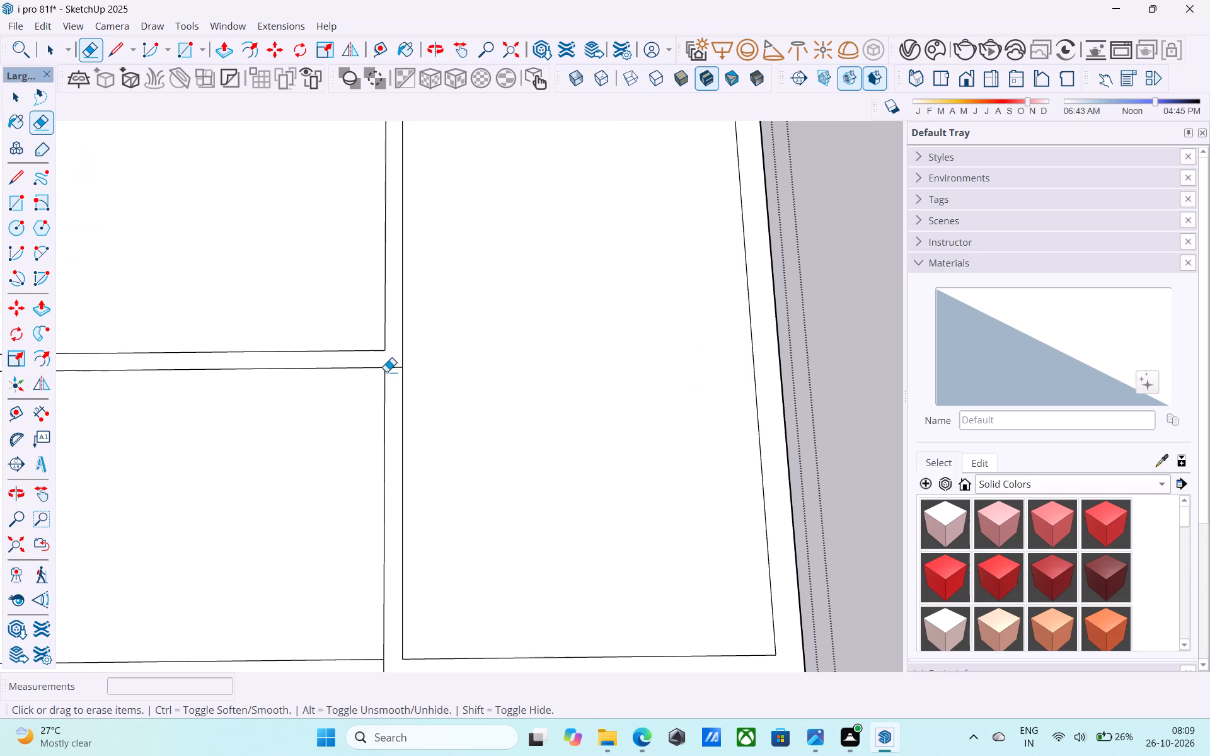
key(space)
Push/Pull the main wall face up 10', leaving the small room's two outer walls flat.
click(389, 375)
key(p)
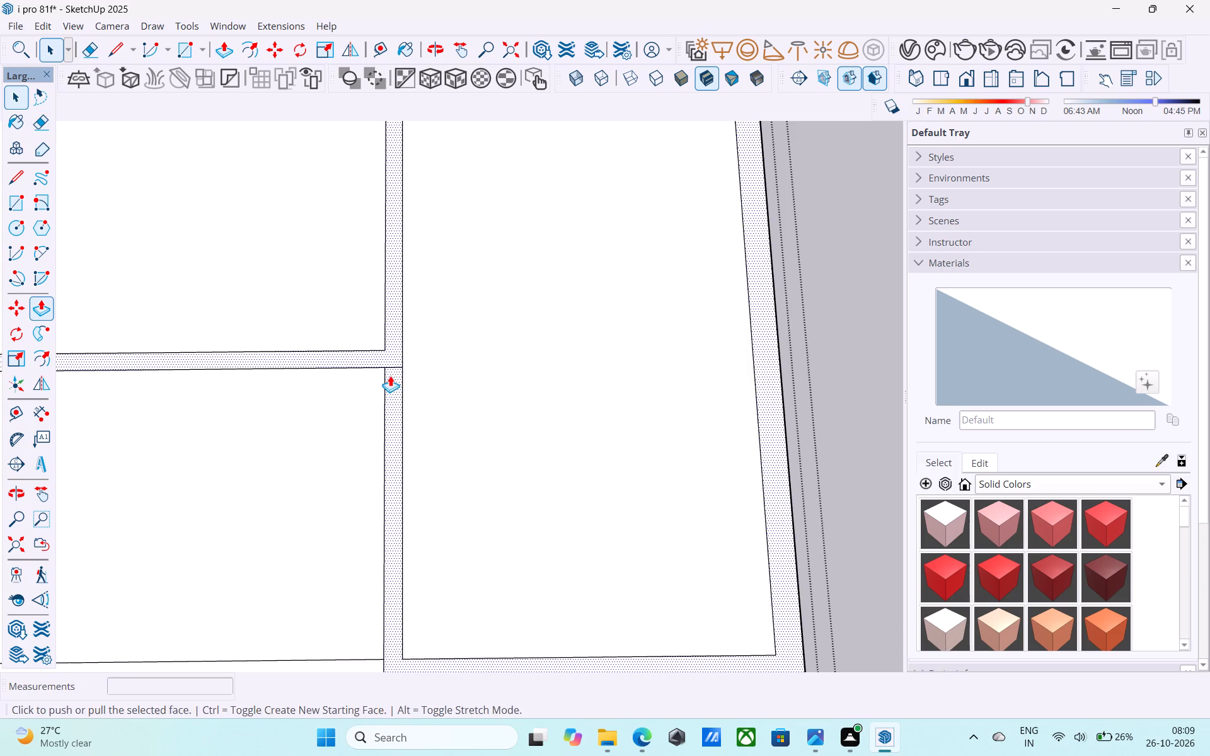
click(390, 375)
text(10')
key(Return)
key(space)
At the partition junction, draw a 6" line across the lengthwise partition's top and a 10' vertical line down its long-room face.
scroll(390, 362, down, 11)
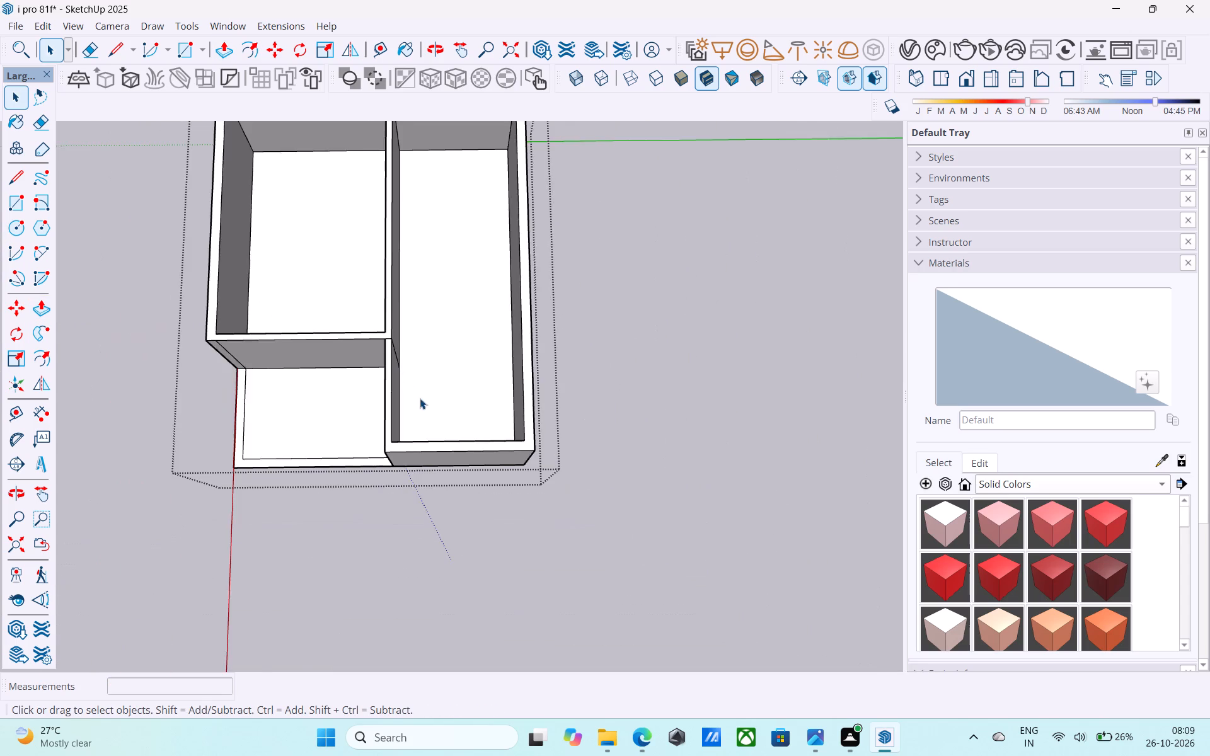
scroll(420, 398, down, 4)
middle_drag(389, 299, 773, 135)
middle_click(476, 305)
middle_drag(476, 305, 484, 302)
middle_drag(499, 297, 784, 244)
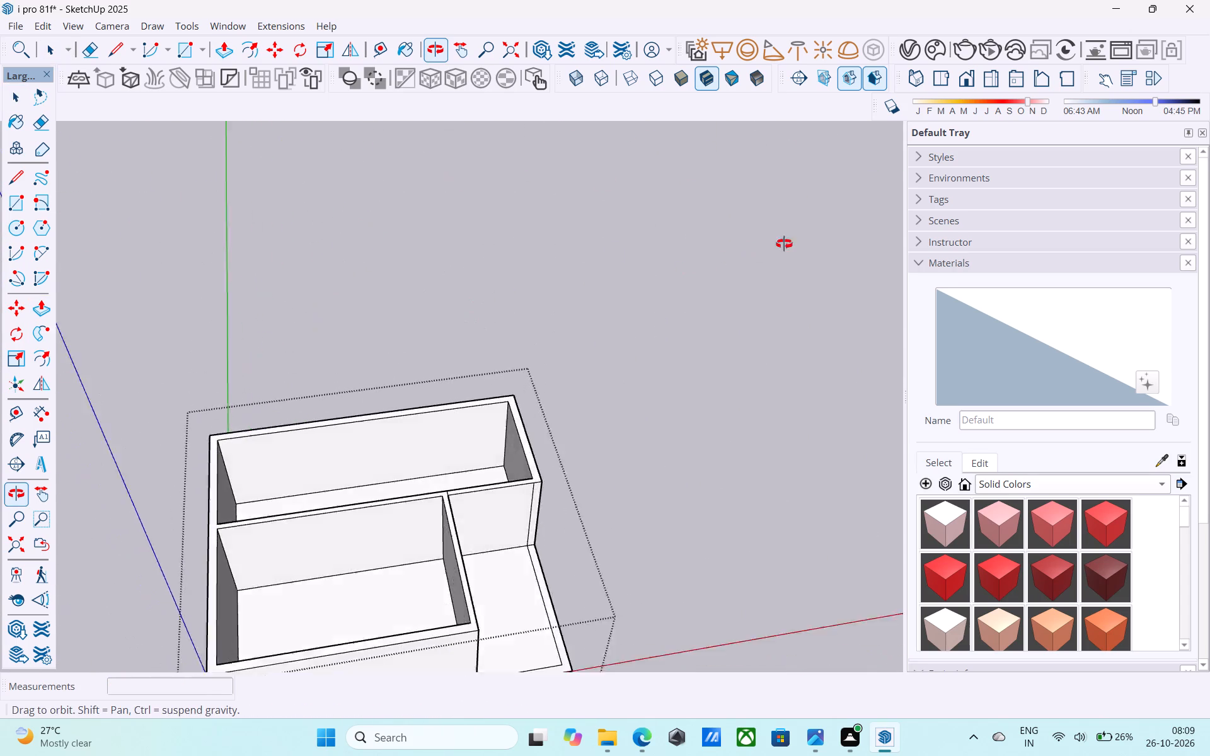
middle_drag(784, 244, 824, 233)
middle_click(417, 447)
middle_drag(417, 447, 418, 464)
middle_drag(422, 479, 516, 587)
middle_drag(543, 587, 754, 575)
middle_drag(766, 569, 943, 518)
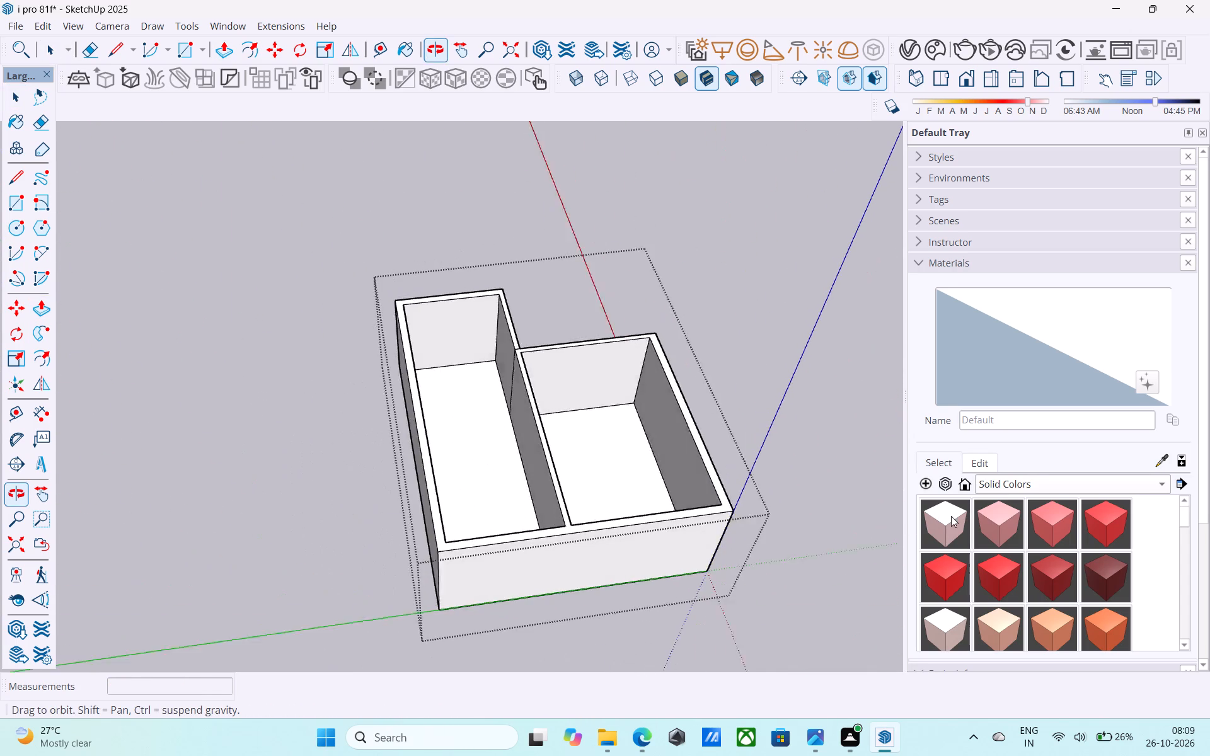
middle_drag(500, 427, 780, 457)
middle_drag(800, 459, 831, 462)
scroll(411, 318, up, 14)
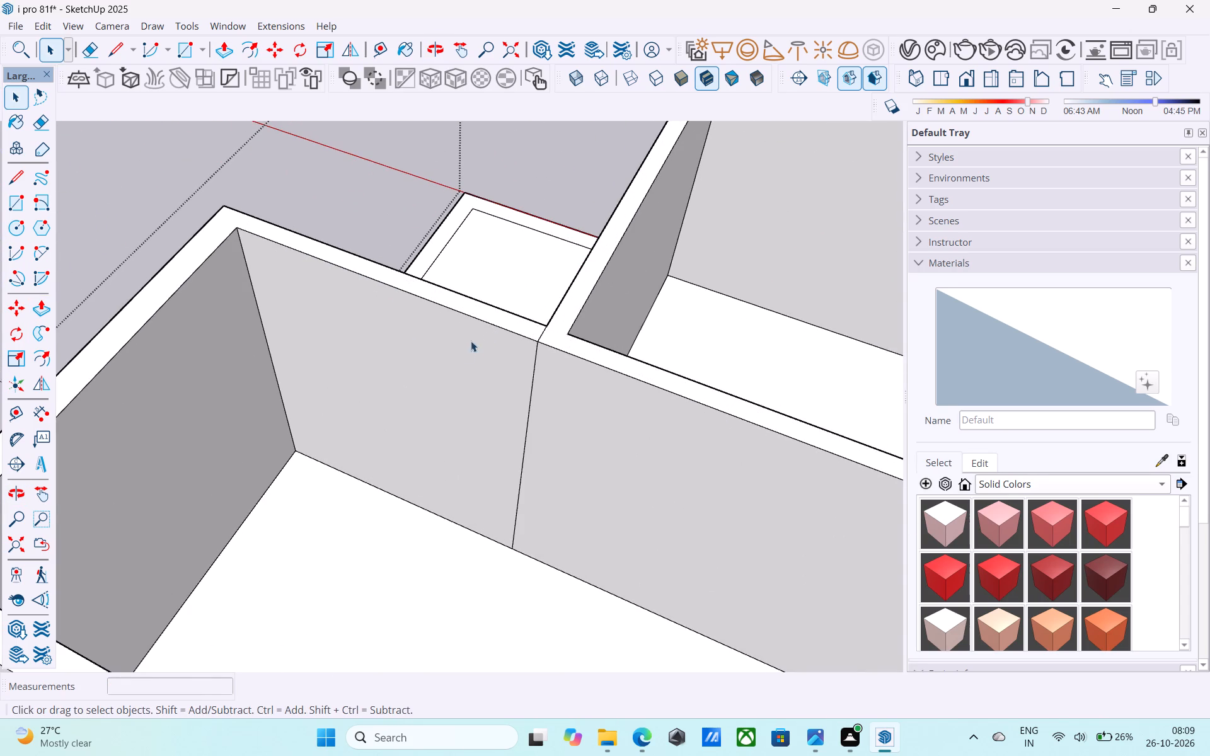
key(l)
click(569, 333)
click(561, 350)
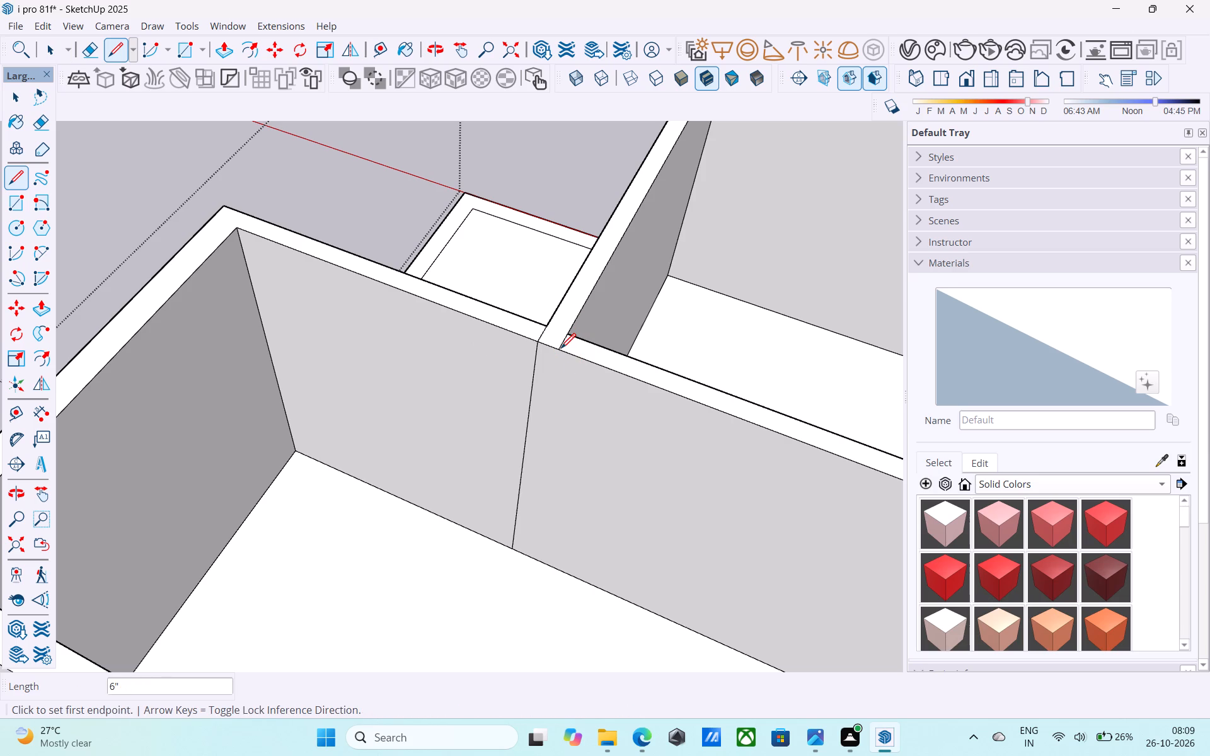
click(561, 352)
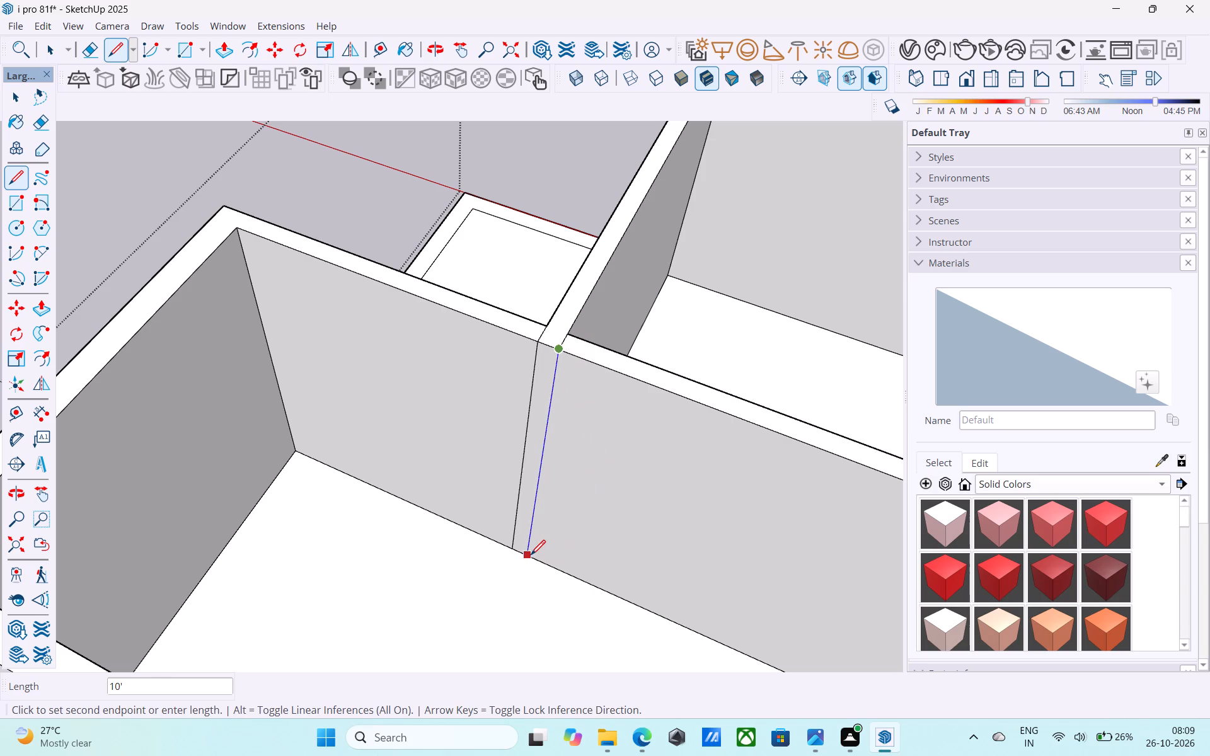
click(531, 556)
key(space)
Push/Pull the narrow vertical strip 10' to the opposite outer wall, extending the cross partition across the long room.
click(527, 520)
key(p)
click(525, 510)
scroll(521, 518, down, 3)
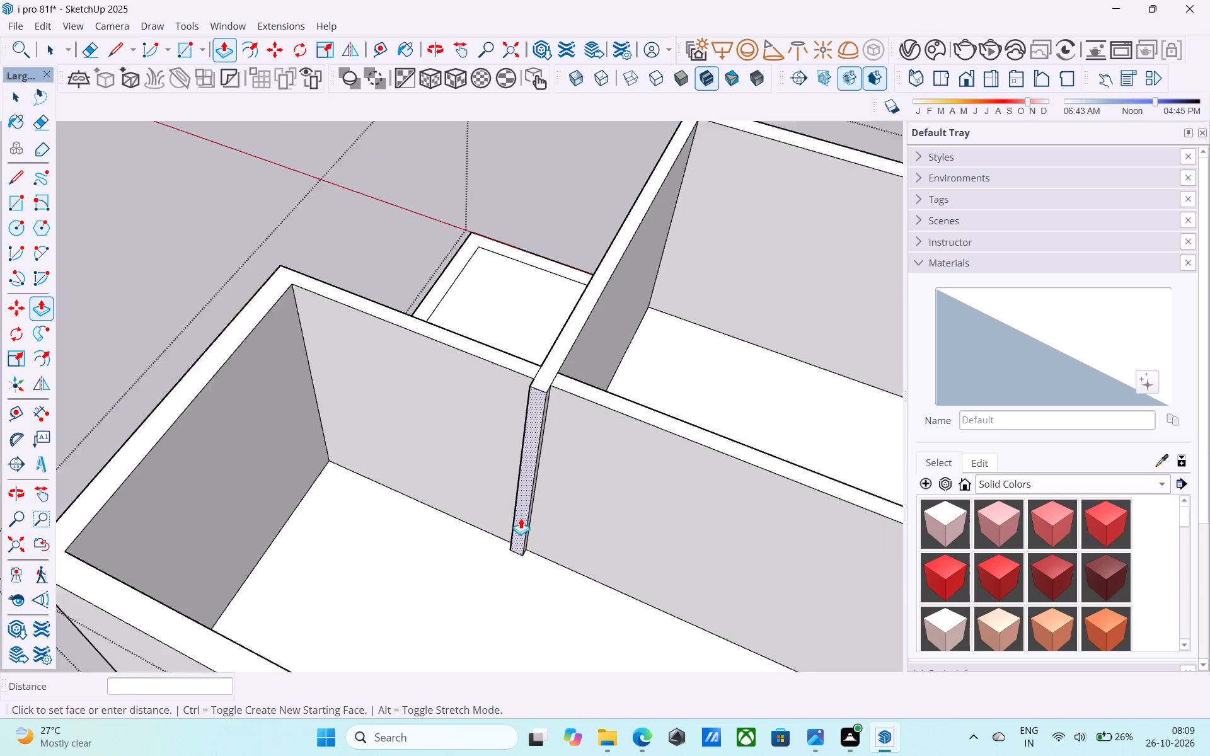
scroll(521, 518, down, 4)
middle_drag(520, 518, 132, 508)
middle_click(127, 507)
click(156, 479)
scroll(156, 479, down, 2)
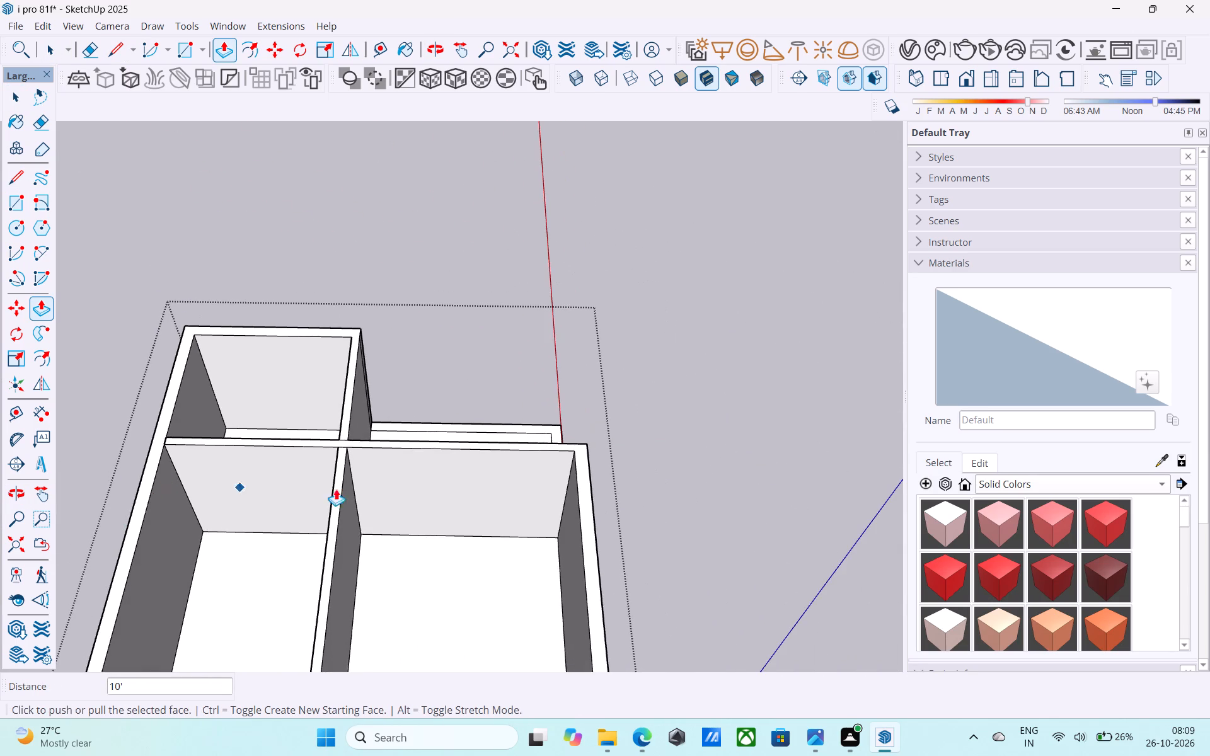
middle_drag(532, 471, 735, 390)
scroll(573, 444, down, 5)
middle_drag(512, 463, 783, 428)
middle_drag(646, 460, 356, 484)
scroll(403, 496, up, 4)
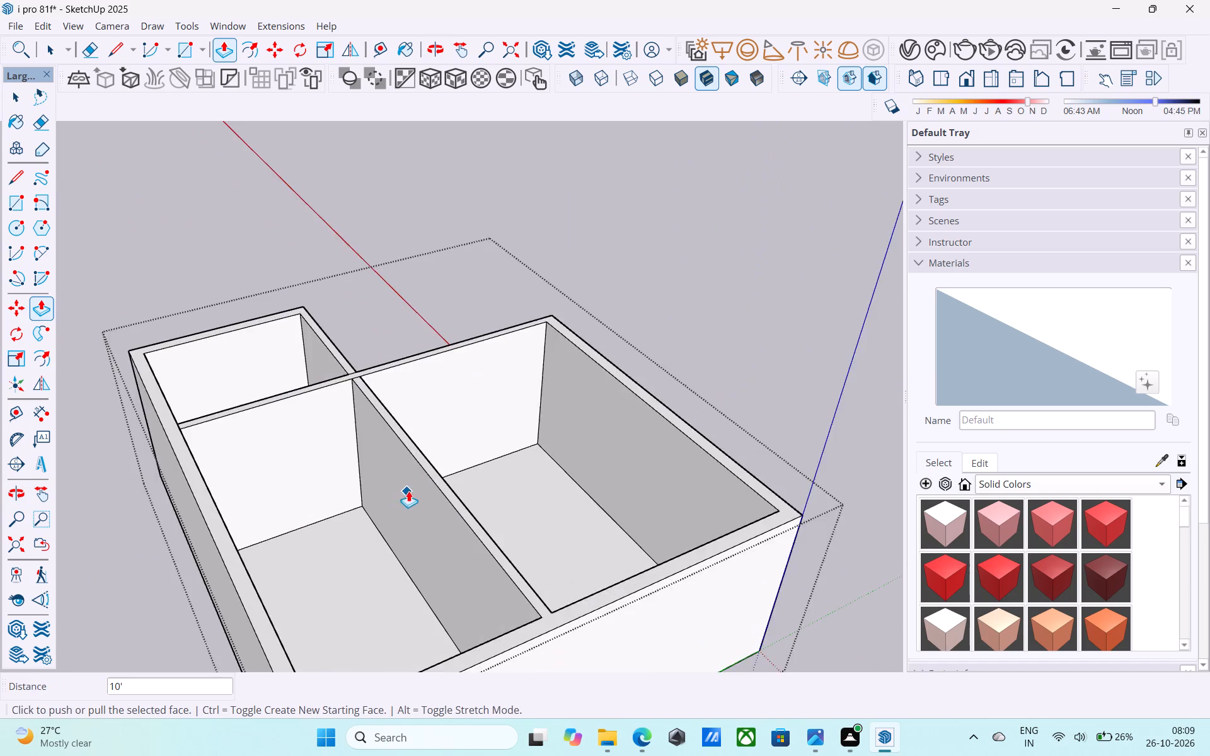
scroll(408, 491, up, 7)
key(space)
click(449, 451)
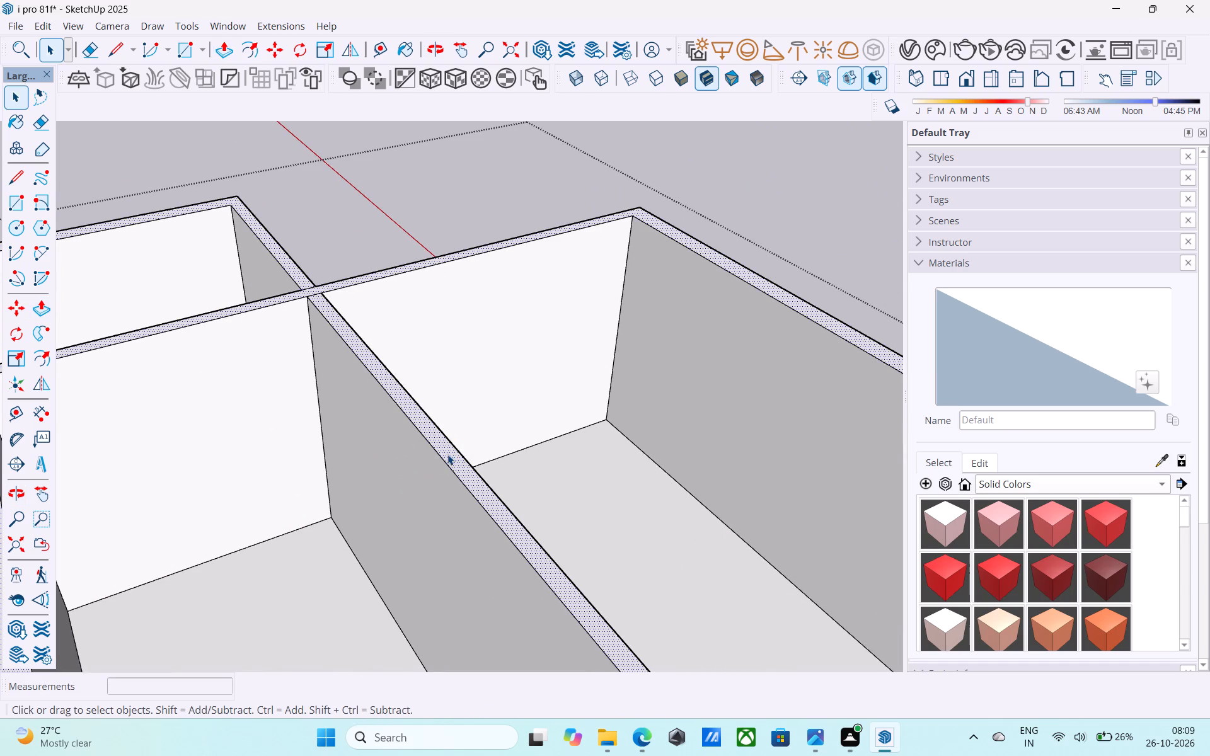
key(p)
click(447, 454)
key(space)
Draw a line across the top of the lengthwise partition where its end meets the outer wall.
scroll(335, 505, down, 14)
scroll(404, 588, up, 6)
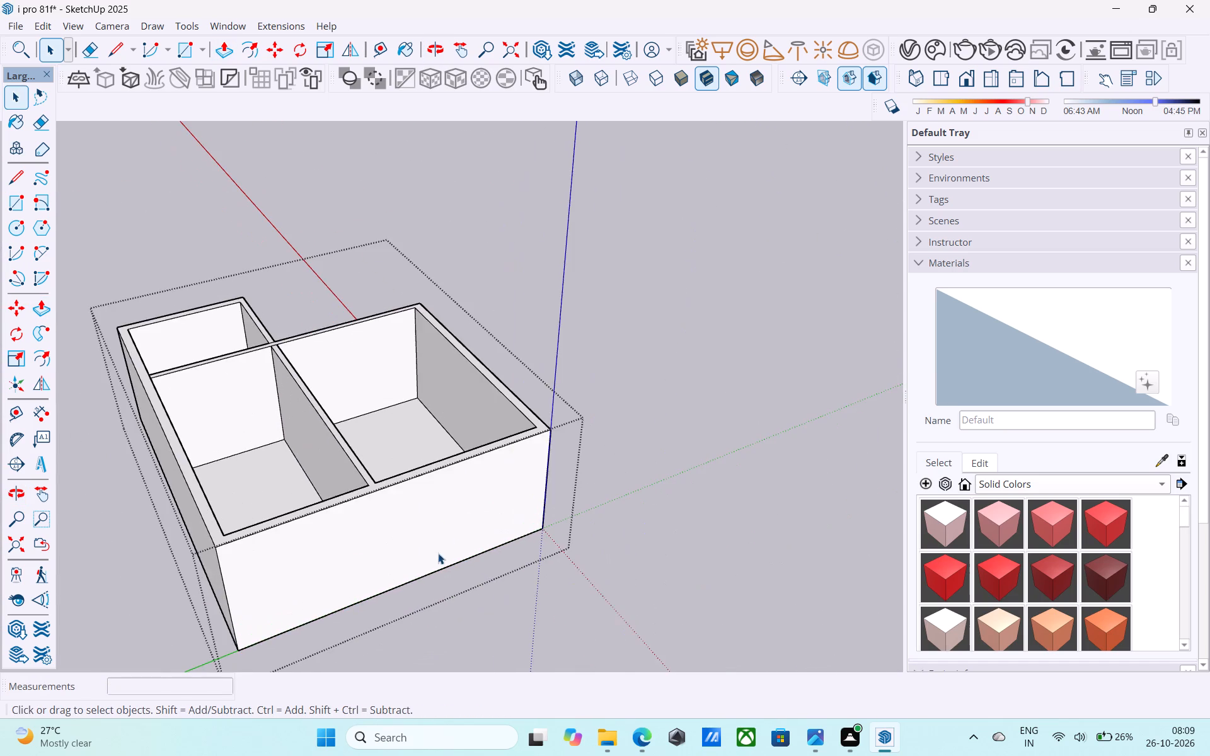
scroll(418, 518, up, 14)
key(l)
click(283, 438)
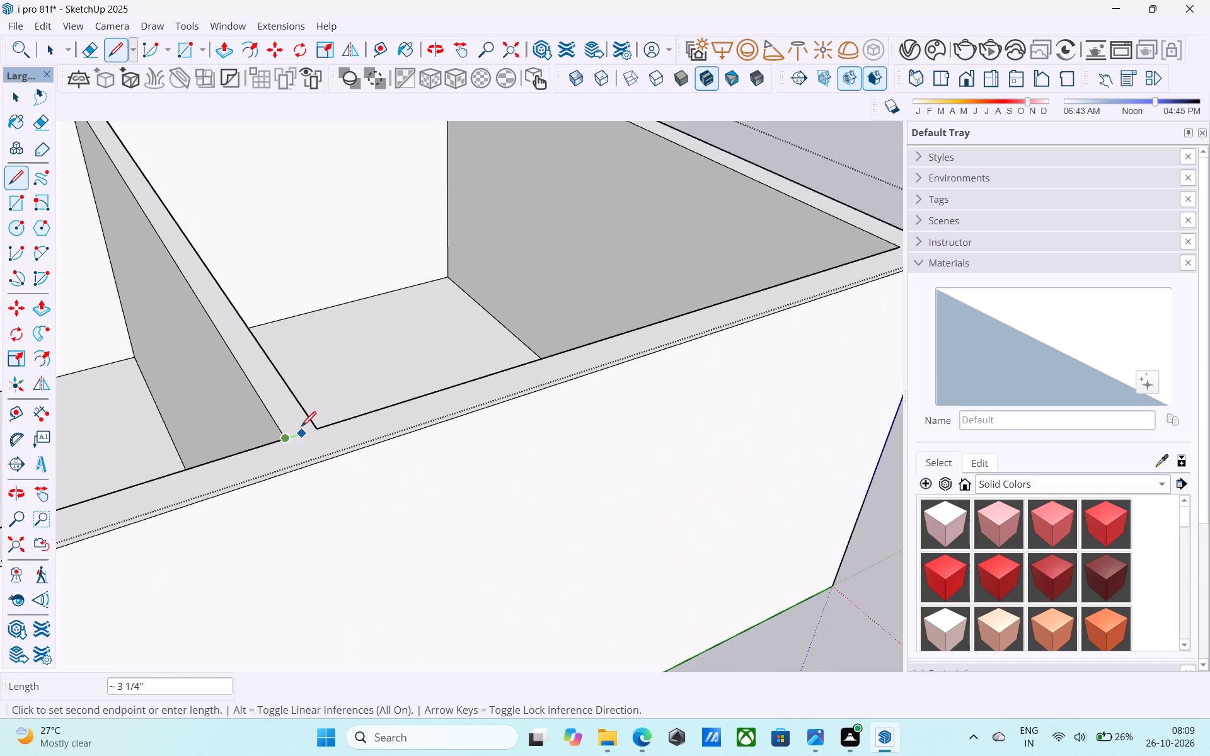
click(316, 427)
key(space)
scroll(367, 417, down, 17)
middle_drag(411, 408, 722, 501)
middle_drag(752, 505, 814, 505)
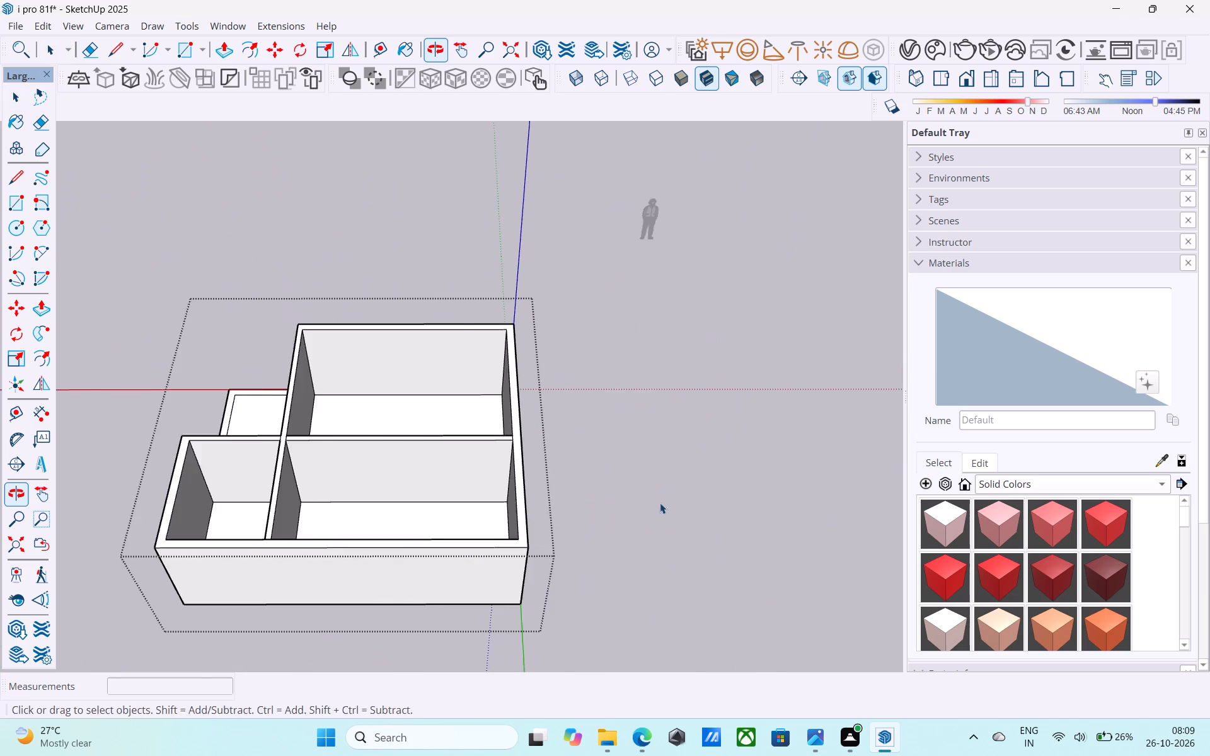
Push/Pull the top of the cross partition spanning the long room down 10' to floor level, removing that wall.
middle_drag(413, 493, 594, 452)
scroll(367, 454, up, 9)
click(439, 440)
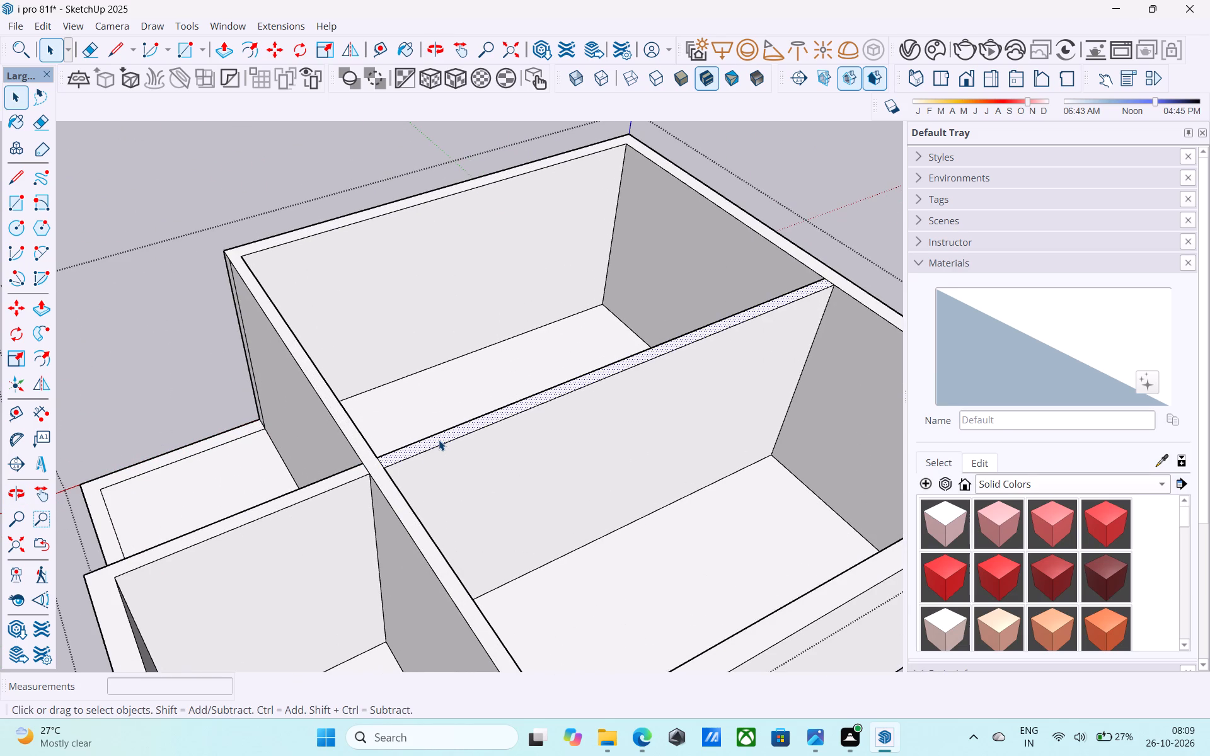
key(p)
click(439, 440)
click(684, 578)
key(space)
Examine the long room and the flattened partition's strip across its floor from several sides.
scroll(537, 516, down, 7)
middle_drag(479, 537, 650, 479)
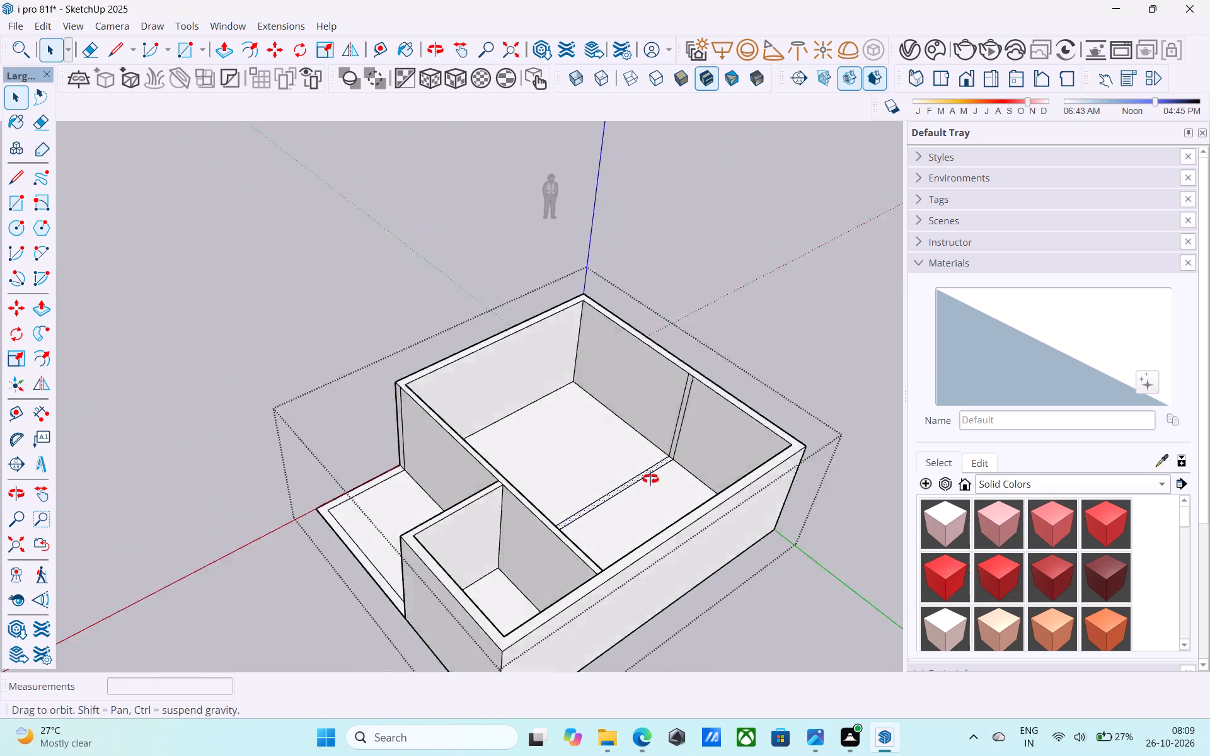
middle_drag(650, 479, 767, 446)
middle_drag(538, 469, 556, 451)
scroll(384, 404, down, 5)
shift+middle_drag(383, 404, 361, 690)
shift+middle_drag(481, 529, 441, 619)
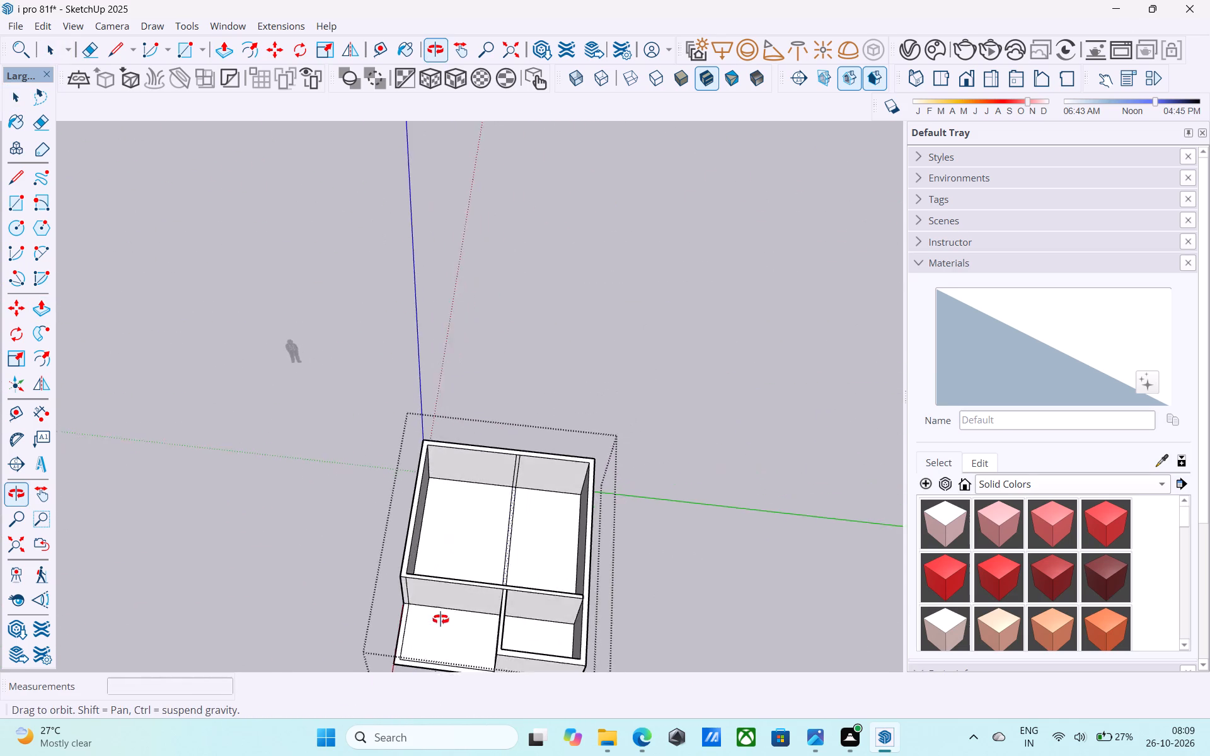
shift+middle_drag(441, 619, 442, 648)
scroll(502, 485, up, 10)
shift+middle_drag(502, 487, 375, 238)
middle_drag(371, 392, 569, 361)
scroll(551, 373, down, 4)
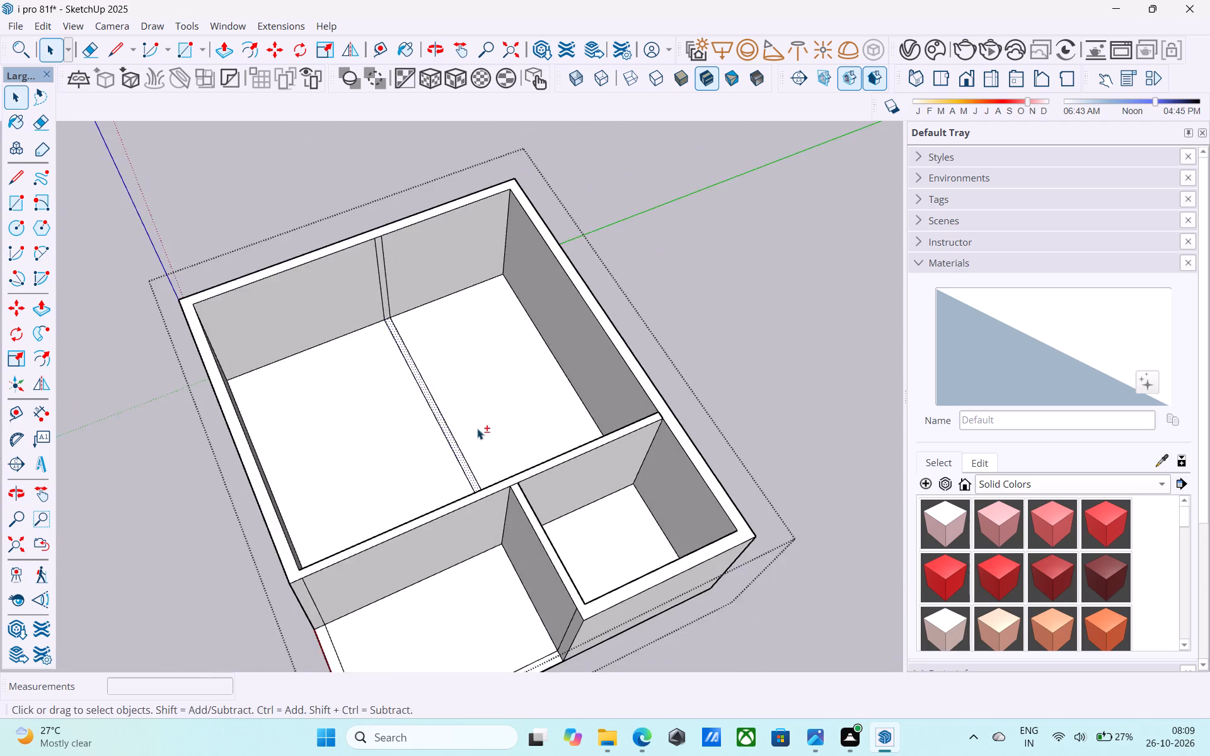
shift+middle_drag(477, 428, 459, 535)
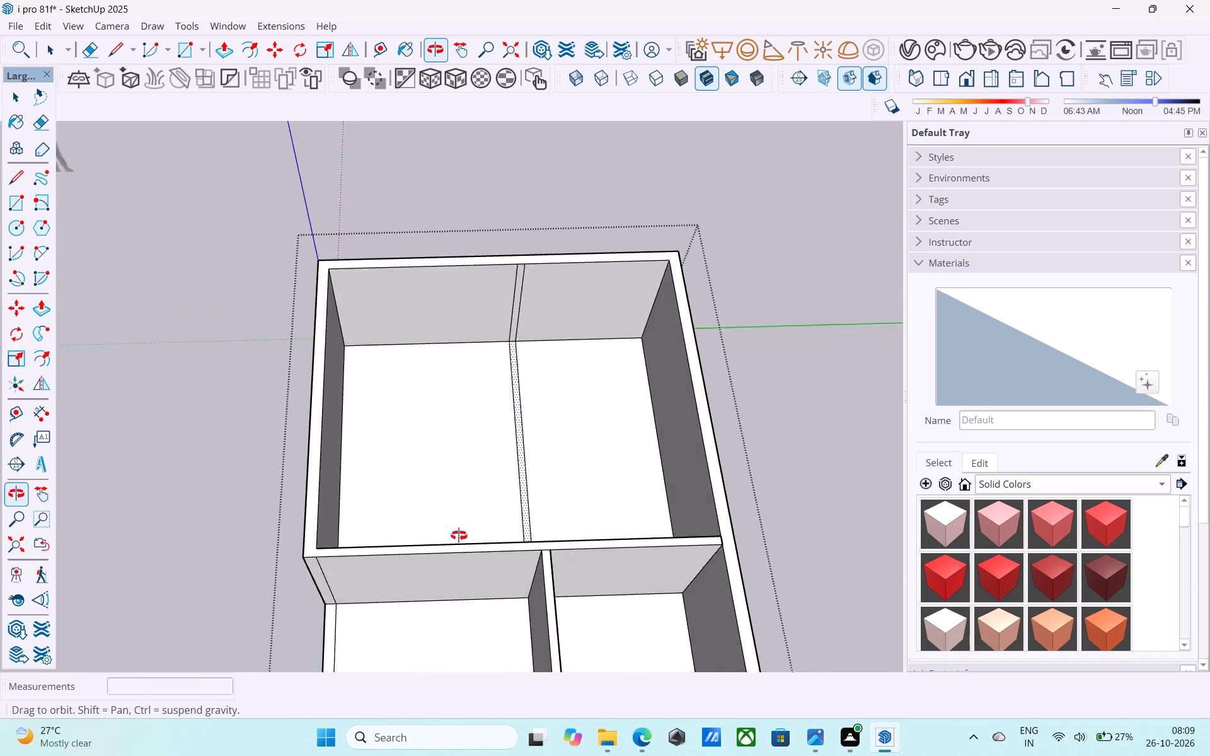
shift+middle_drag(459, 535, 503, 442)
scroll(568, 409, up, 5)
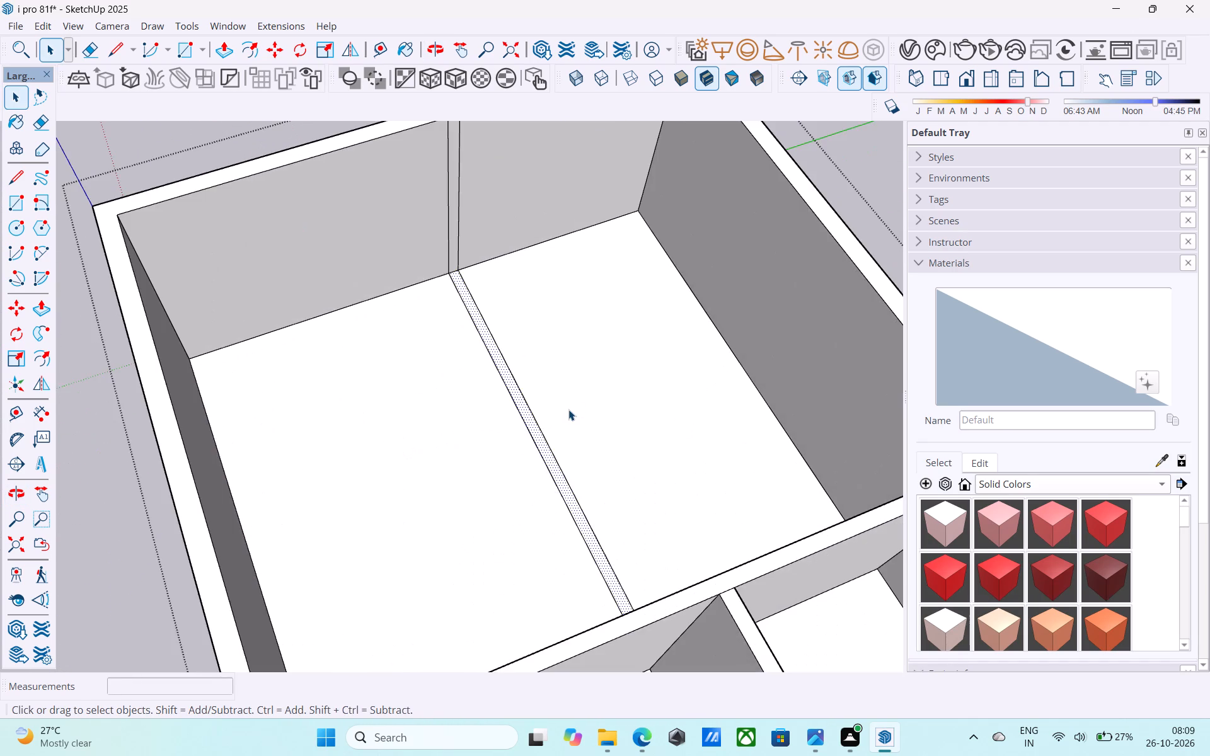
scroll(569, 406, down, 4)
shift+middle_drag(551, 411, 717, 427)
middle_drag(623, 323, 753, 321)
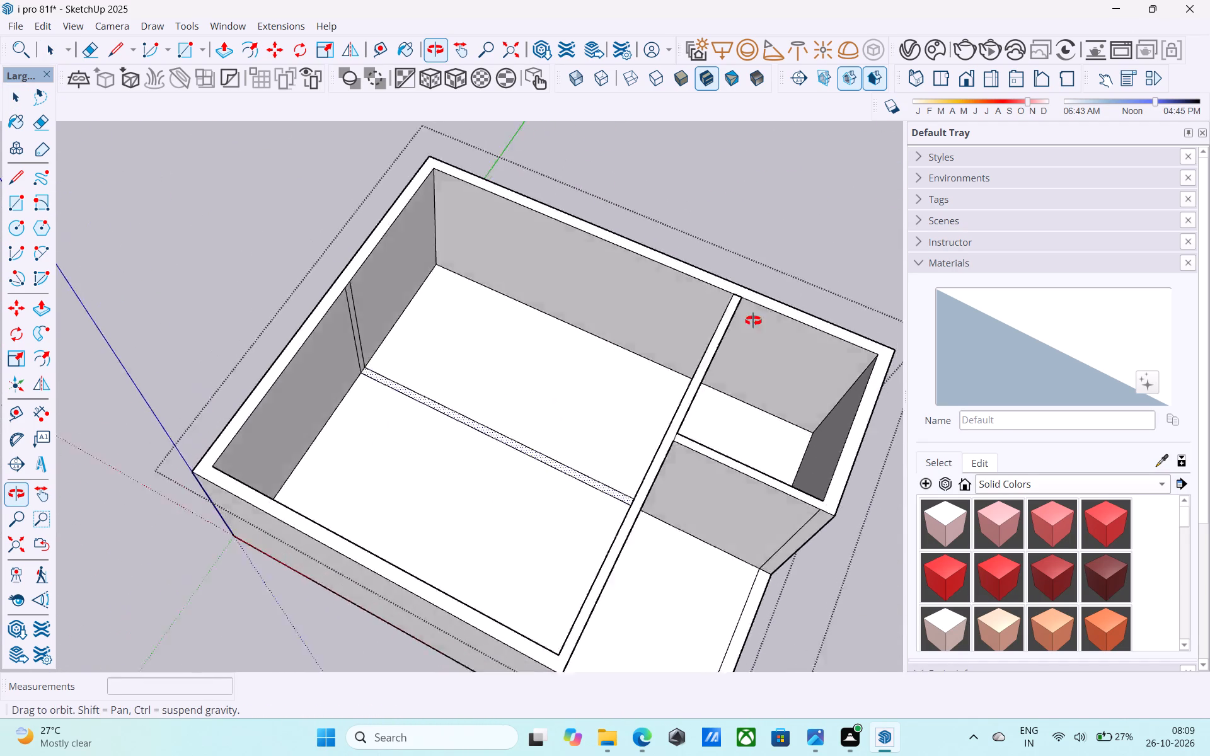
middle_drag(753, 321, 358, 244)
scroll(358, 244, down, 4)
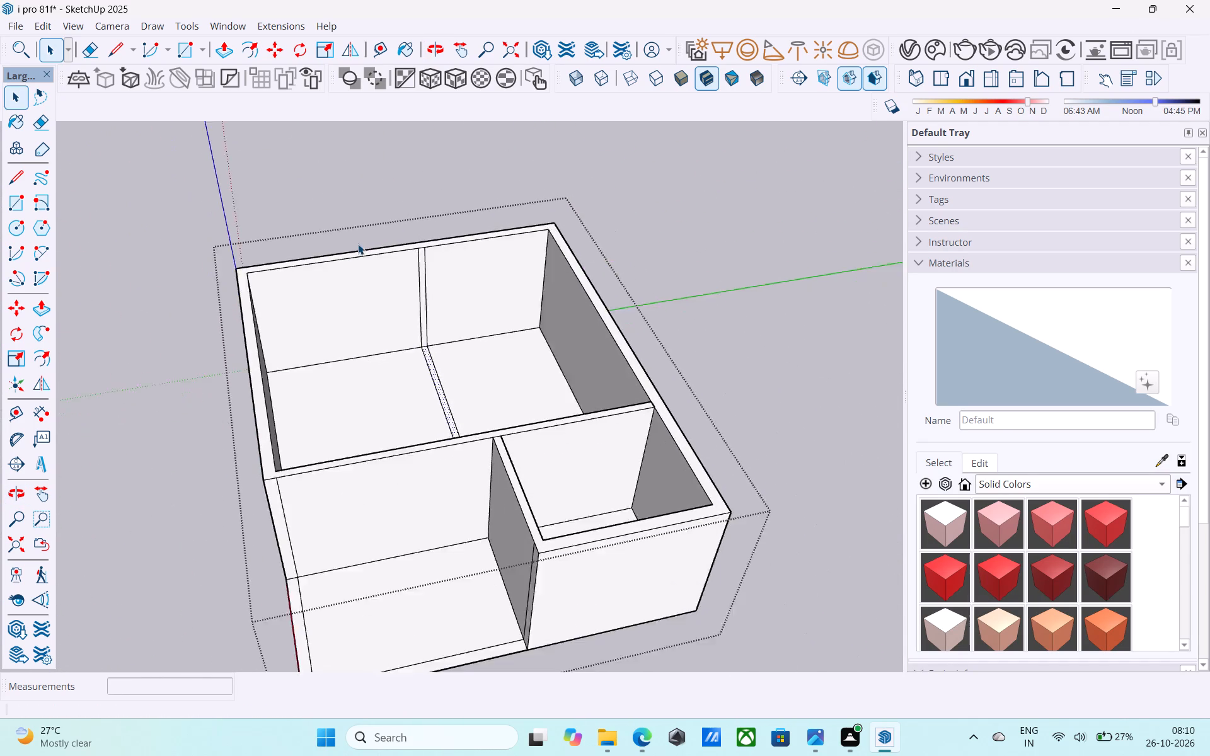
scroll(358, 244, down, 1)
shift+middle_drag(399, 301, 399, 198)
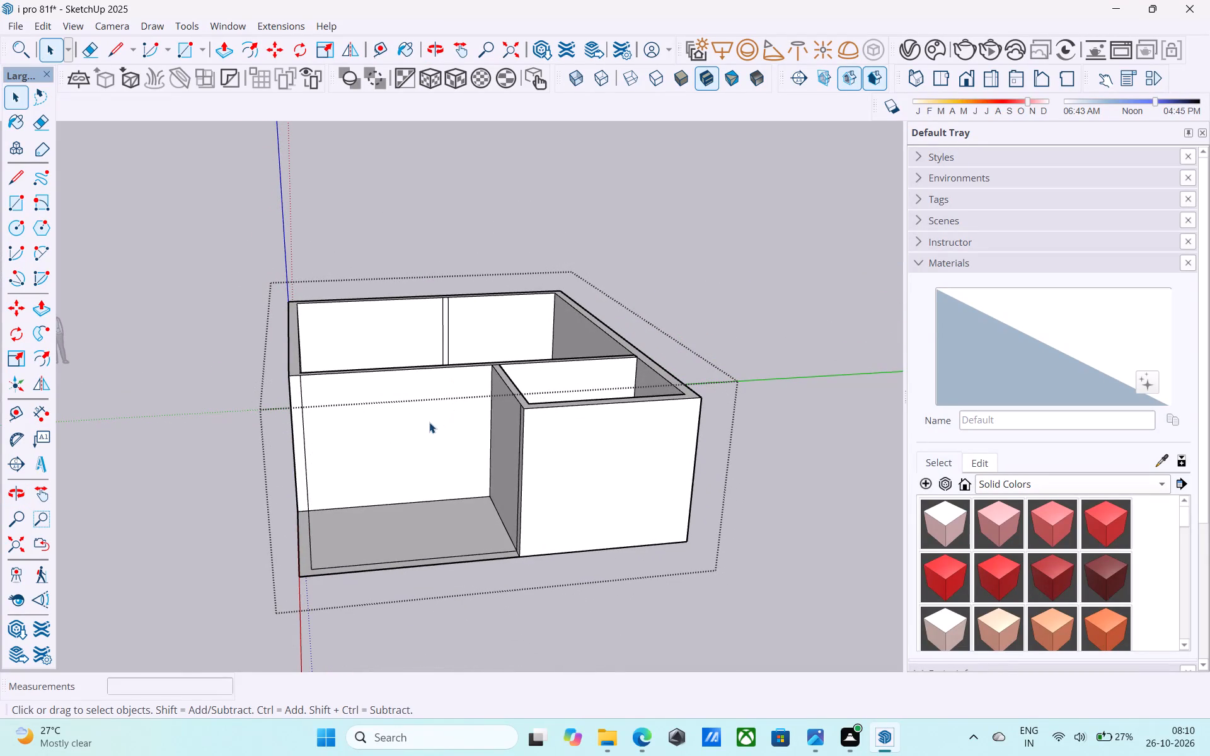
middle_drag(378, 411, 393, 562)
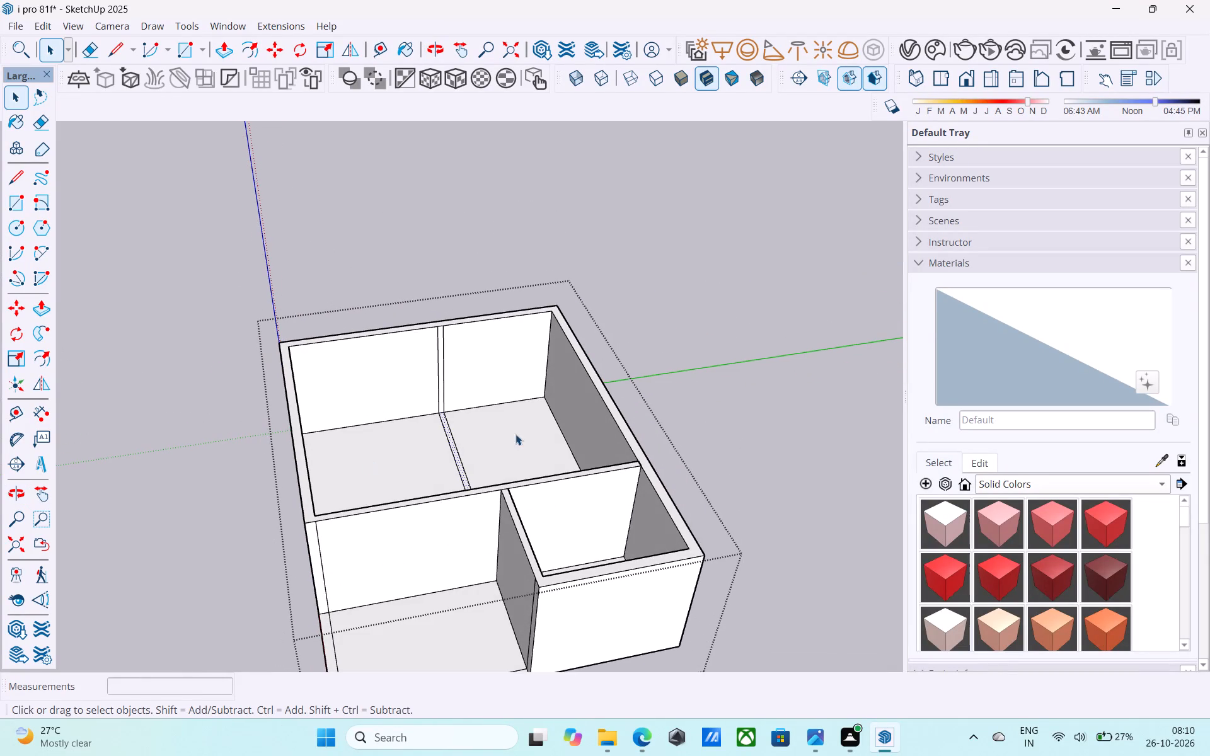
middle_drag(507, 450, 701, 538)
scroll(597, 481, up, 4)
middle_click(481, 469)
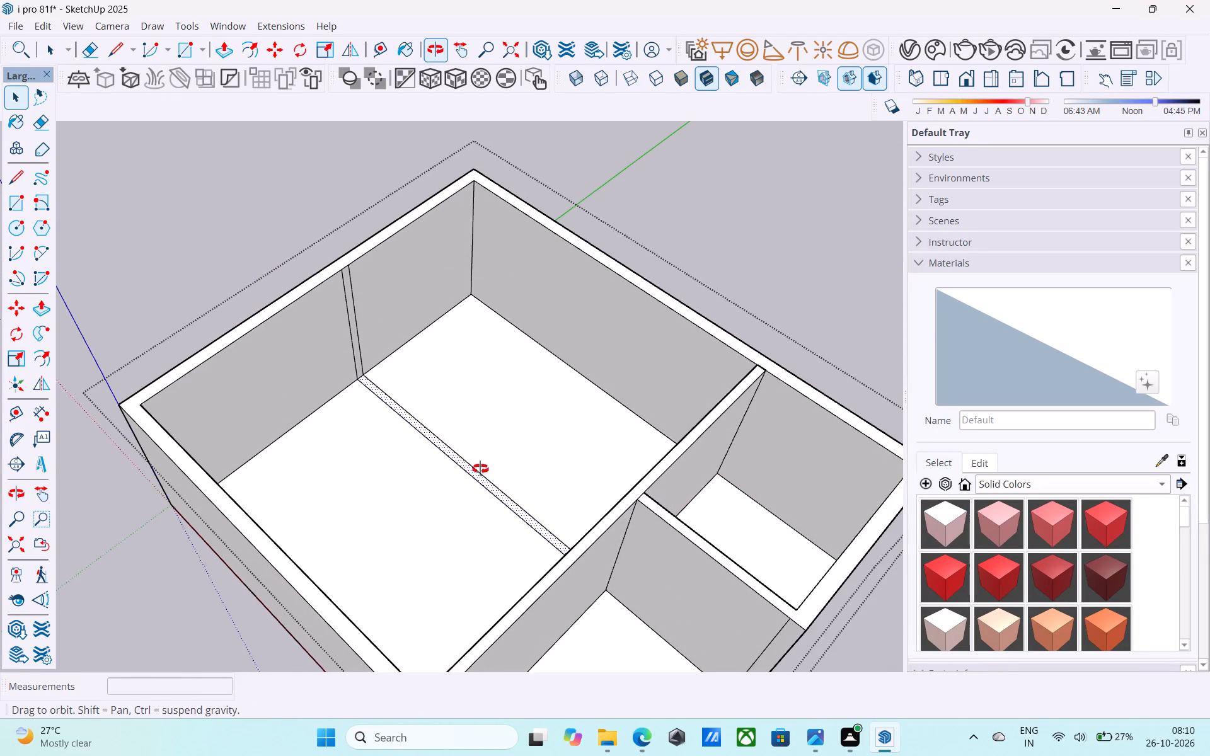
Copy the floor edge beside the strip at the outer wall 10' into the room, and copy that line another 6".
click(385, 358)
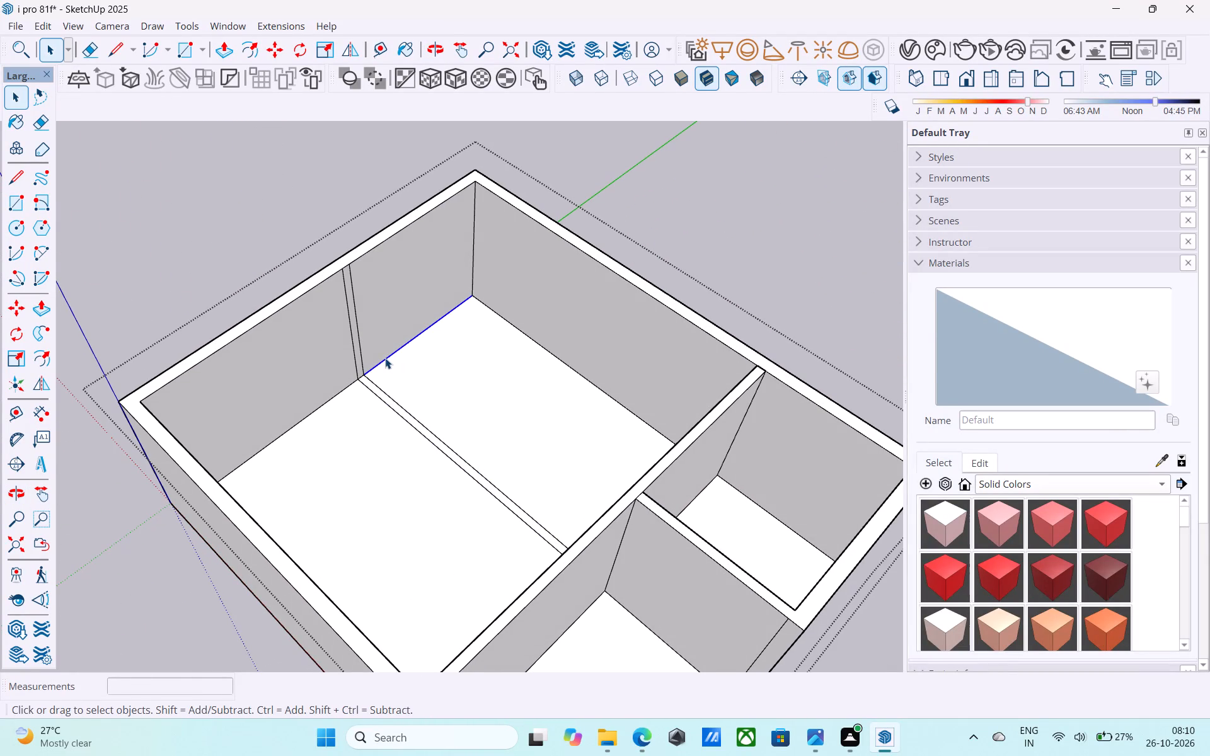
key(m)
click(470, 299)
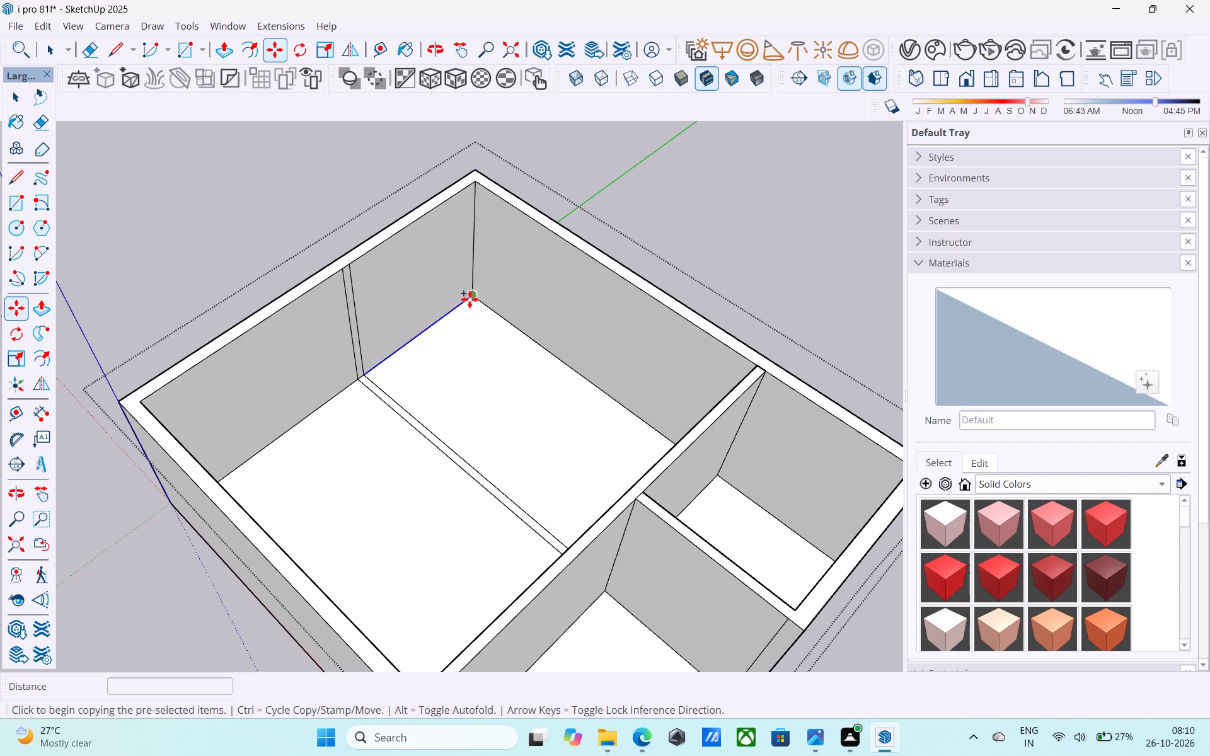
click(582, 377)
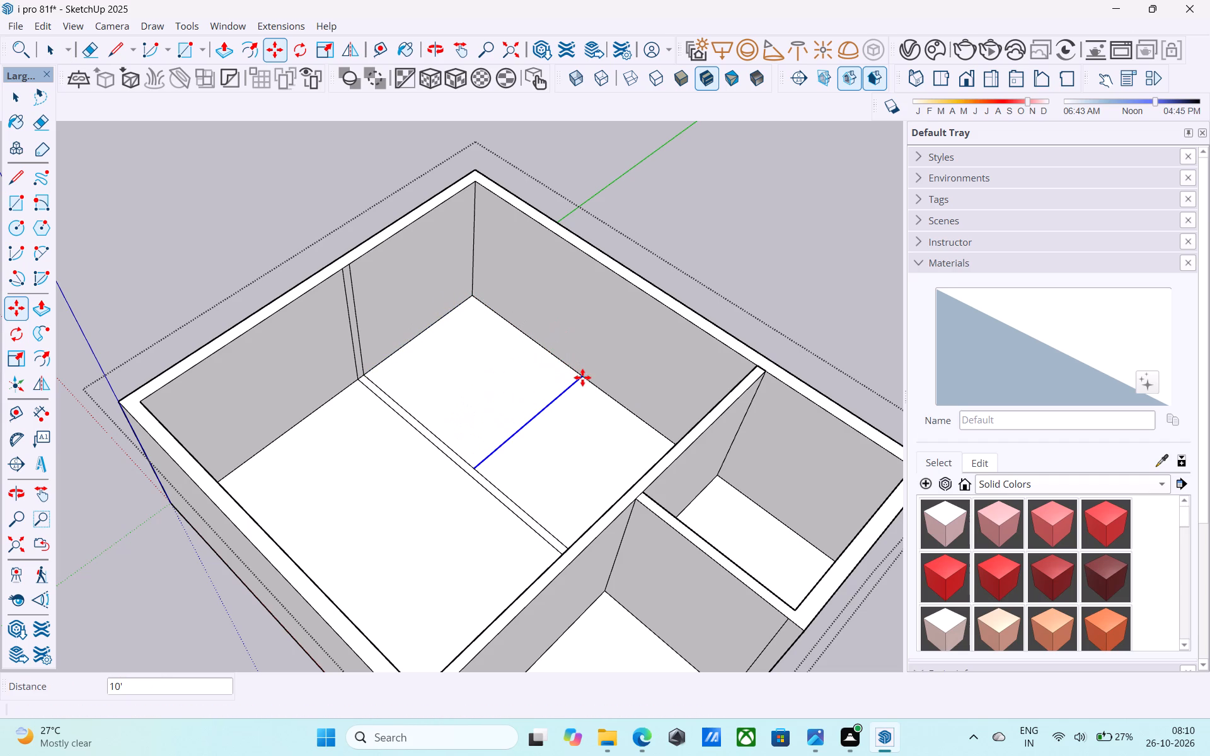
key(m)
scroll(582, 379, up, 4)
click(582, 379)
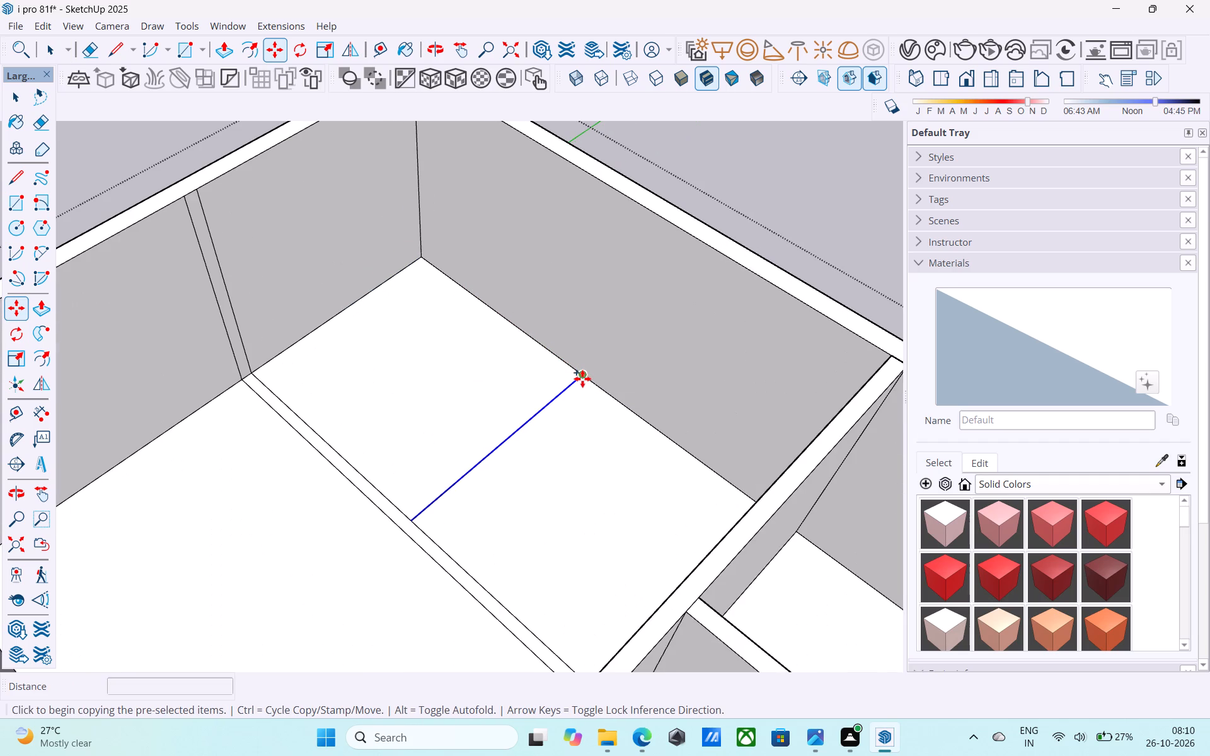
click(594, 386)
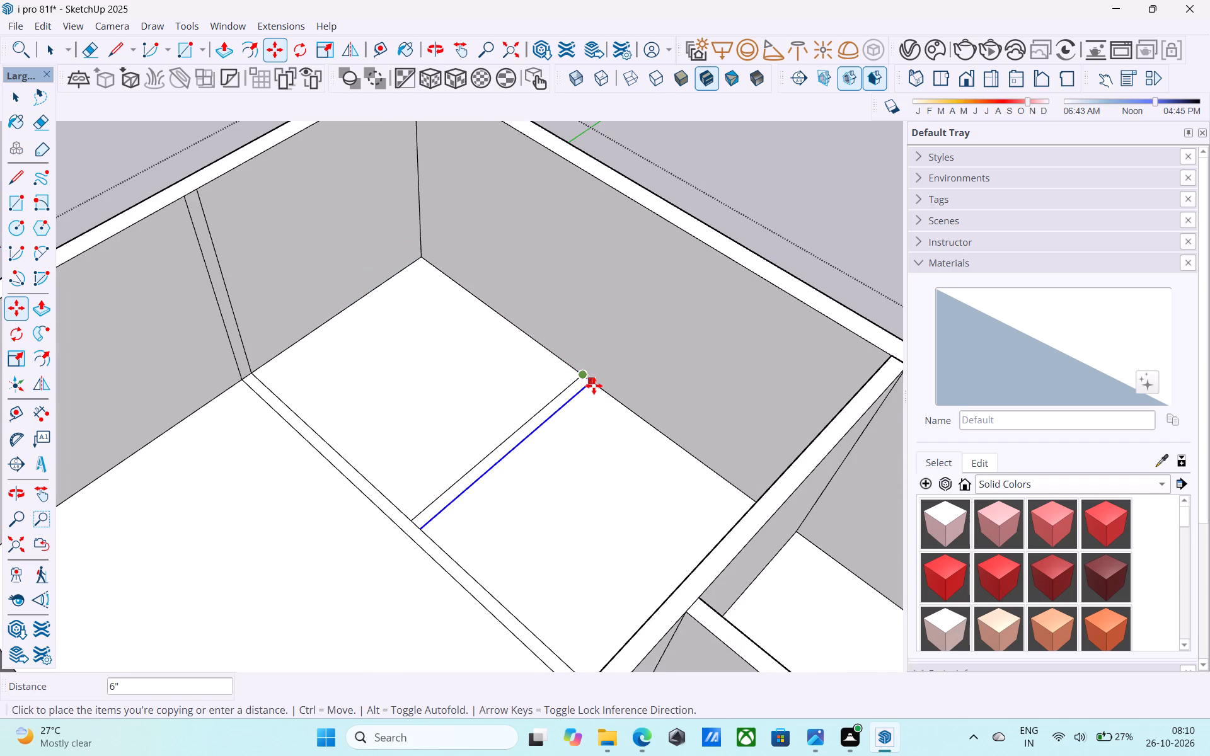
key(space)
Push/Pull the 6" floor strip between the two copied lines up 10' to the wall tops.
click(561, 399)
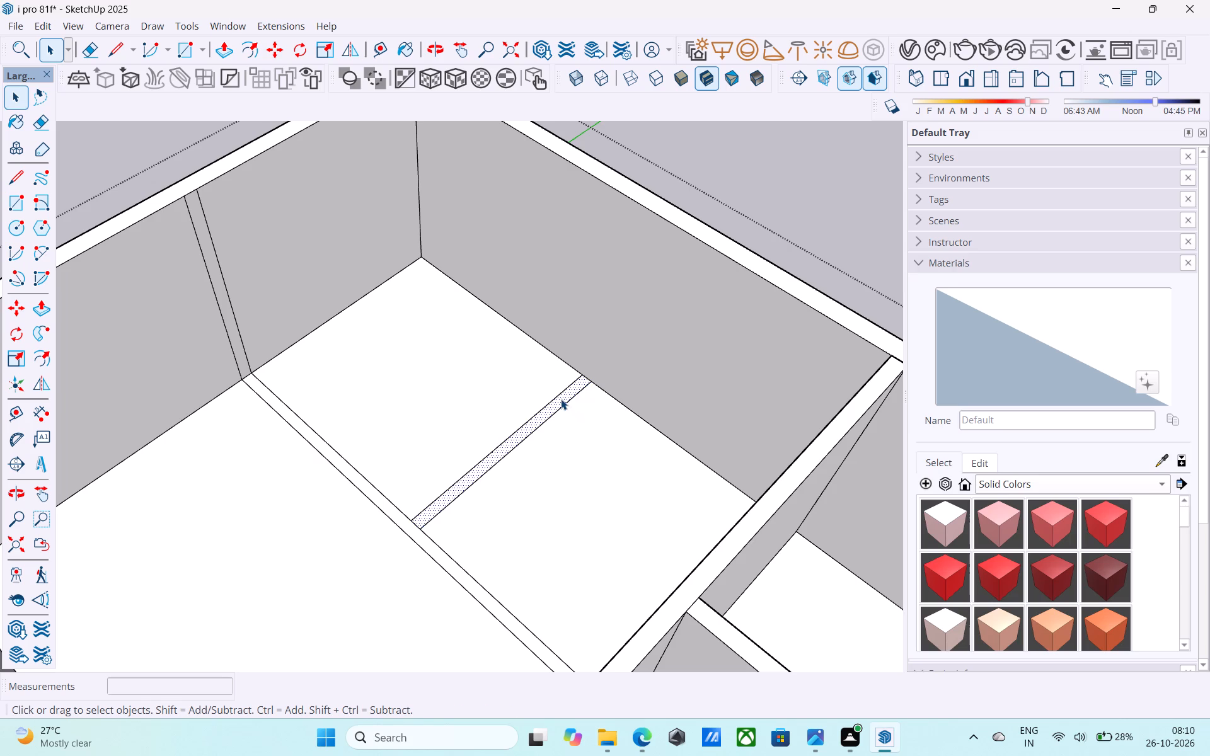
key(p)
click(561, 399)
scroll(563, 380, down, 5)
click(676, 313)
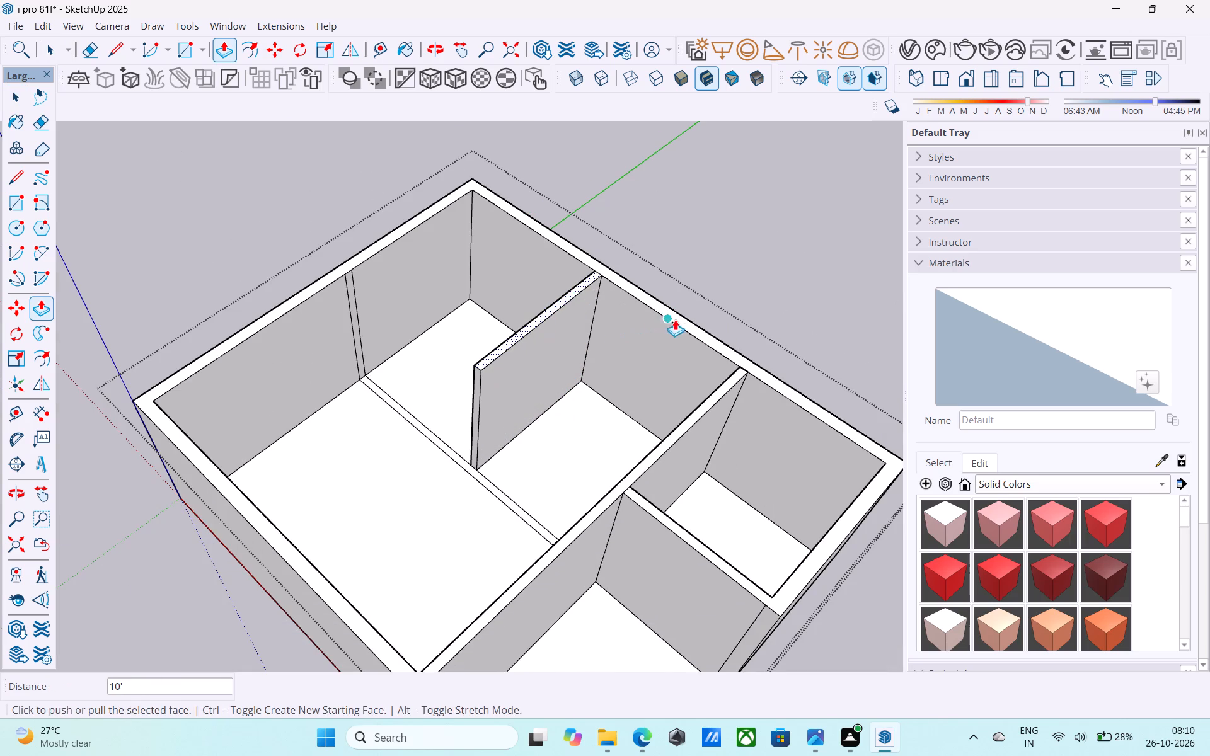
key(space)
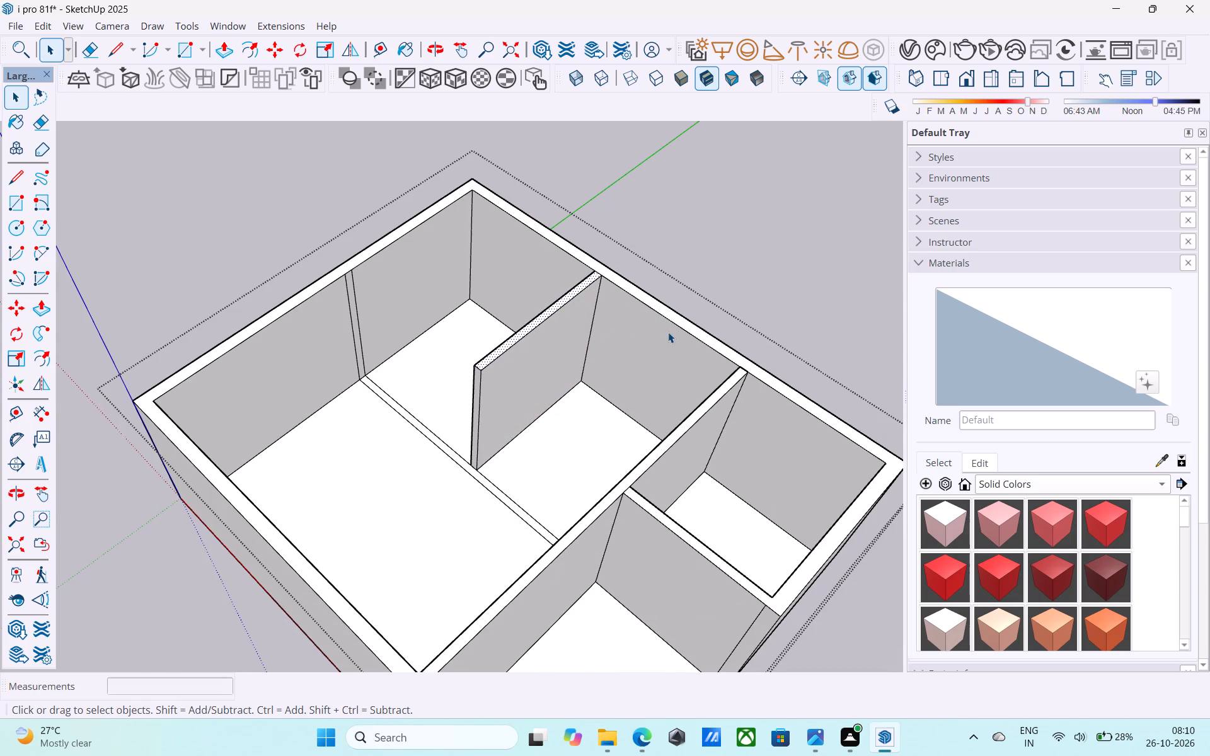
Inspect the new partition's free end and its alignment with the vertical strip on the outer wall.
scroll(609, 375, down, 10)
middle_drag(563, 391, 474, 411)
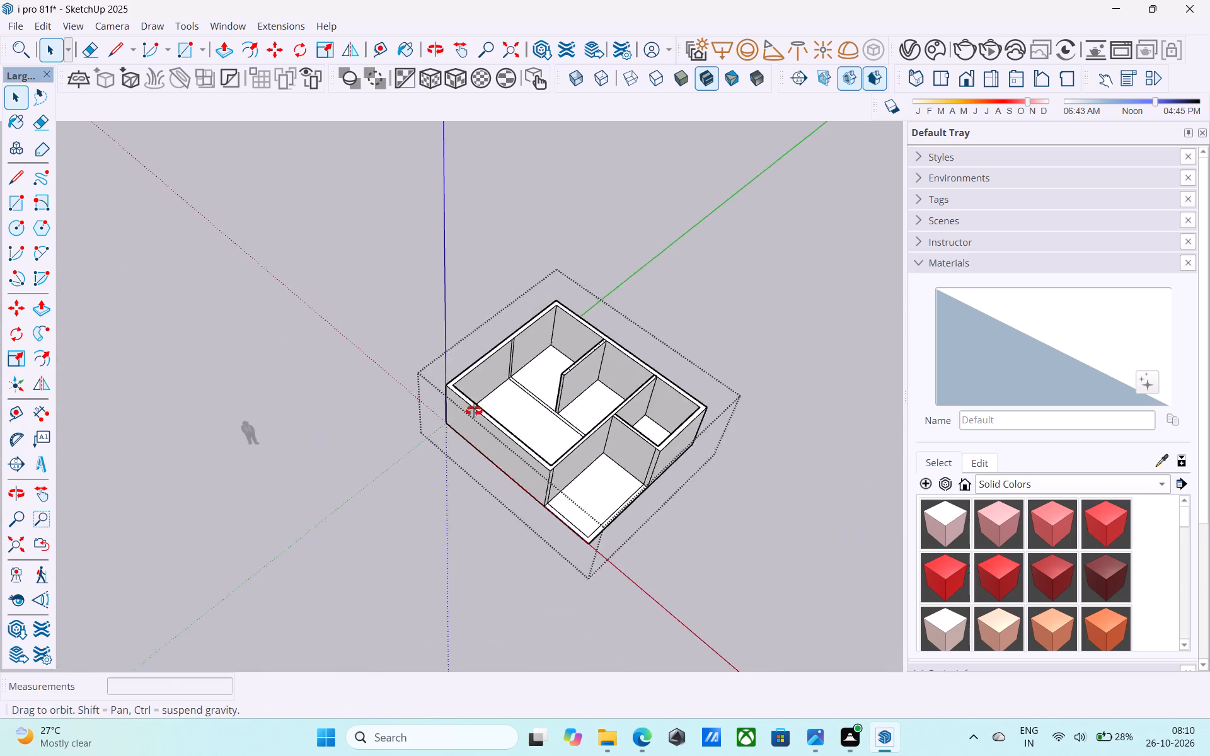
middle_drag(474, 411, 315, 452)
scroll(528, 394, up, 10)
scroll(534, 403, down, 4)
scroll(532, 399, up, 1)
scroll(531, 398, down, 2)
scroll(557, 486, up, 6)
scroll(510, 375, down, 7)
middle_drag(660, 449, 834, 415)
scroll(644, 432, up, 6)
scroll(473, 395, up, 2)
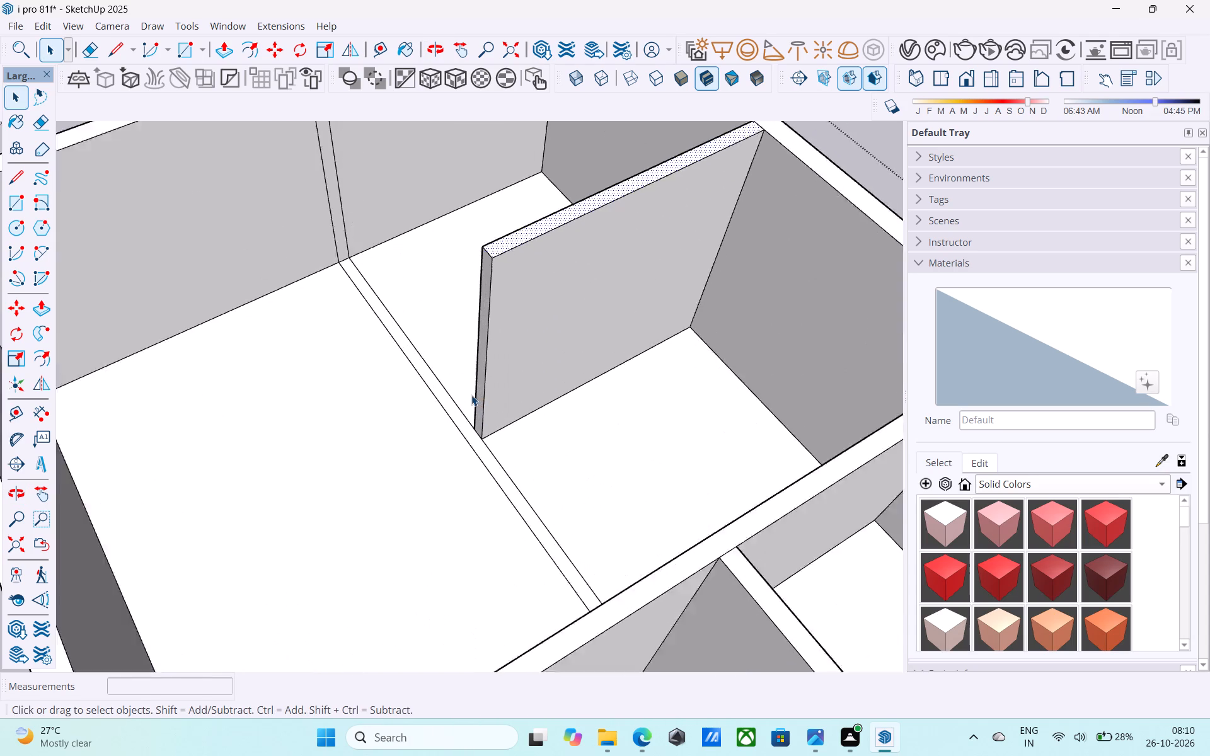
scroll(471, 395, up, 6)
scroll(483, 401, down, 6)
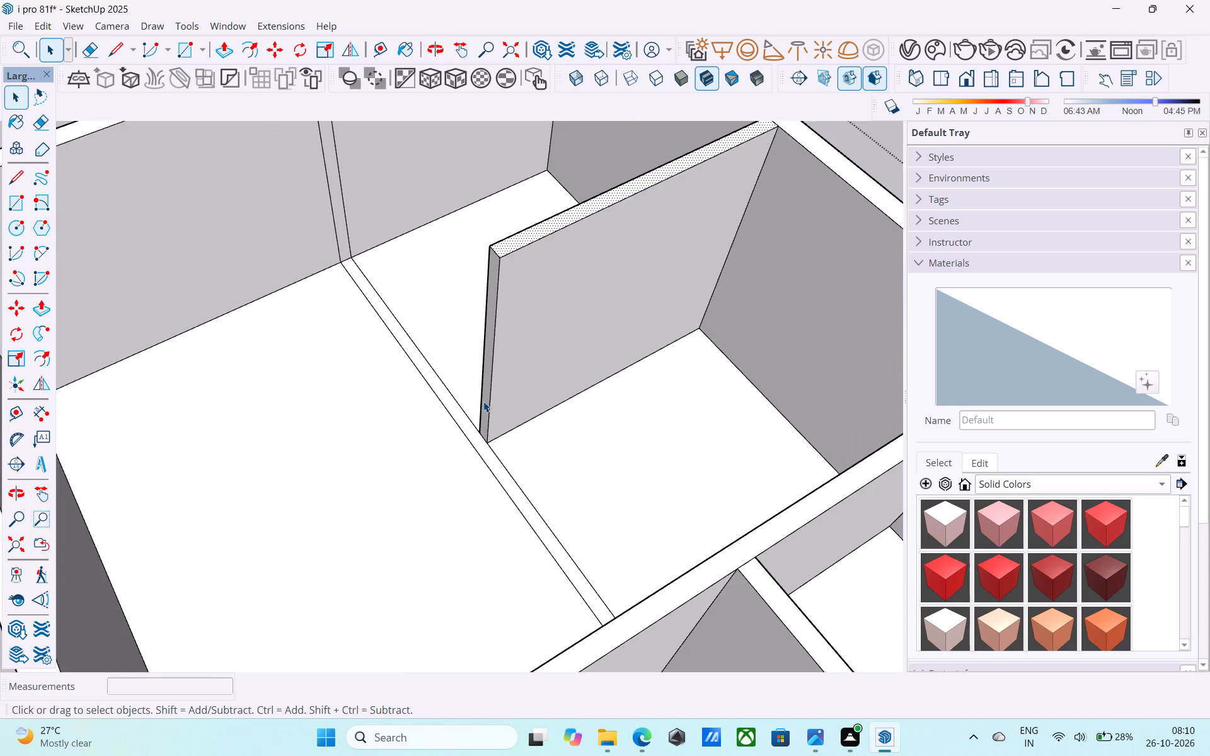
scroll(483, 401, down, 11)
middle_drag(482, 403, 763, 360)
scroll(547, 383, up, 4)
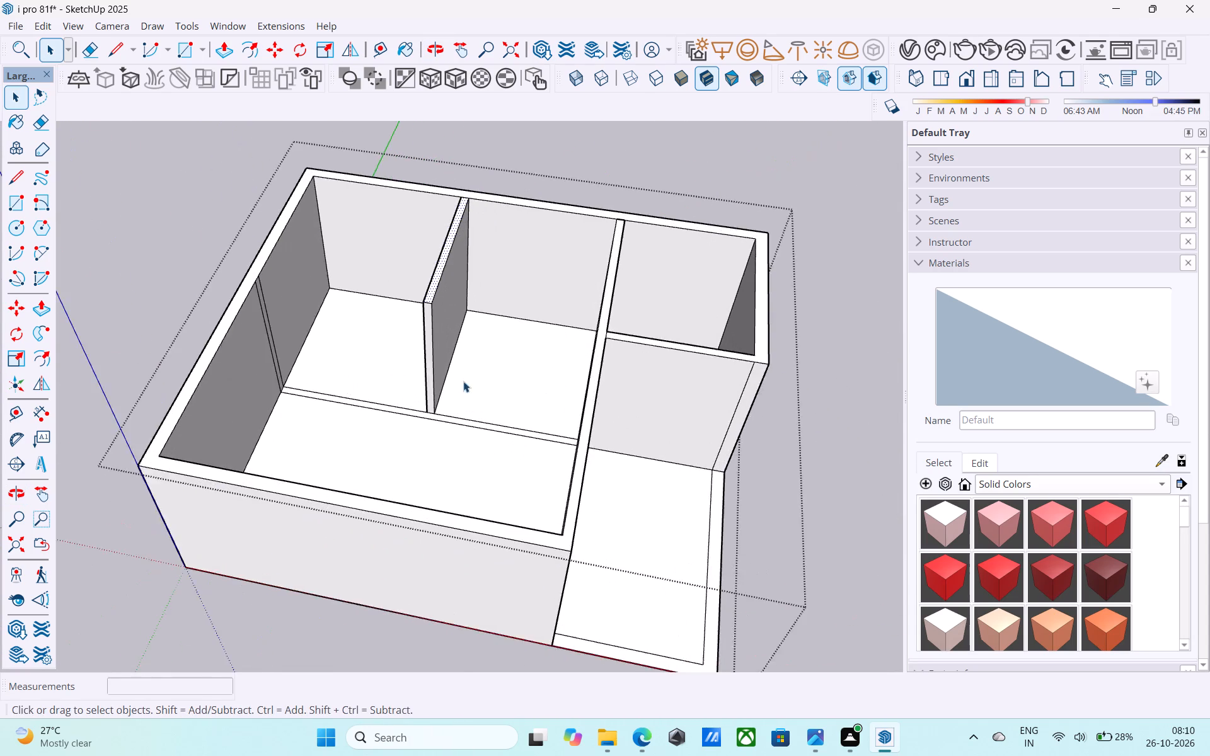
scroll(463, 381, up, 4)
click(410, 359)
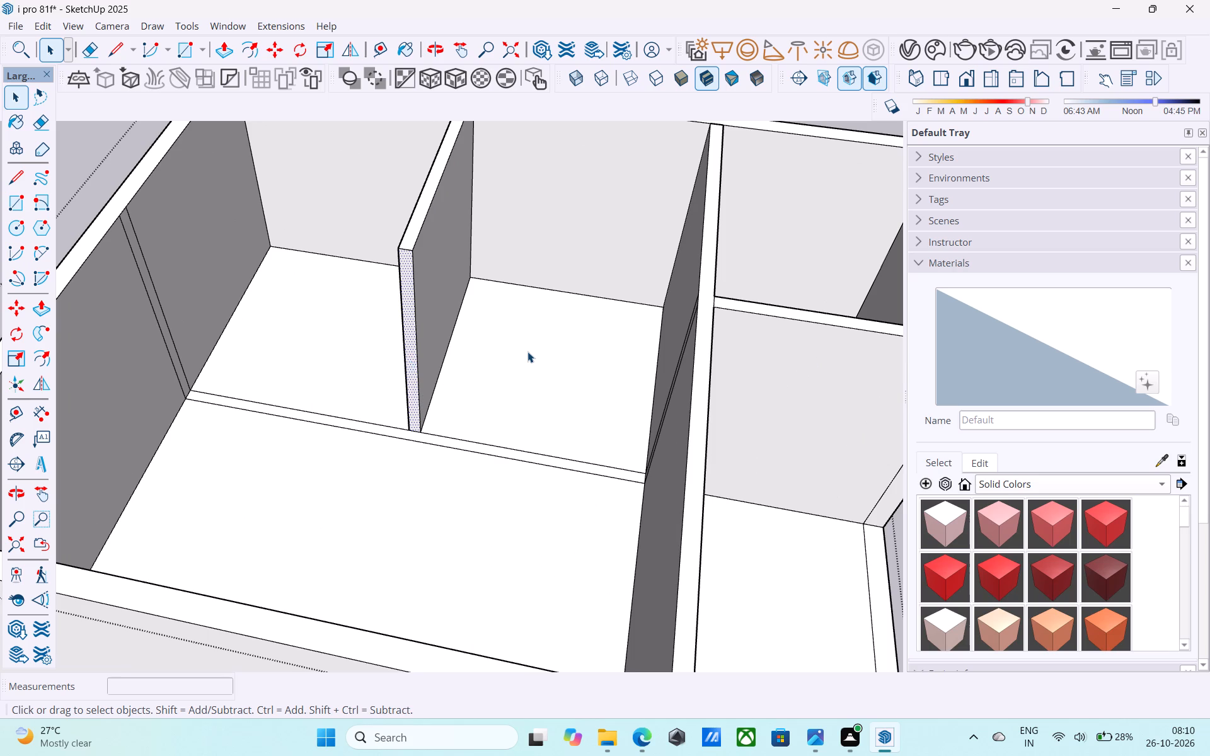
scroll(521, 352, down, 7)
middle_drag(519, 351, 391, 362)
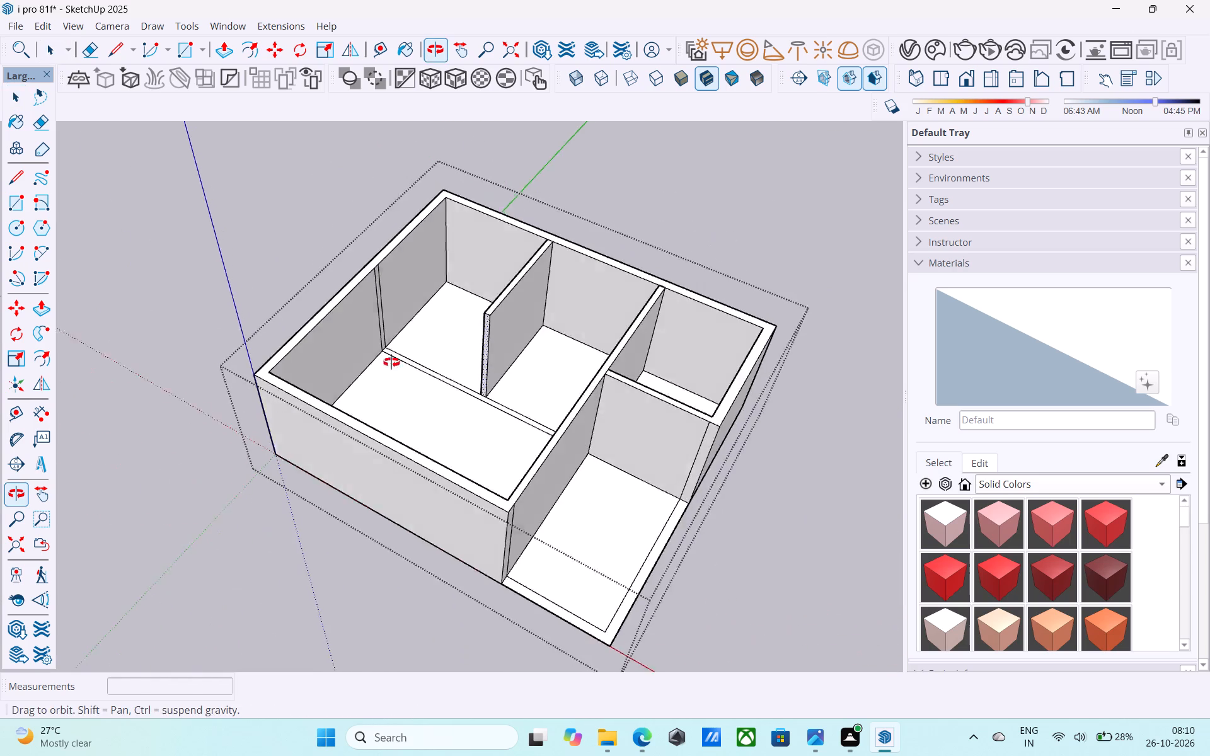
middle_drag(391, 362, 390, 362)
middle_drag(444, 350, 591, 326)
scroll(527, 314, up, 5)
scroll(524, 307, down, 5)
shift+middle_drag(494, 340, 749, 349)
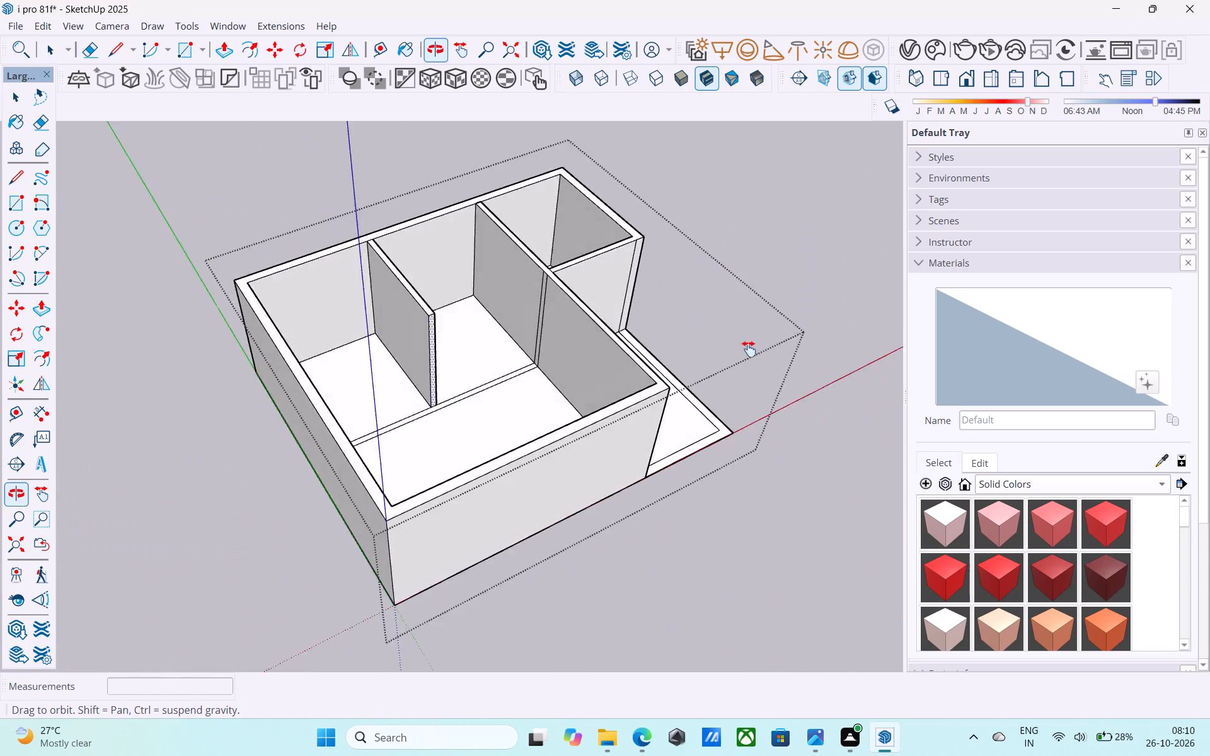
shift+middle_drag(749, 349, 392, 371)
shift+middle_drag(505, 364, 270, 367)
scroll(361, 340, down, 4)
shift+middle_drag(378, 353, 245, 326)
scroll(435, 346, up, 4)
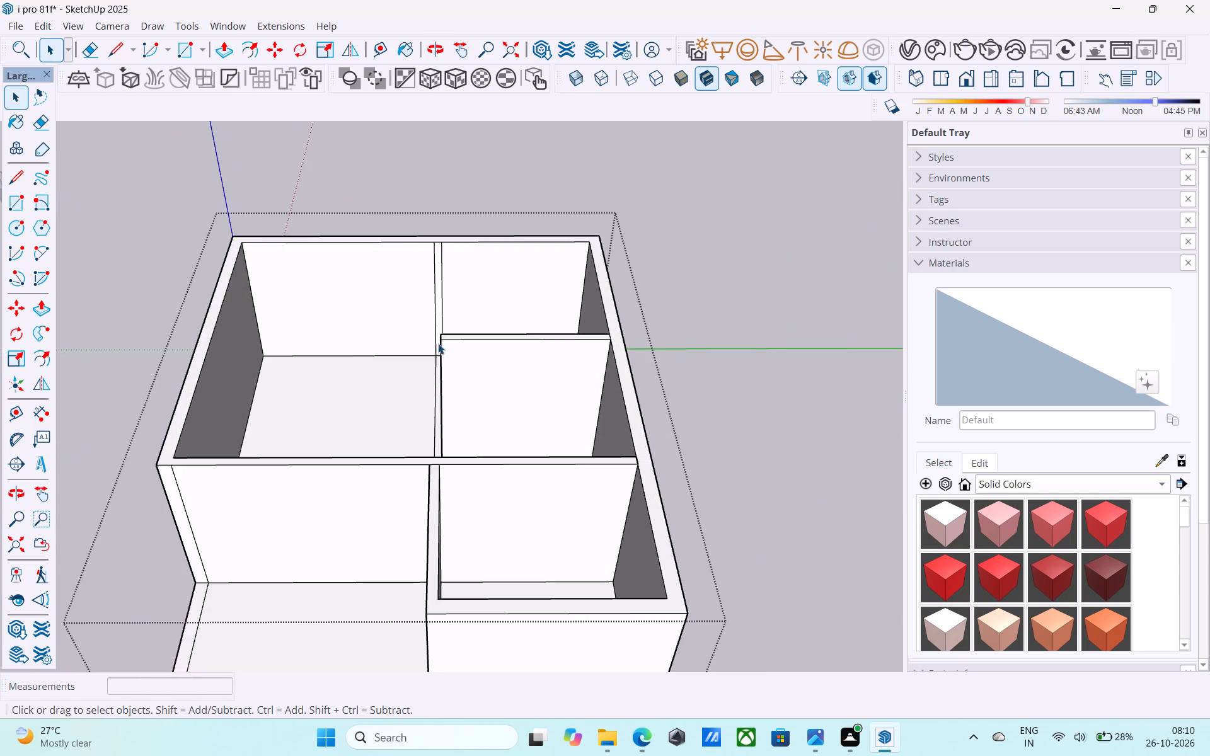
scroll(438, 343, up, 7)
Push/Pull the narrow vertical strip on the outer wall 10' 6" to the far face of the new partition, closing off the corner room.
click(439, 295)
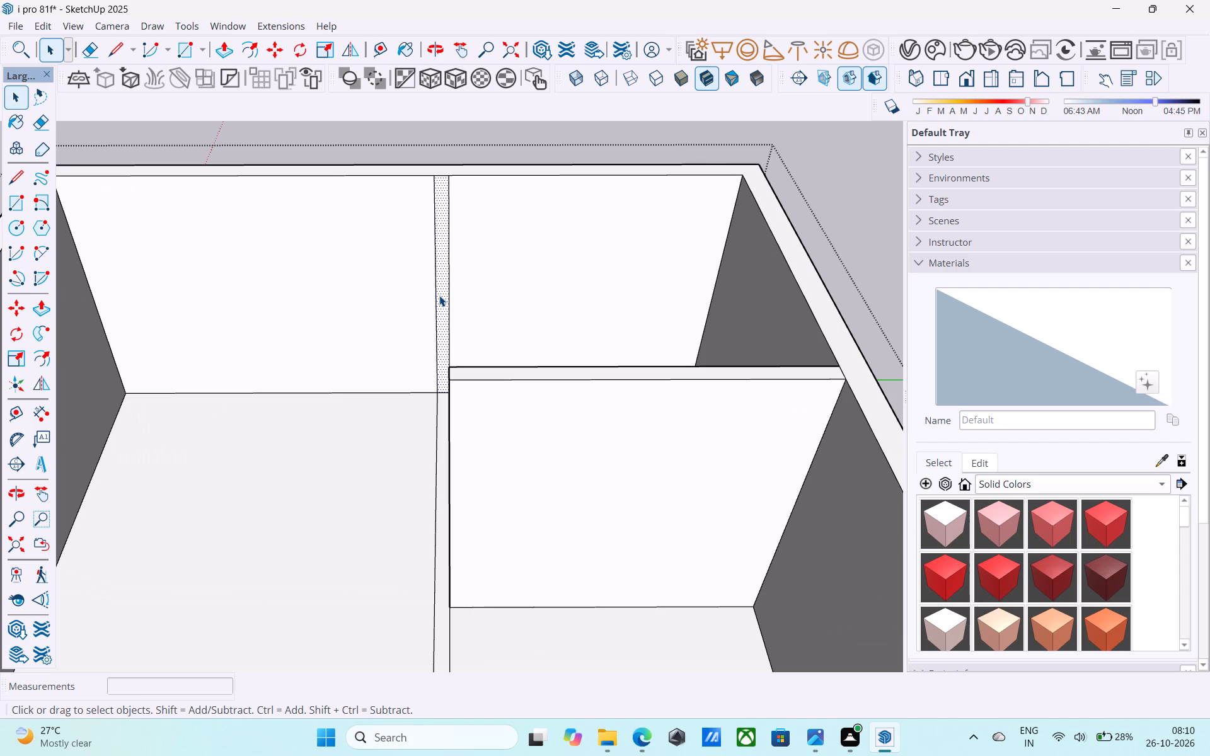
key(p)
click(439, 295)
click(471, 382)
key(space)
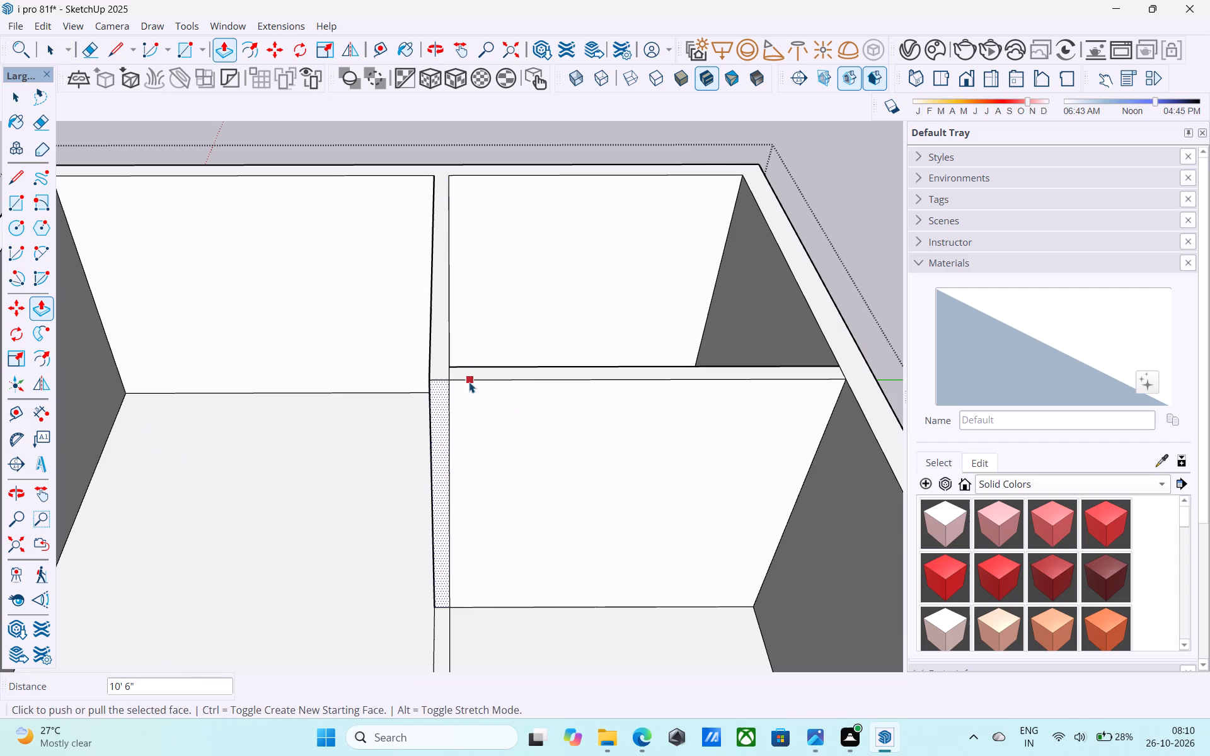
Review the revised room and partition layout from several angles.
middle_drag(469, 380, 604, 307)
scroll(339, 329, down, 11)
middle_drag(318, 329, 335, 375)
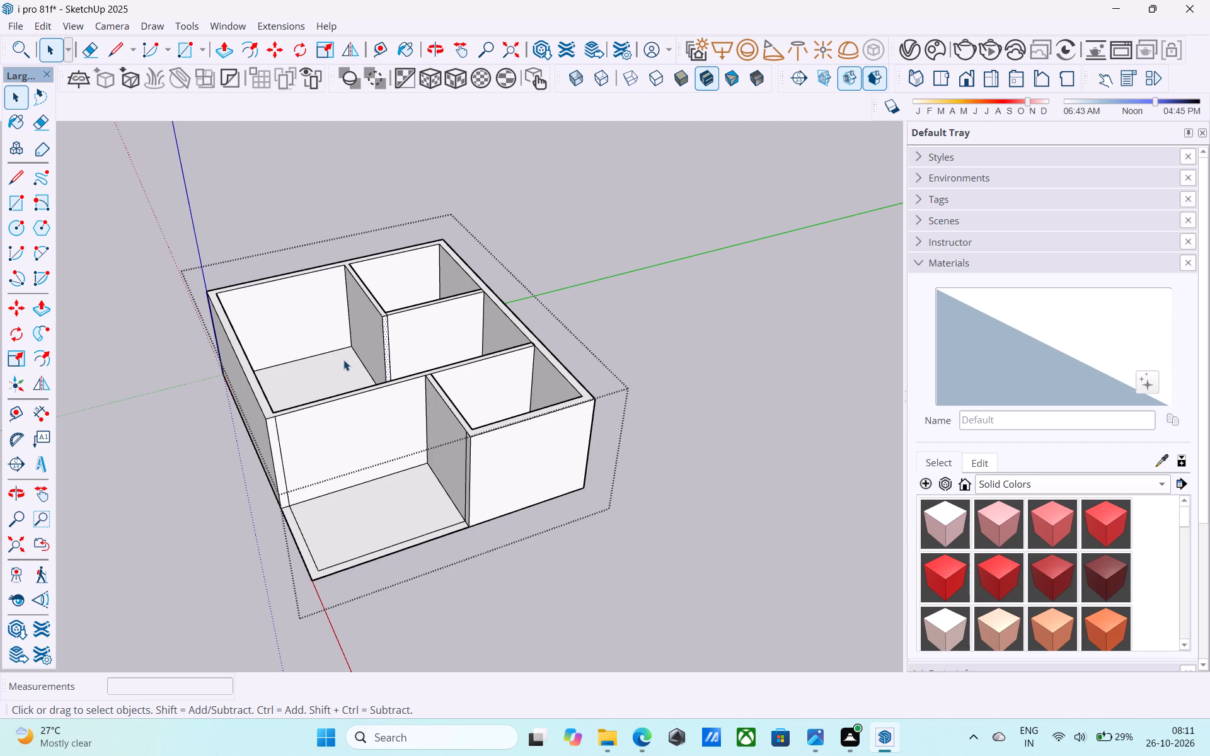
scroll(343, 360, down, 3)
middle_drag(313, 357, 313, 312)
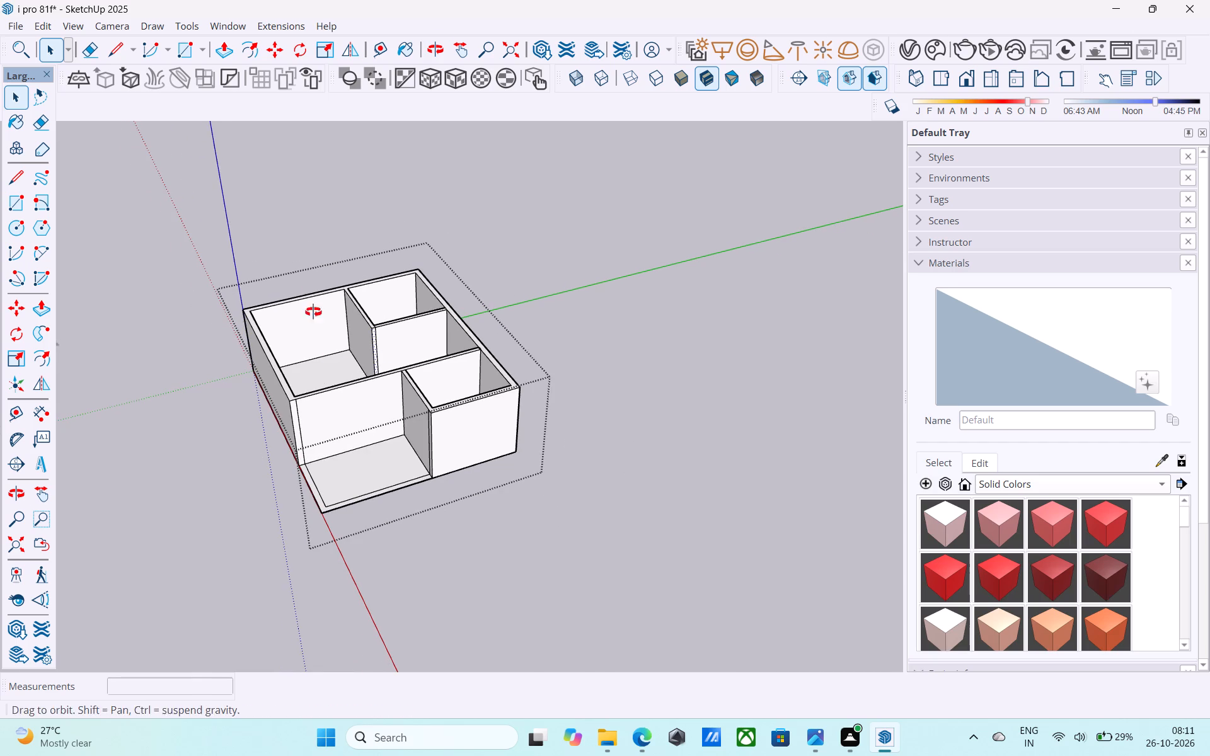
middle_drag(313, 312, 309, 286)
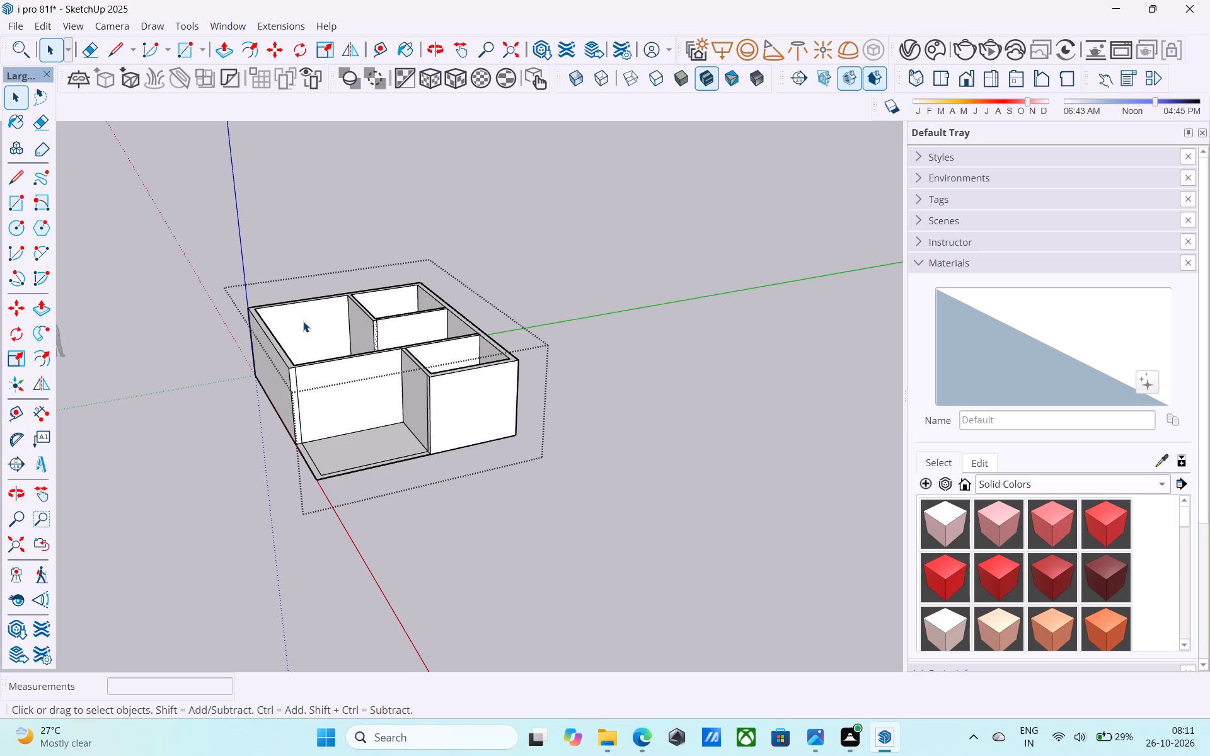
scroll(303, 321, up, 1)
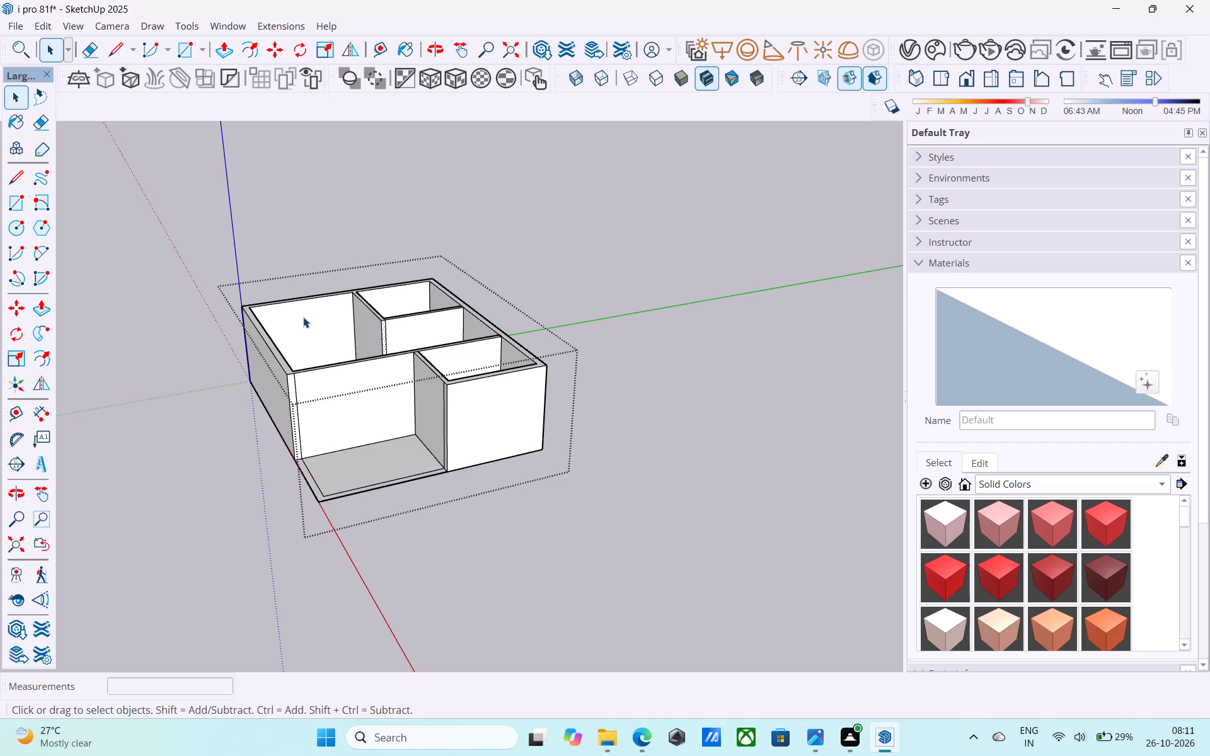
scroll(303, 317, up, 1)
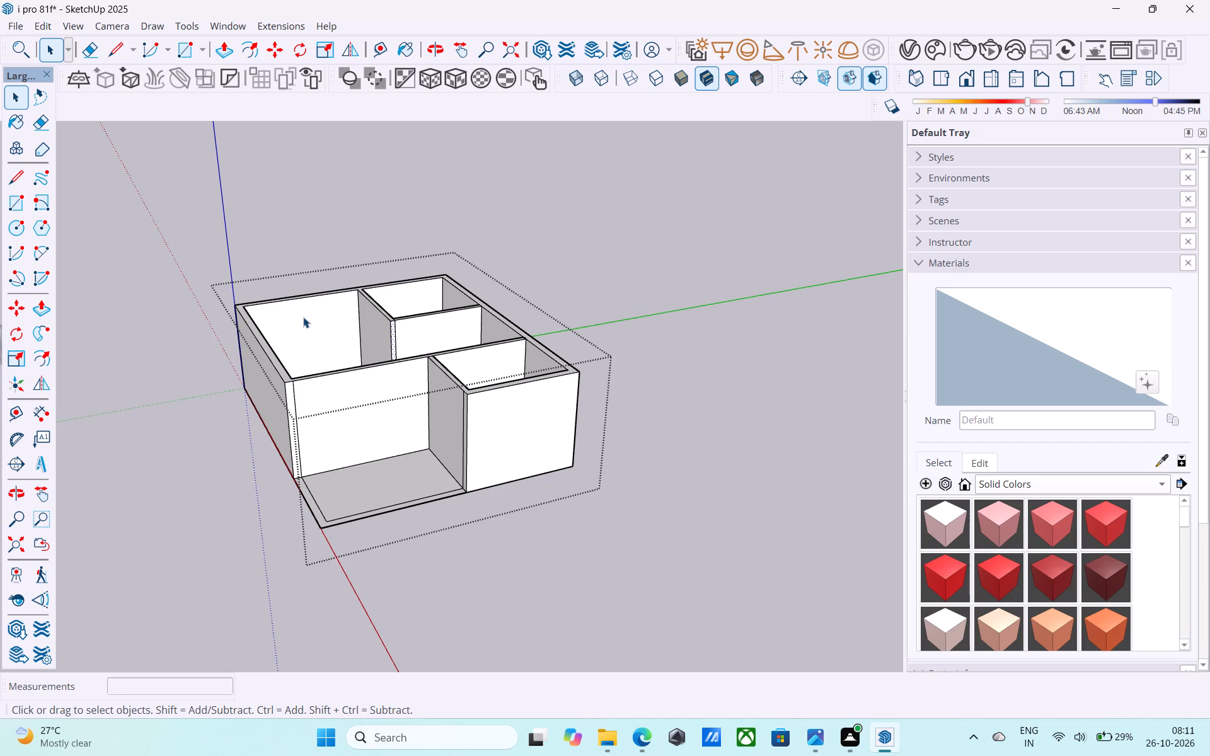
middle_drag(303, 317, 285, 321)
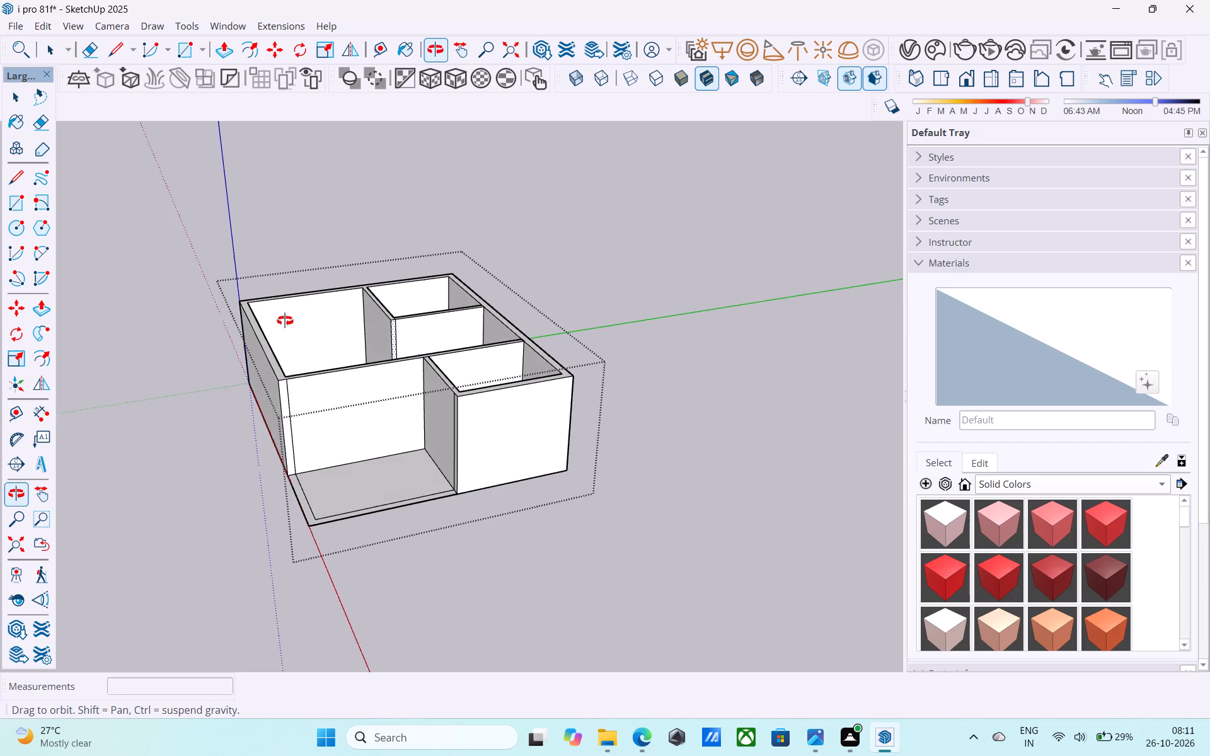
Examine the long room's open side and the partition ends from above and from lower angles.
middle_drag(285, 321, 277, 322)
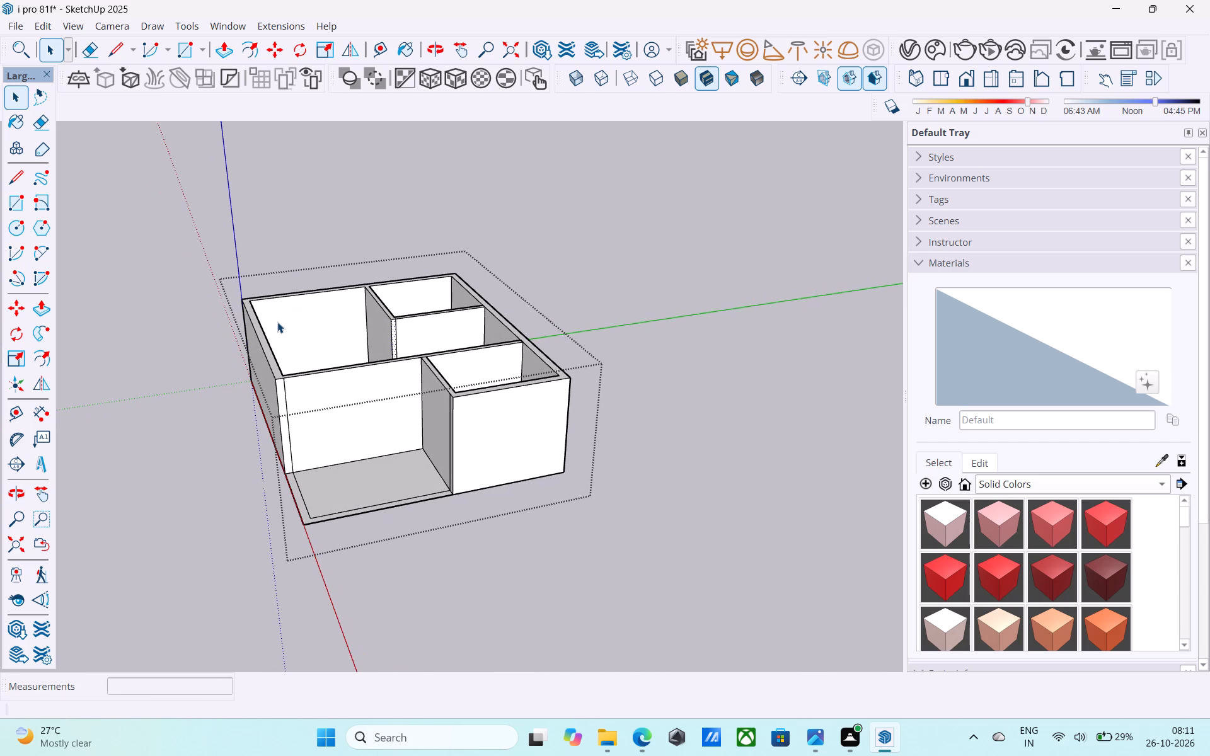
middle_drag(277, 322, 269, 321)
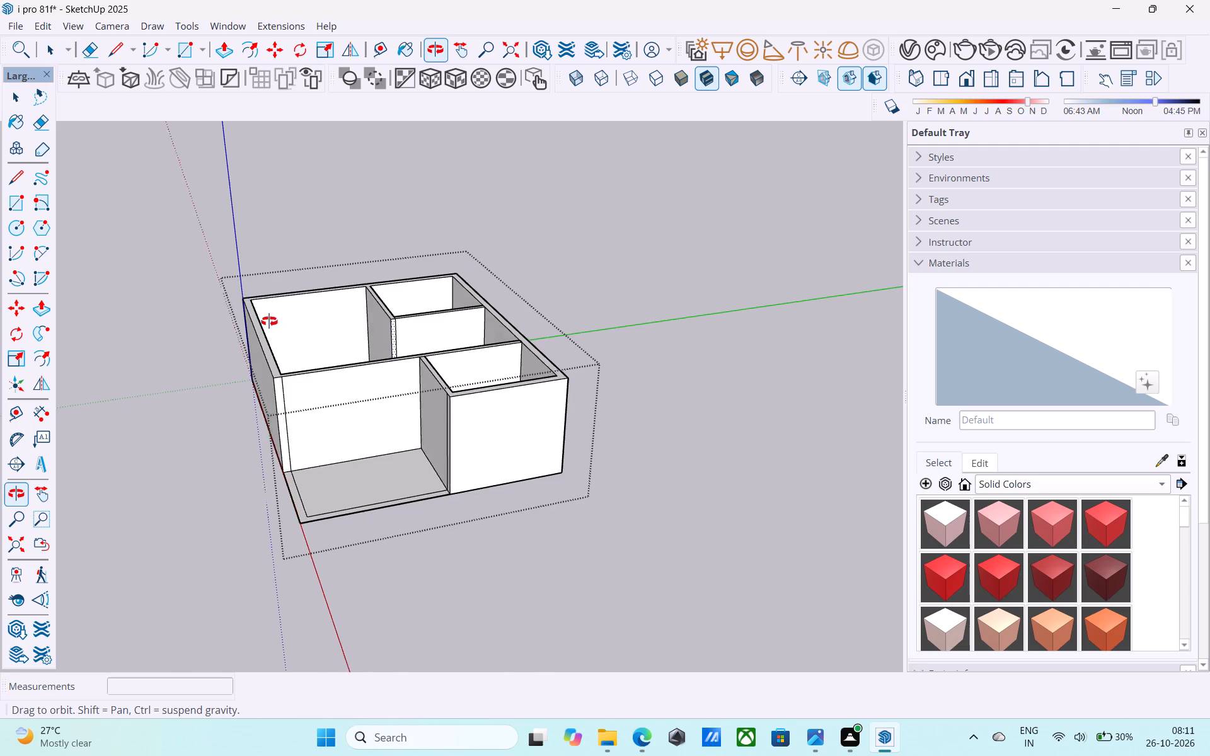
middle_drag(269, 321, 254, 325)
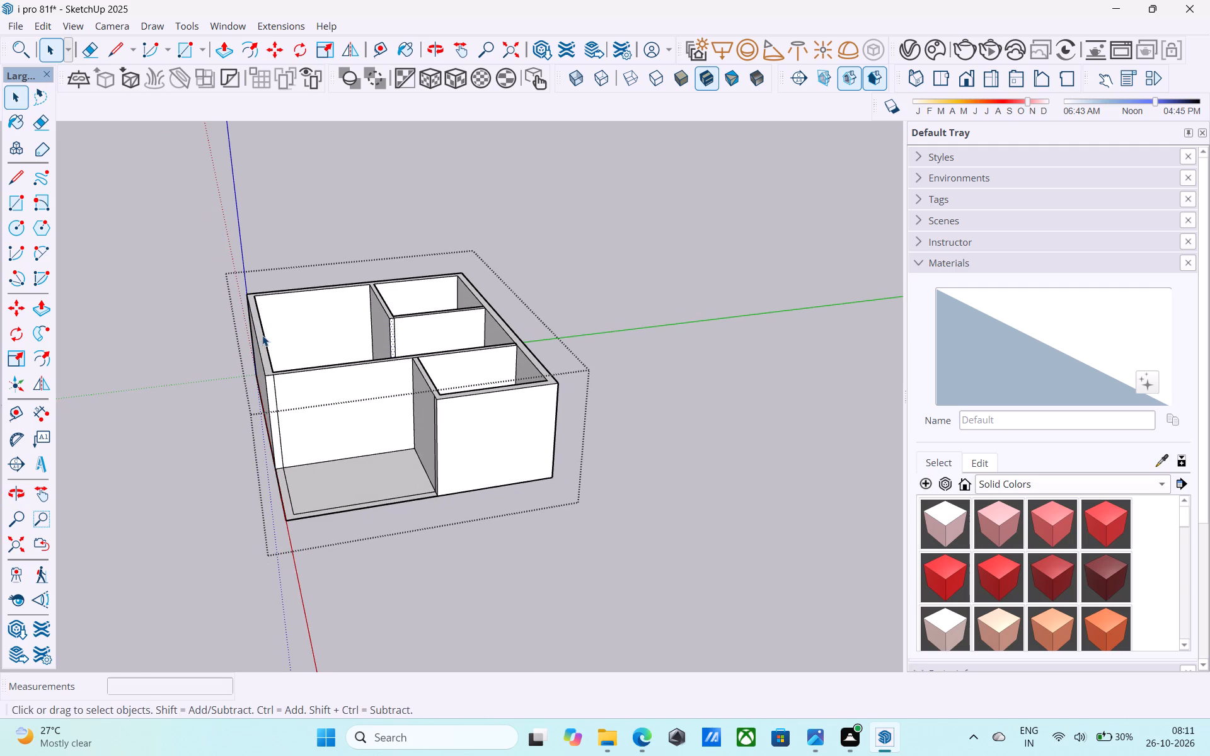
middle_drag(391, 363, 396, 479)
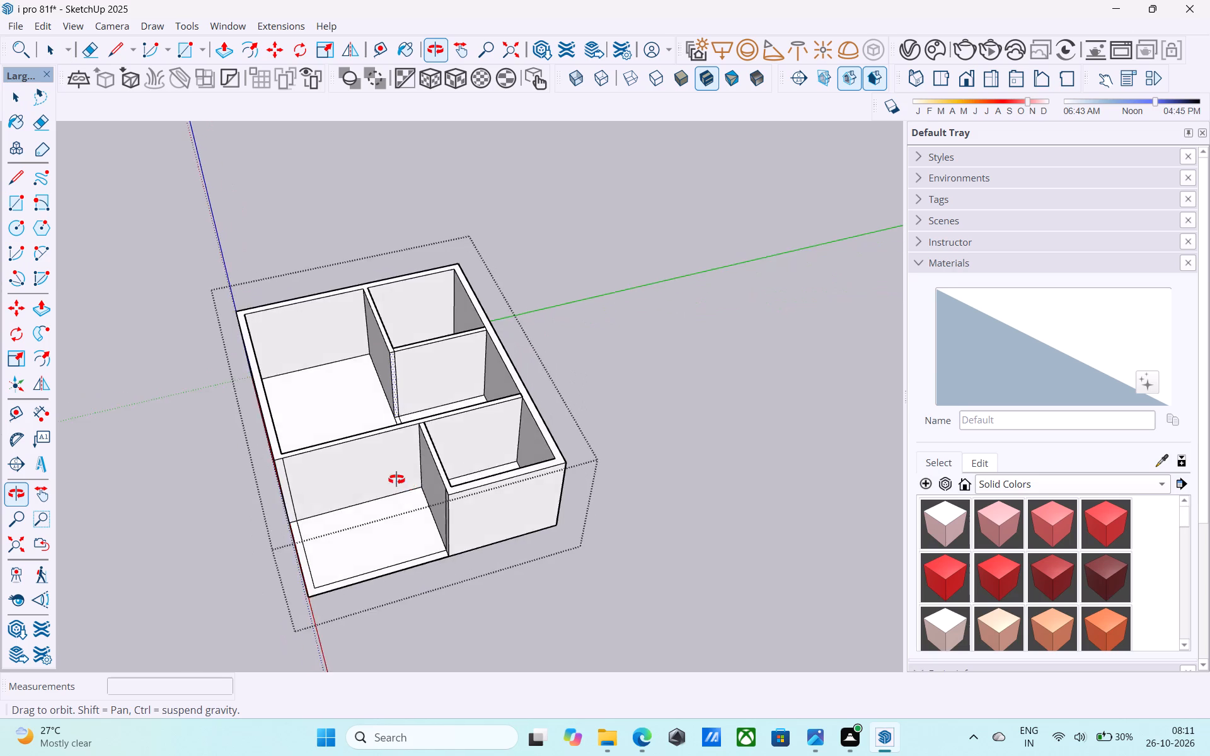
middle_drag(396, 479, 356, 568)
middle_drag(326, 503, 342, 558)
scroll(354, 444, up, 4)
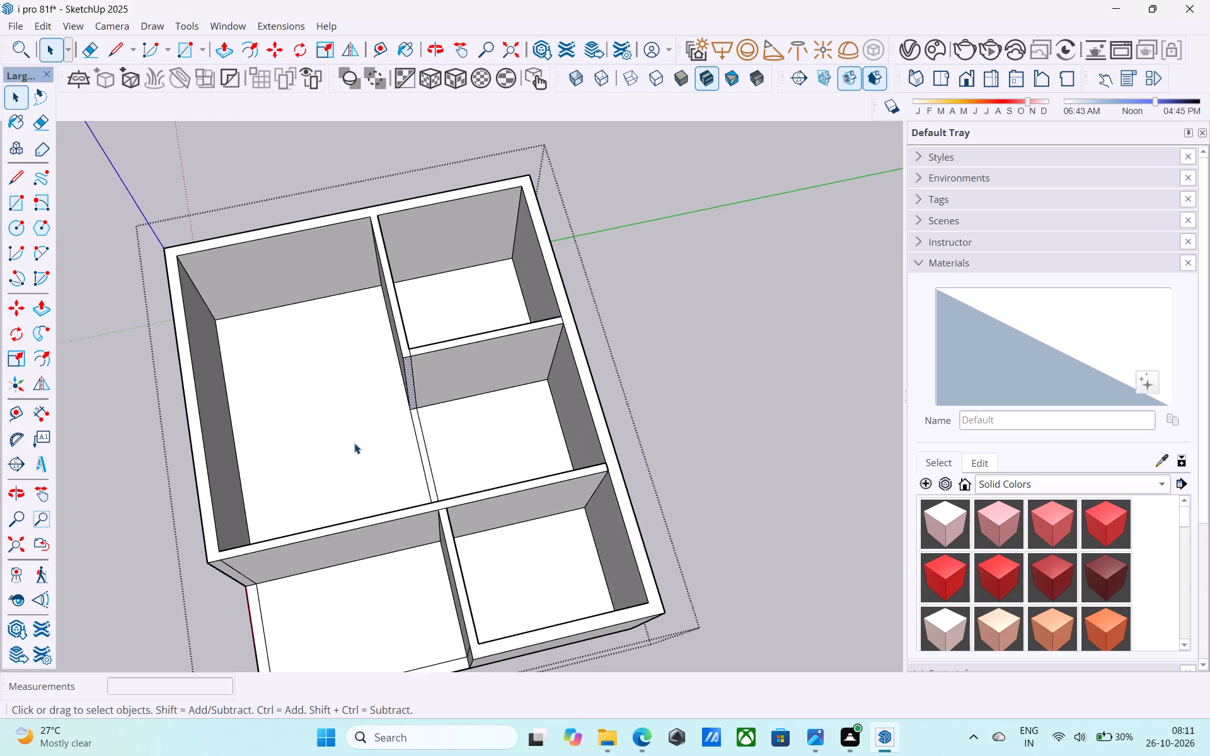
scroll(354, 442, up, 3)
scroll(351, 439, down, 3)
middle_drag(349, 462, 382, 363)
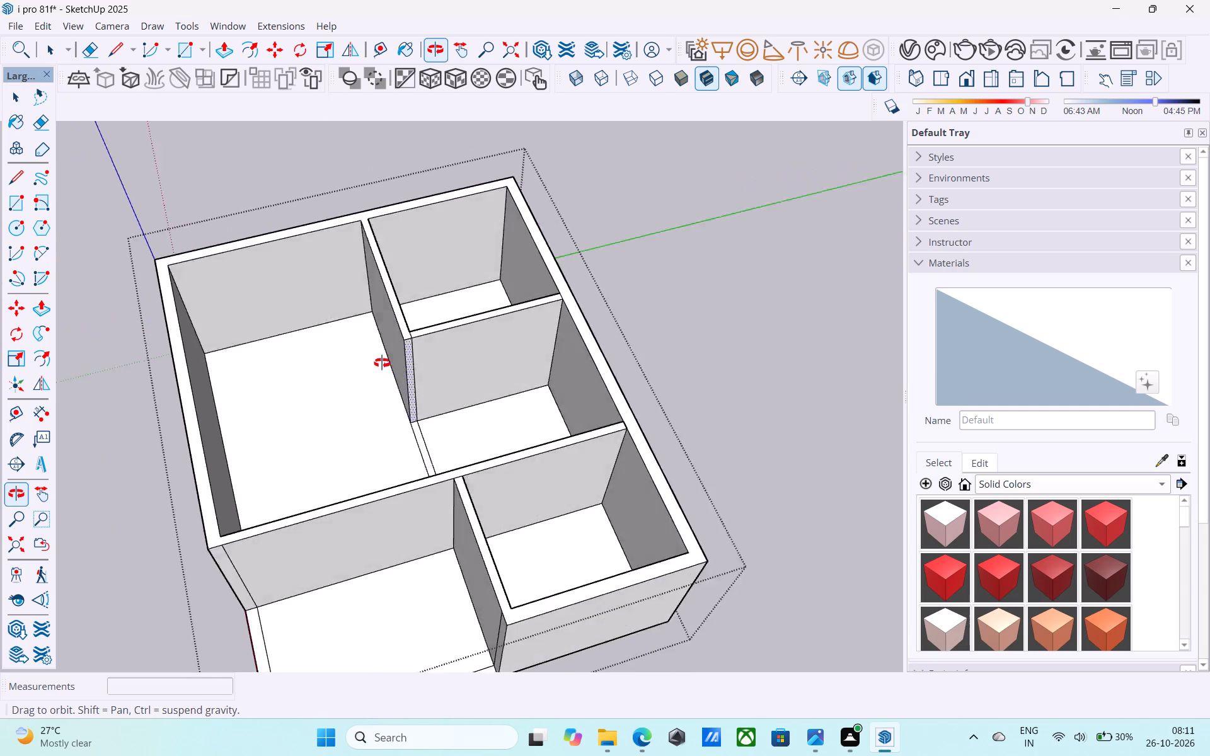
middle_drag(382, 363, 445, 233)
scroll(448, 234, down, 6)
middle_drag(450, 307, 290, 335)
Outside the house group, draw a 13' by 10' 6" rectangle at wall-top level from the long room's inner corner to the partition's end corner.
click(643, 317)
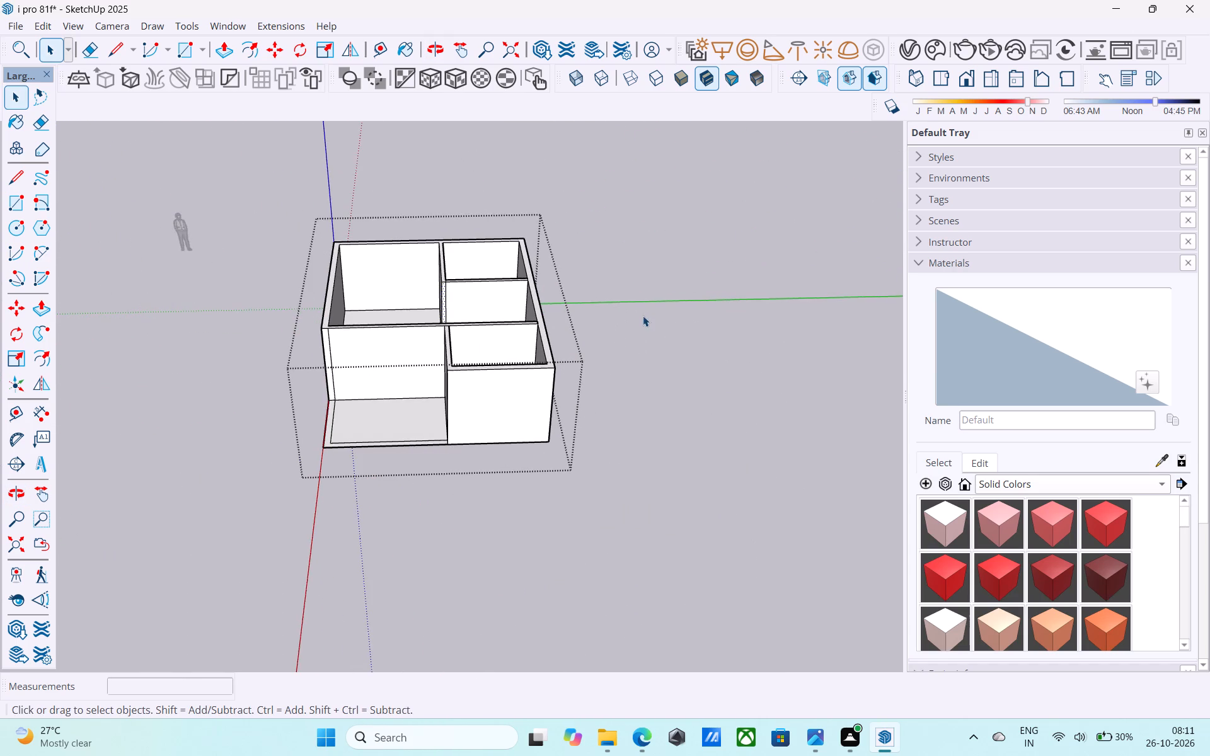
scroll(342, 252, up, 9)
key(r)
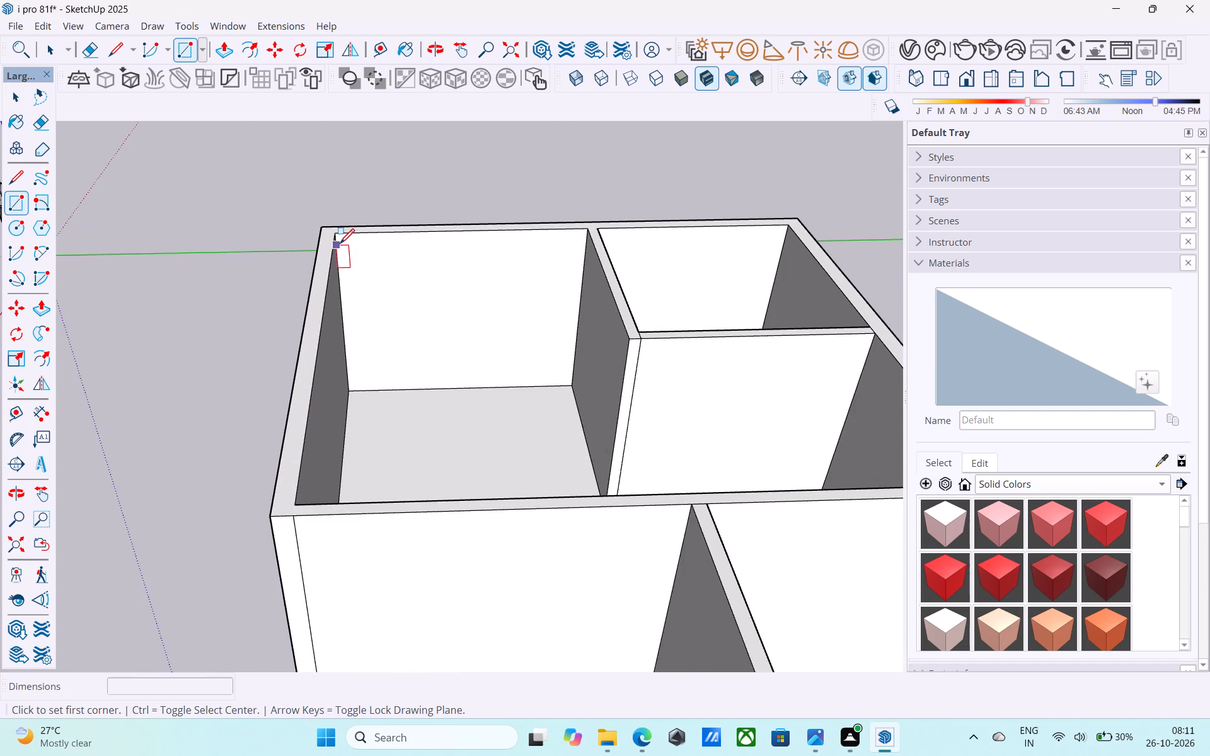
scroll(340, 245, up, 3)
click(338, 232)
scroll(343, 238, down, 3)
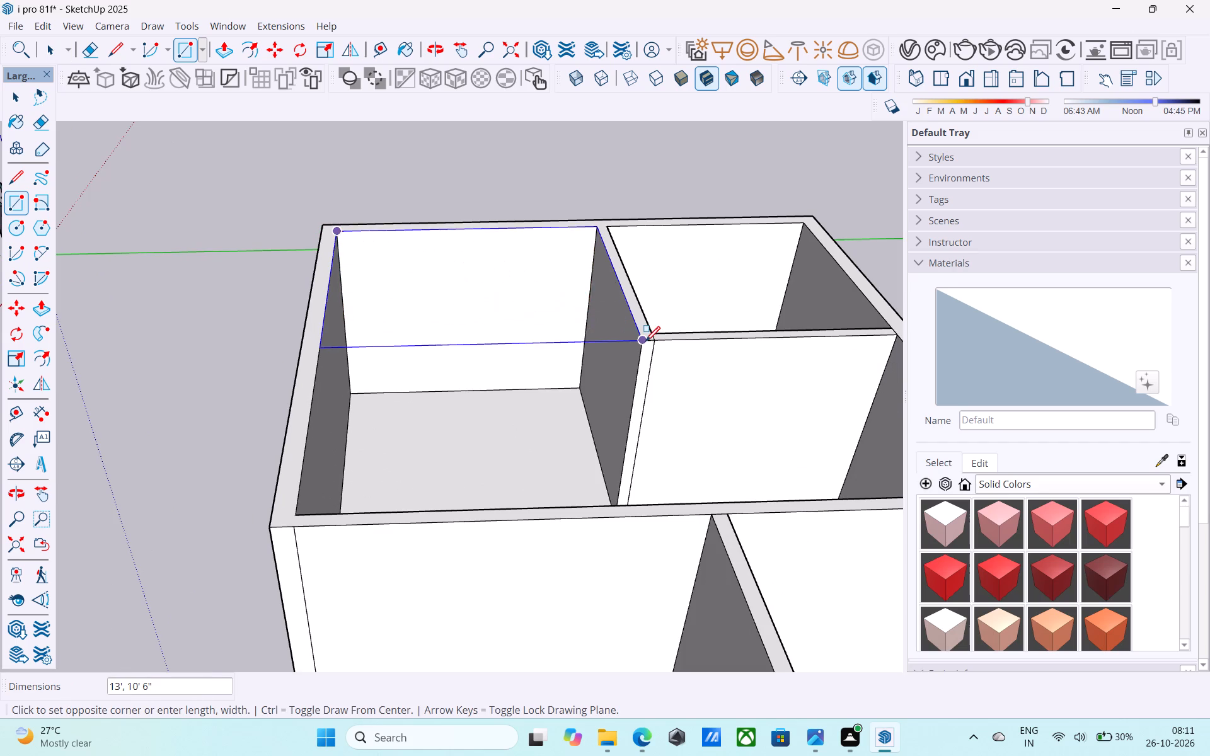
click(645, 343)
Reverse the face of the new rectangle over the long room.
scroll(572, 321, down, 4)
middle_drag(565, 328, 589, 474)
middle_click(589, 474)
scroll(589, 474, up, 1)
key(space)
click(512, 363)
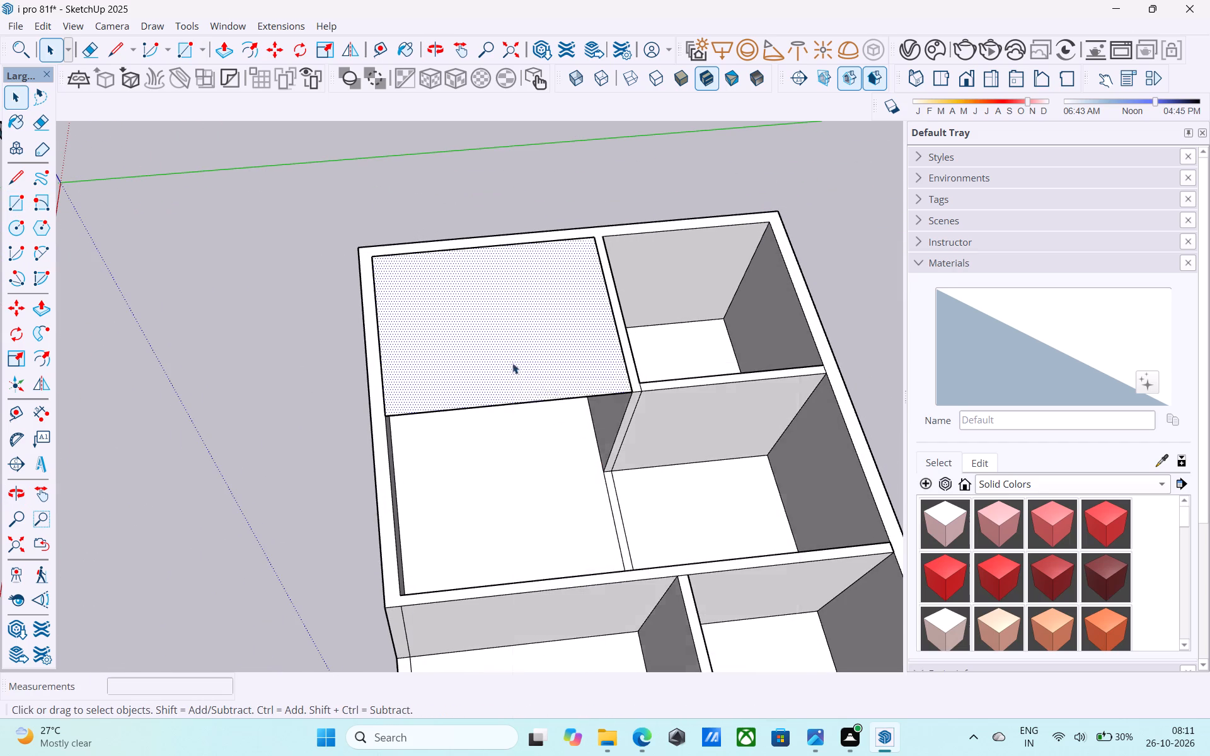
right_click(512, 363)
click(613, 567)
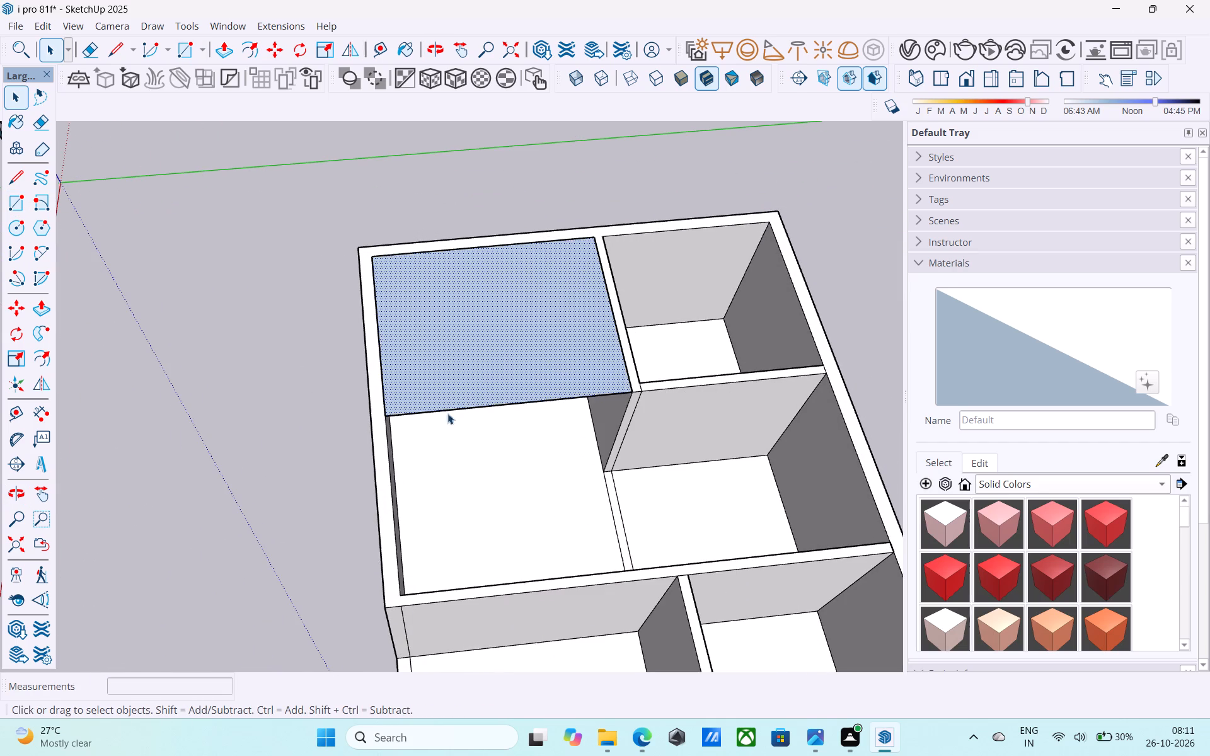
Check the house and the reversed rectangle from above and below, opening and closing the house group.
scroll(398, 356, down, 11)
middle_drag(398, 356, 722, 213)
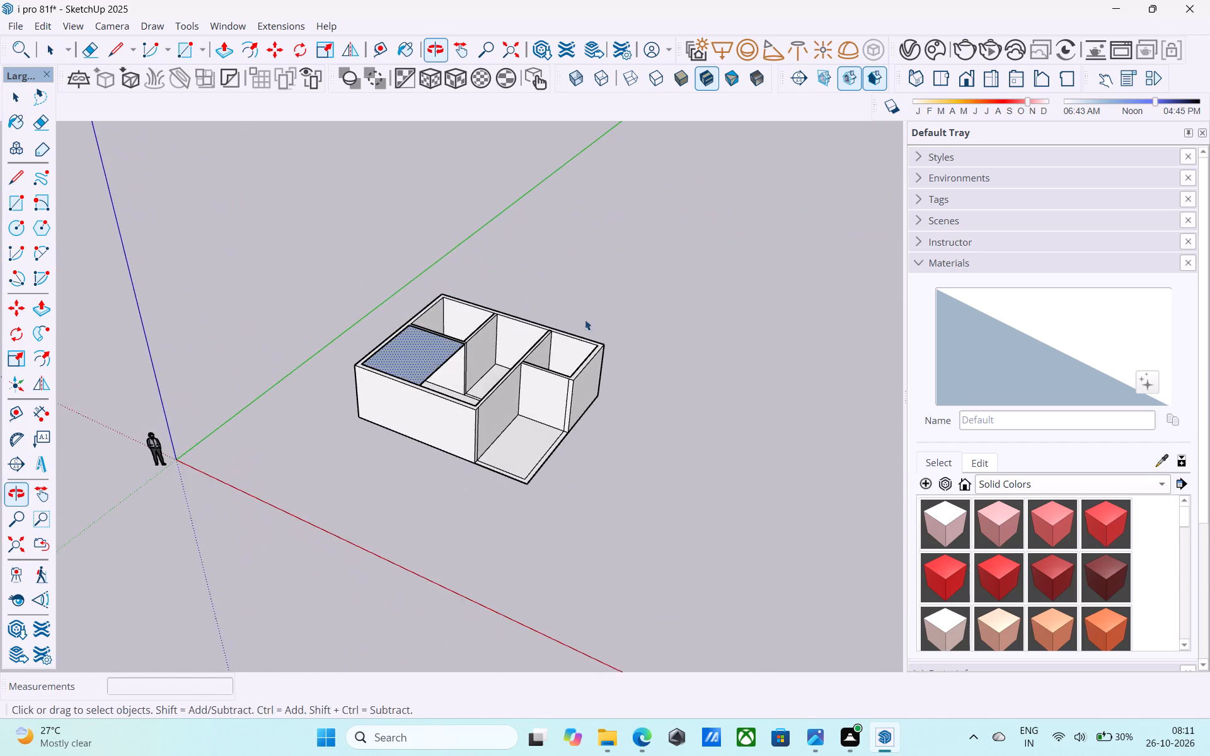
middle_drag(535, 397, 143, 406)
middle_drag(413, 513, 706, 74)
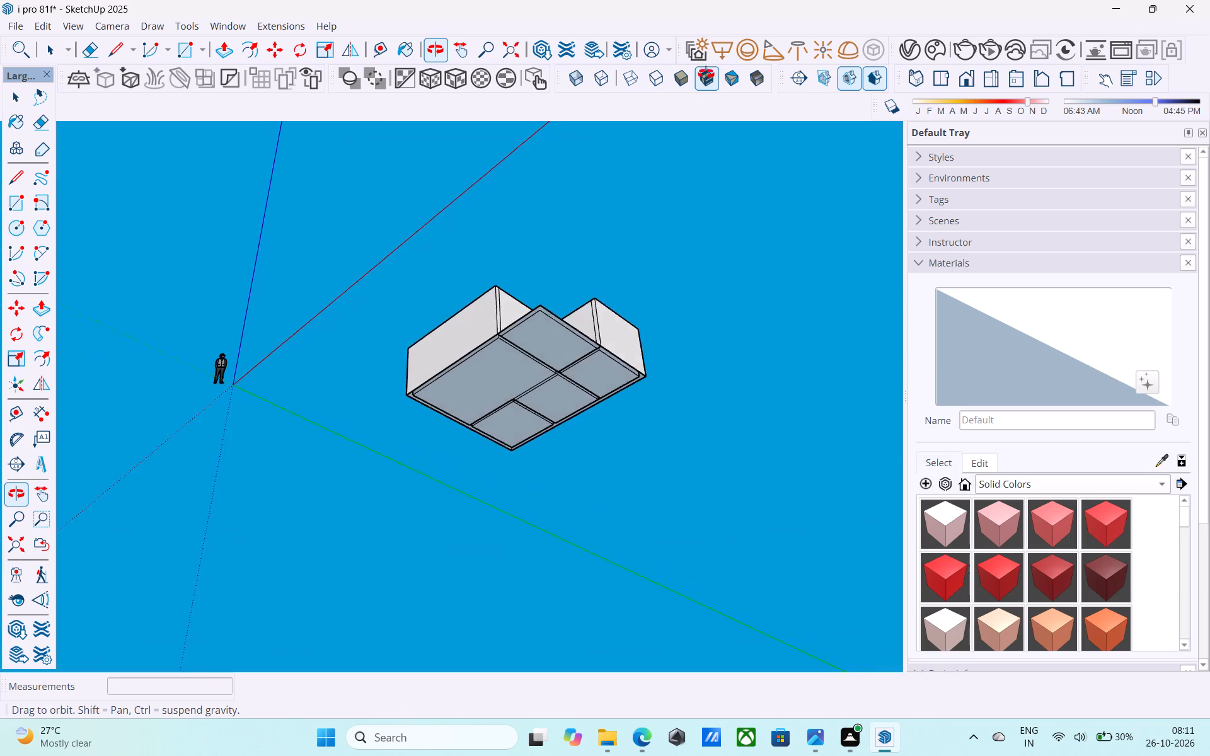
middle_drag(706, 74, 579, 470)
double_click(522, 396)
click(612, 368)
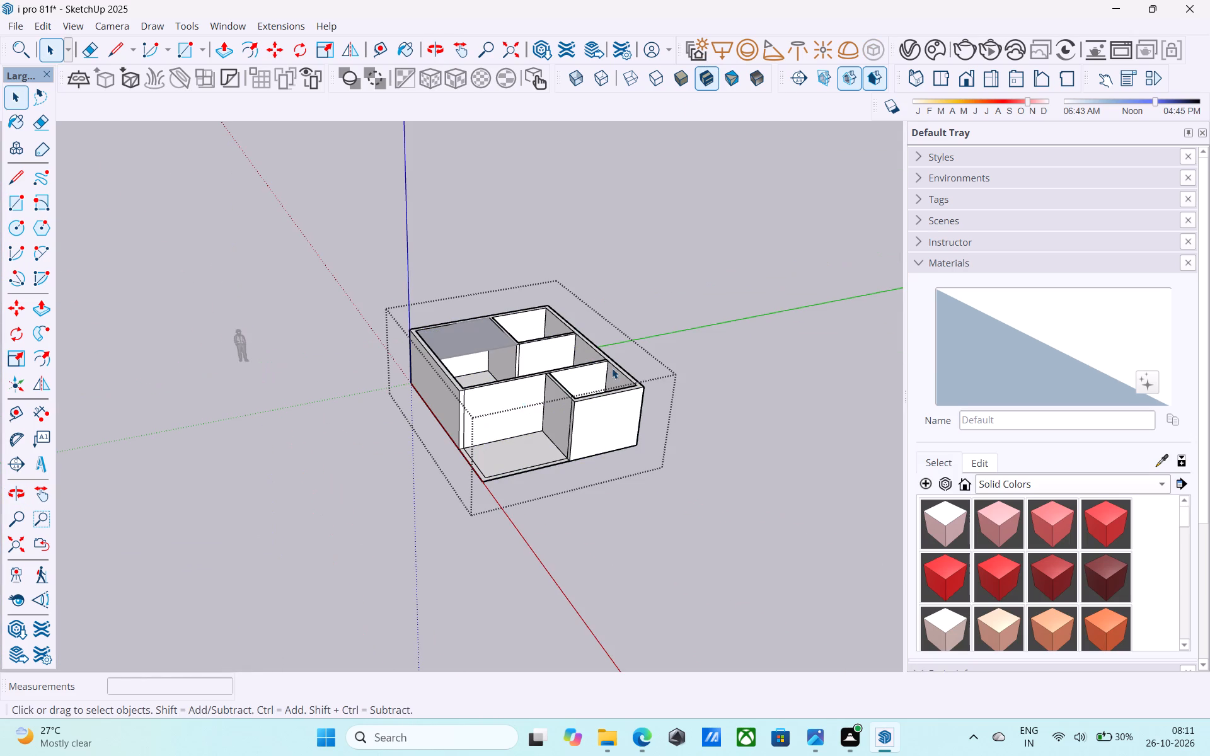
click(635, 341)
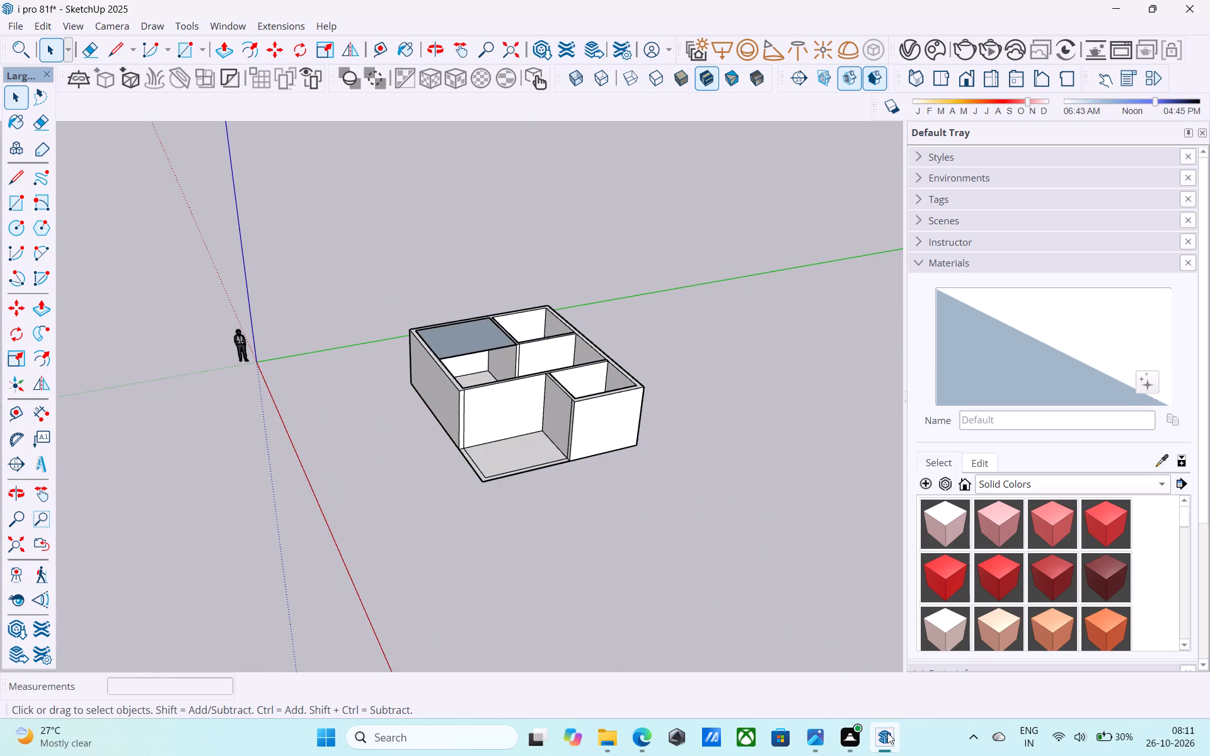
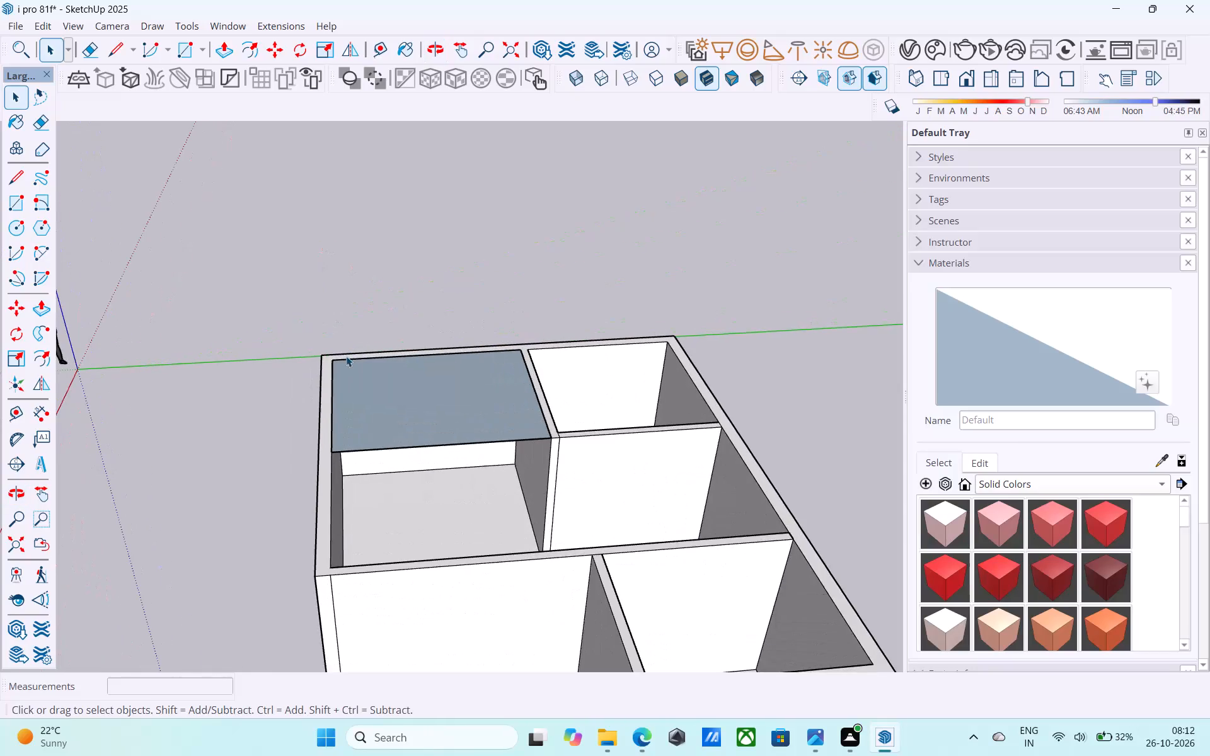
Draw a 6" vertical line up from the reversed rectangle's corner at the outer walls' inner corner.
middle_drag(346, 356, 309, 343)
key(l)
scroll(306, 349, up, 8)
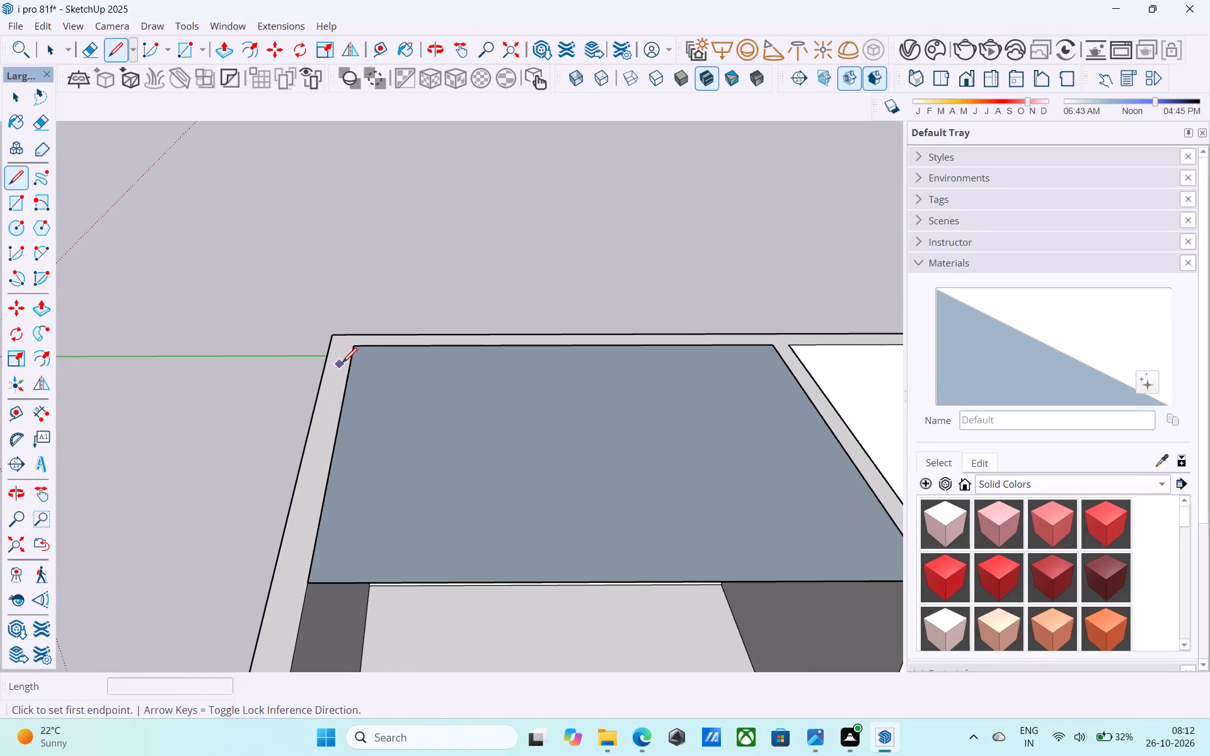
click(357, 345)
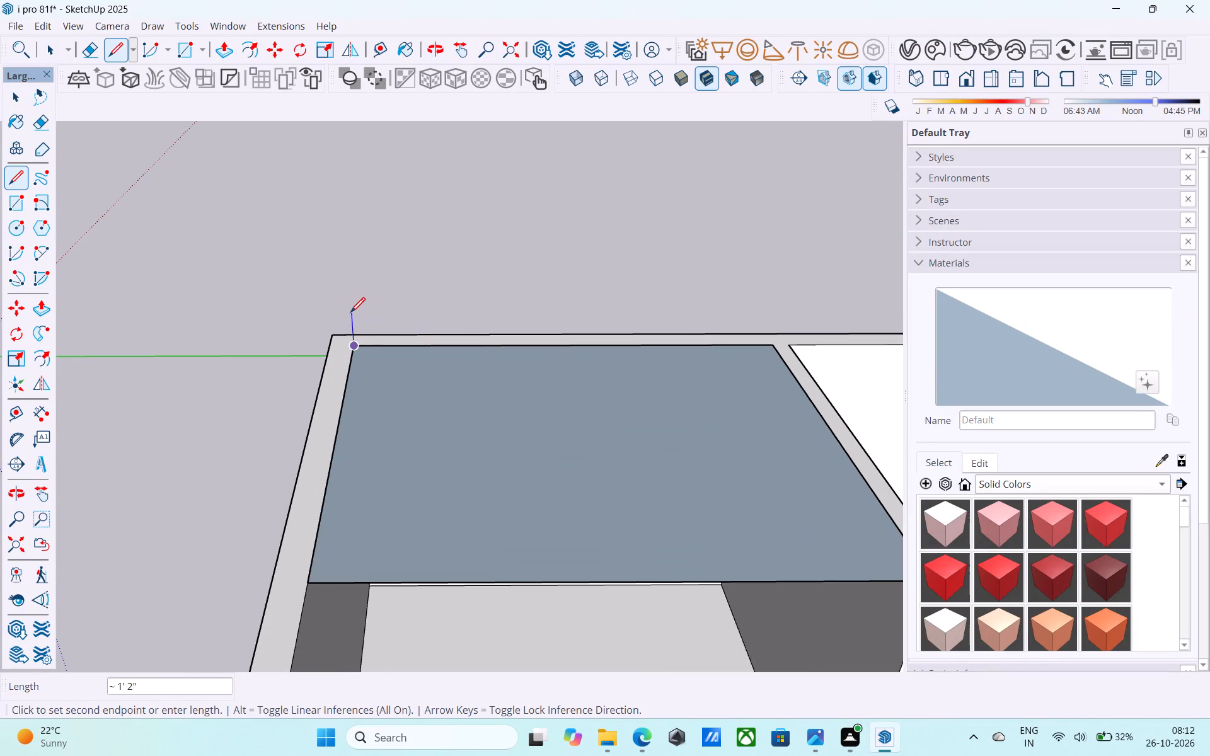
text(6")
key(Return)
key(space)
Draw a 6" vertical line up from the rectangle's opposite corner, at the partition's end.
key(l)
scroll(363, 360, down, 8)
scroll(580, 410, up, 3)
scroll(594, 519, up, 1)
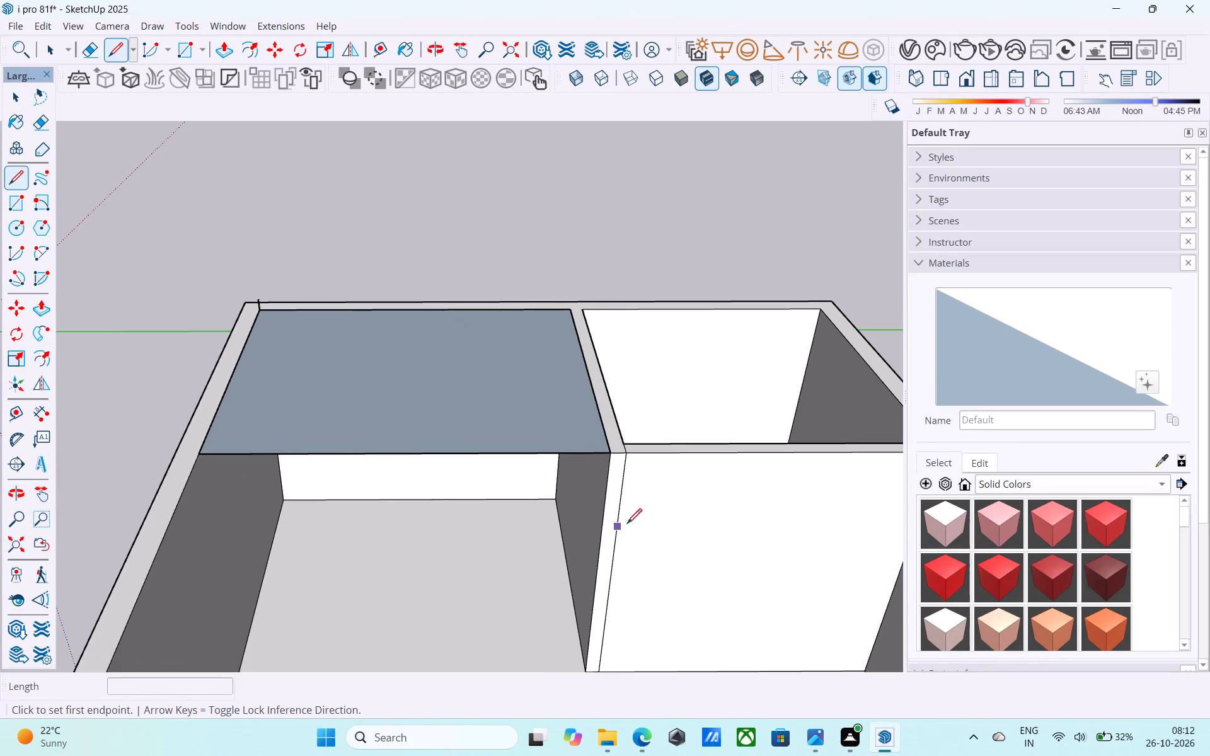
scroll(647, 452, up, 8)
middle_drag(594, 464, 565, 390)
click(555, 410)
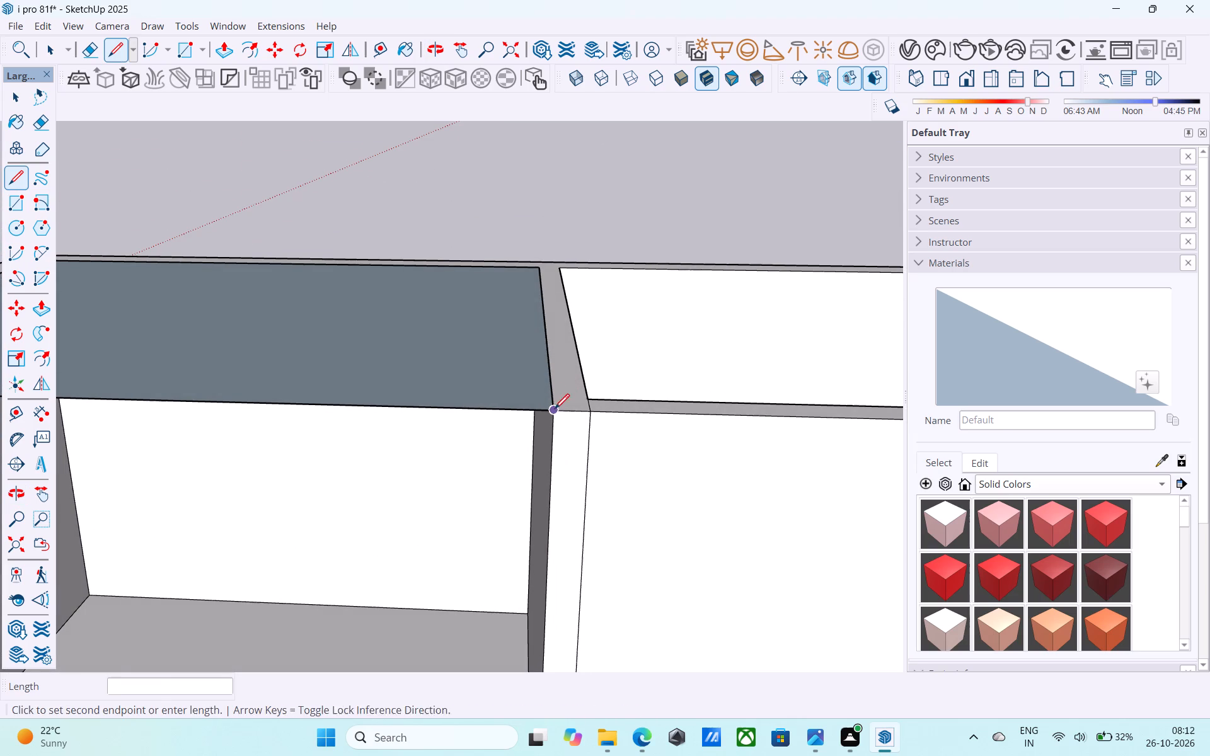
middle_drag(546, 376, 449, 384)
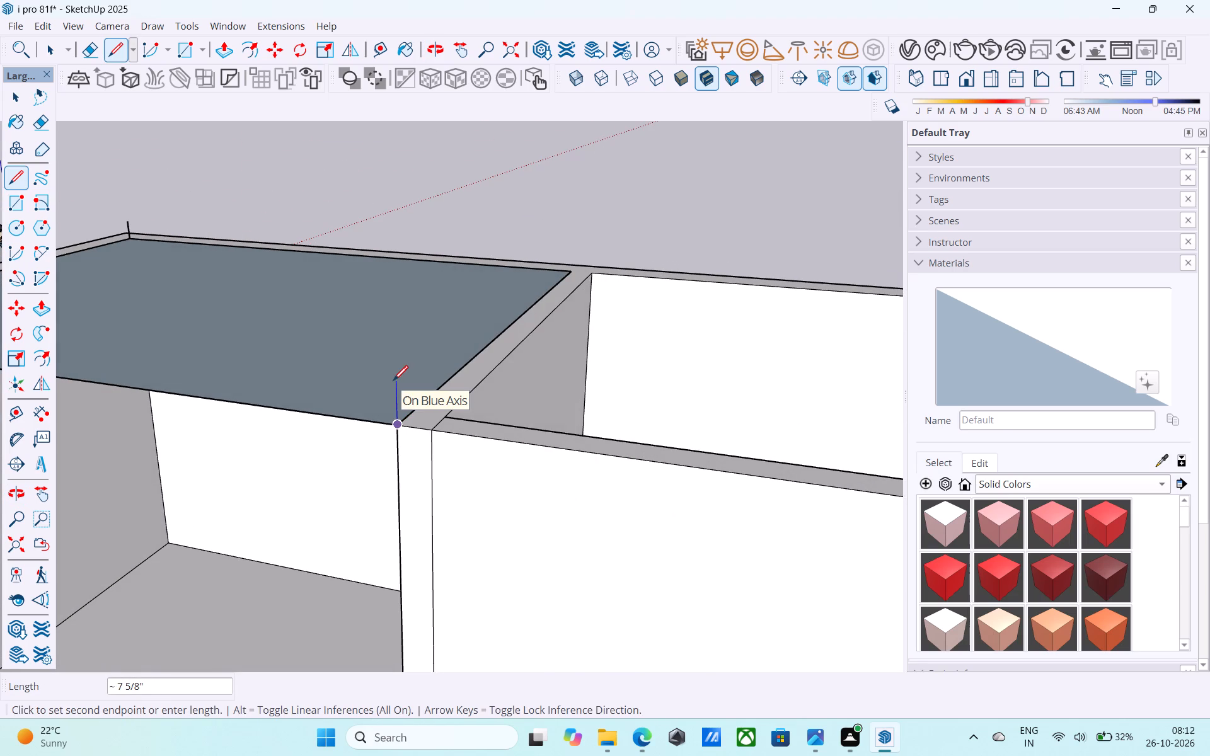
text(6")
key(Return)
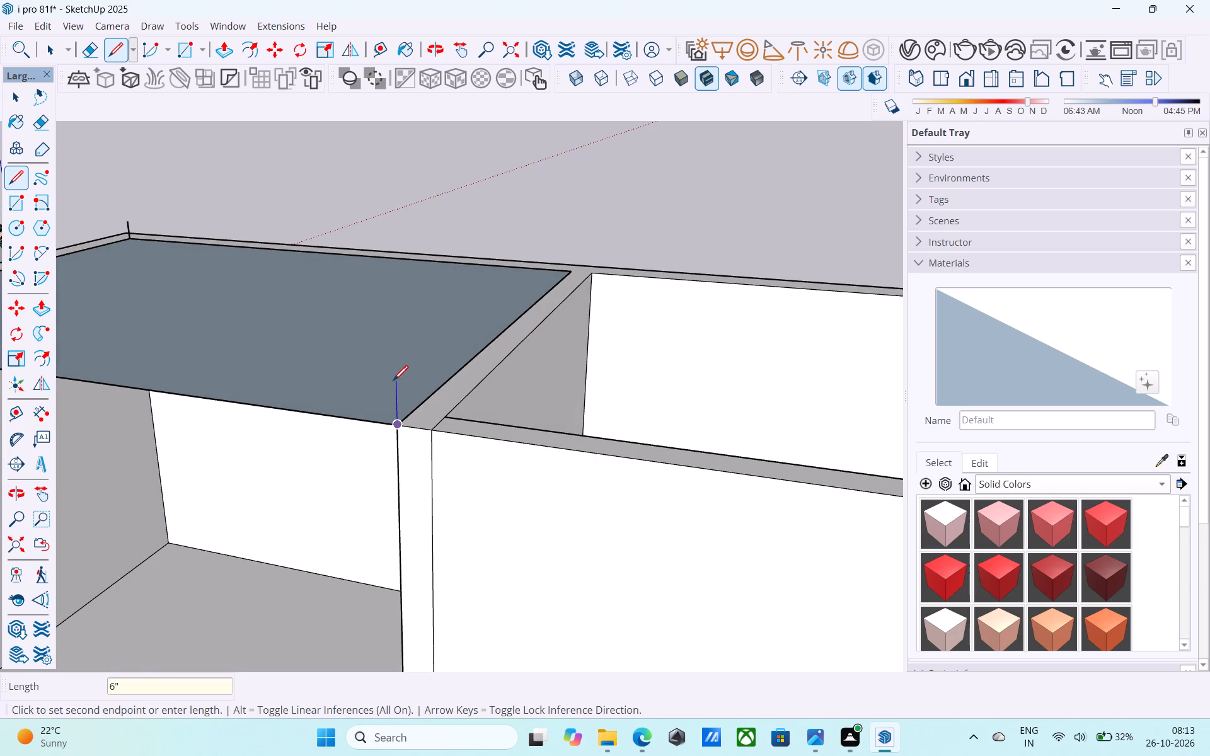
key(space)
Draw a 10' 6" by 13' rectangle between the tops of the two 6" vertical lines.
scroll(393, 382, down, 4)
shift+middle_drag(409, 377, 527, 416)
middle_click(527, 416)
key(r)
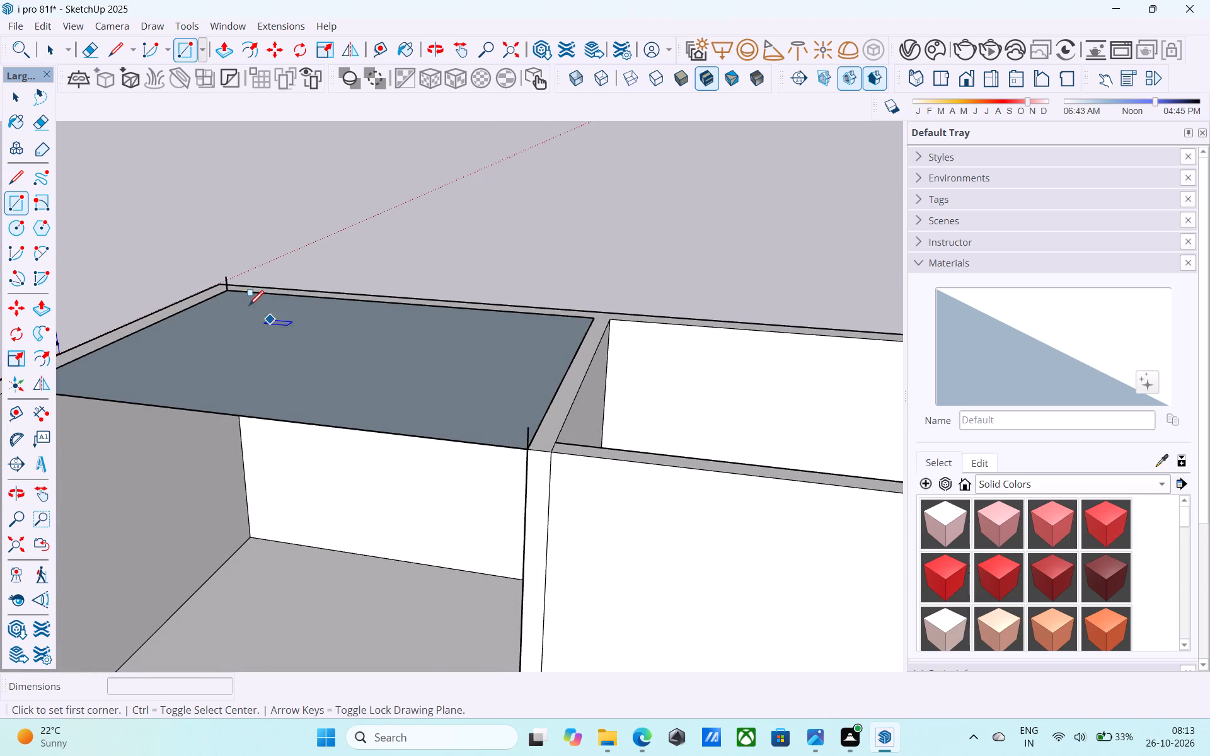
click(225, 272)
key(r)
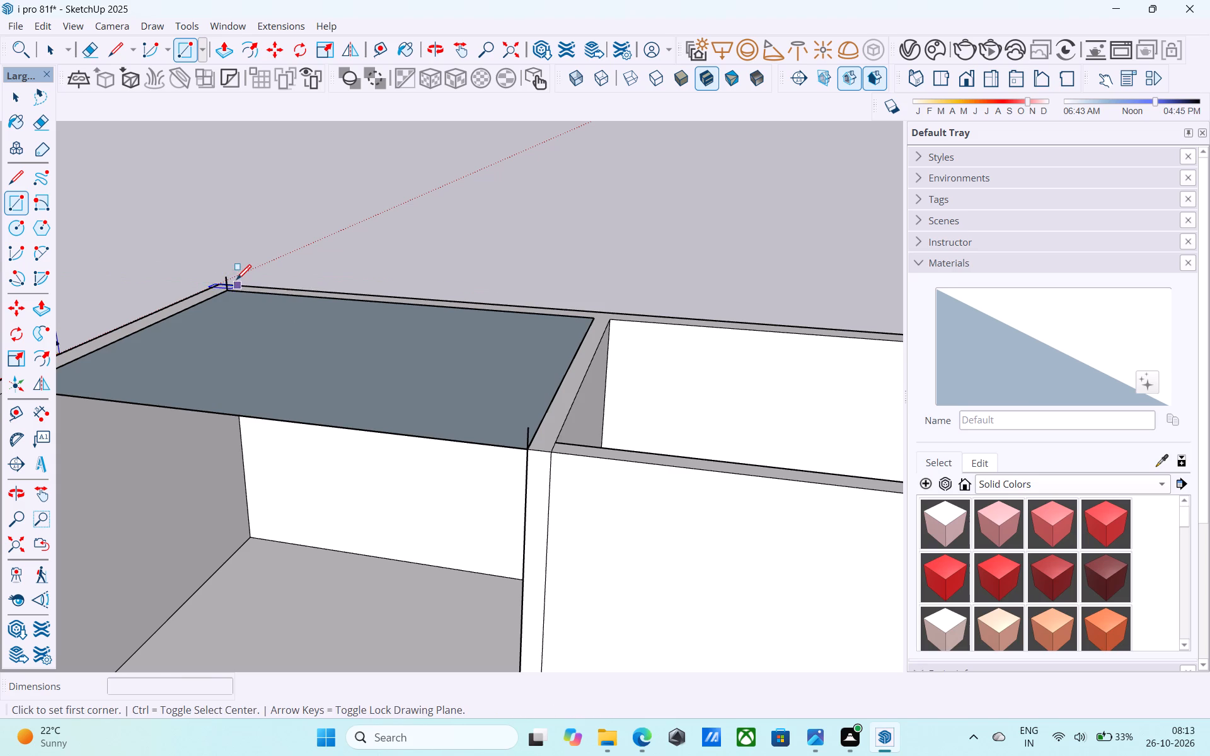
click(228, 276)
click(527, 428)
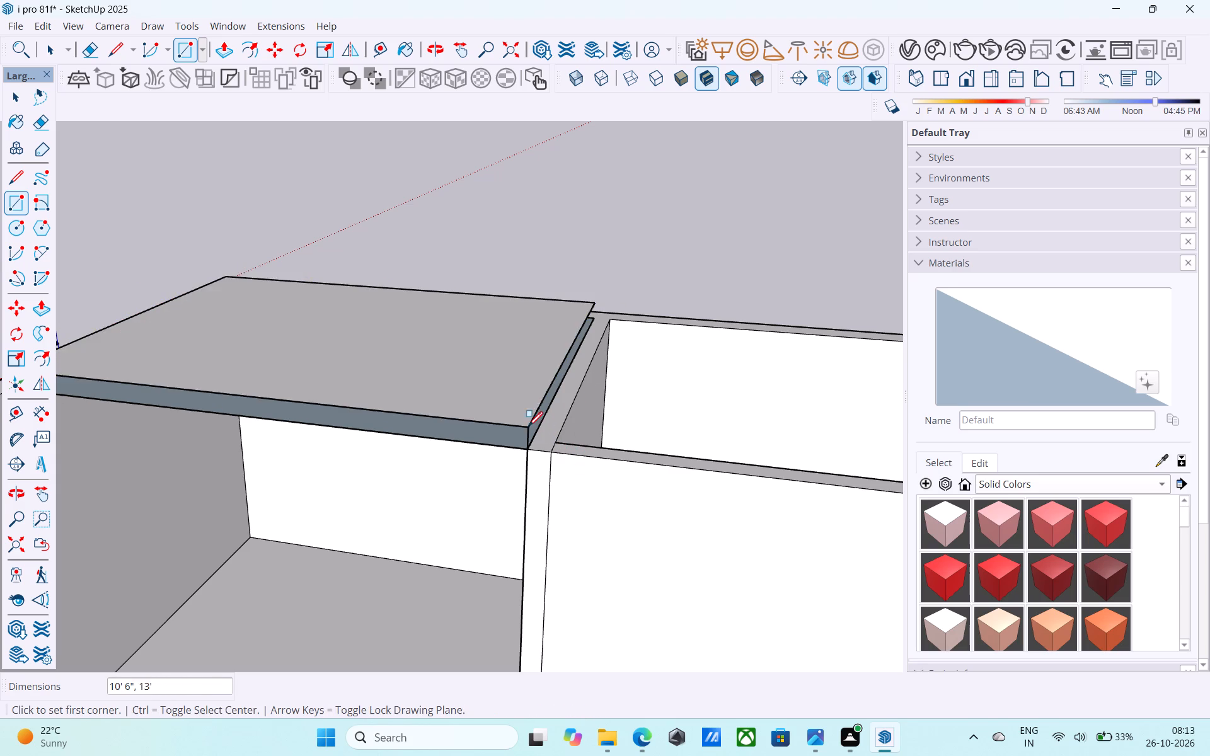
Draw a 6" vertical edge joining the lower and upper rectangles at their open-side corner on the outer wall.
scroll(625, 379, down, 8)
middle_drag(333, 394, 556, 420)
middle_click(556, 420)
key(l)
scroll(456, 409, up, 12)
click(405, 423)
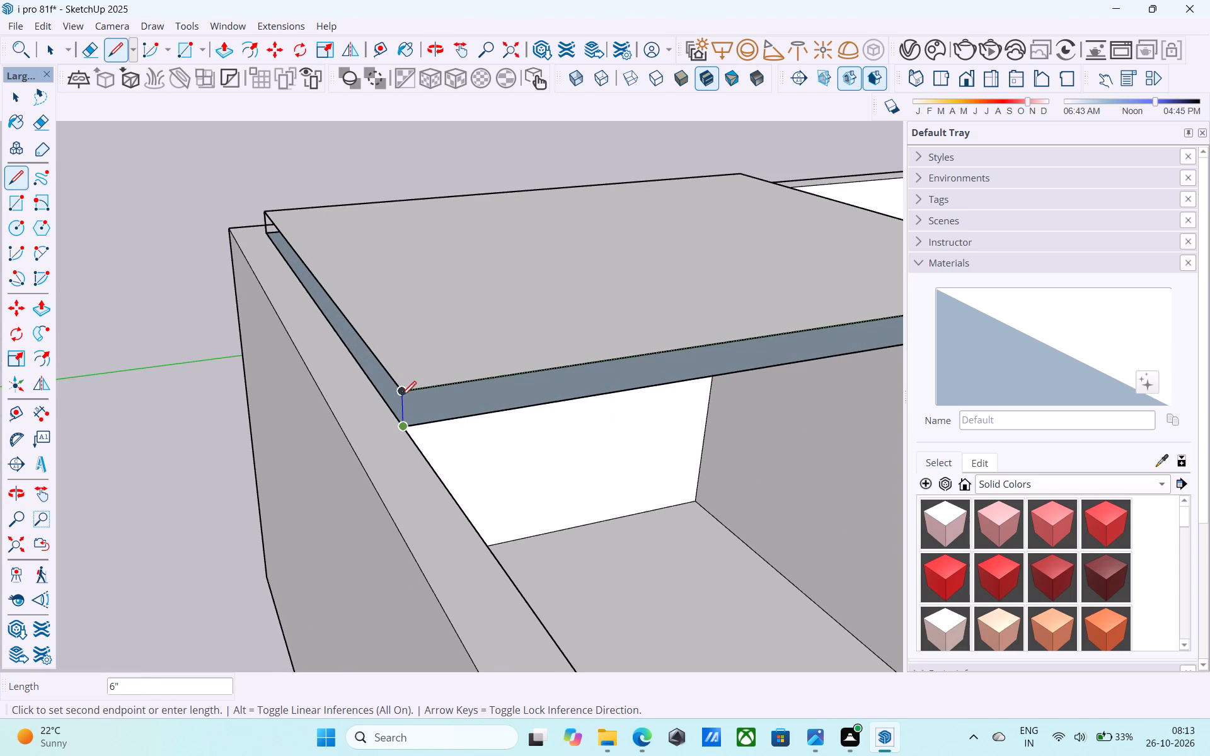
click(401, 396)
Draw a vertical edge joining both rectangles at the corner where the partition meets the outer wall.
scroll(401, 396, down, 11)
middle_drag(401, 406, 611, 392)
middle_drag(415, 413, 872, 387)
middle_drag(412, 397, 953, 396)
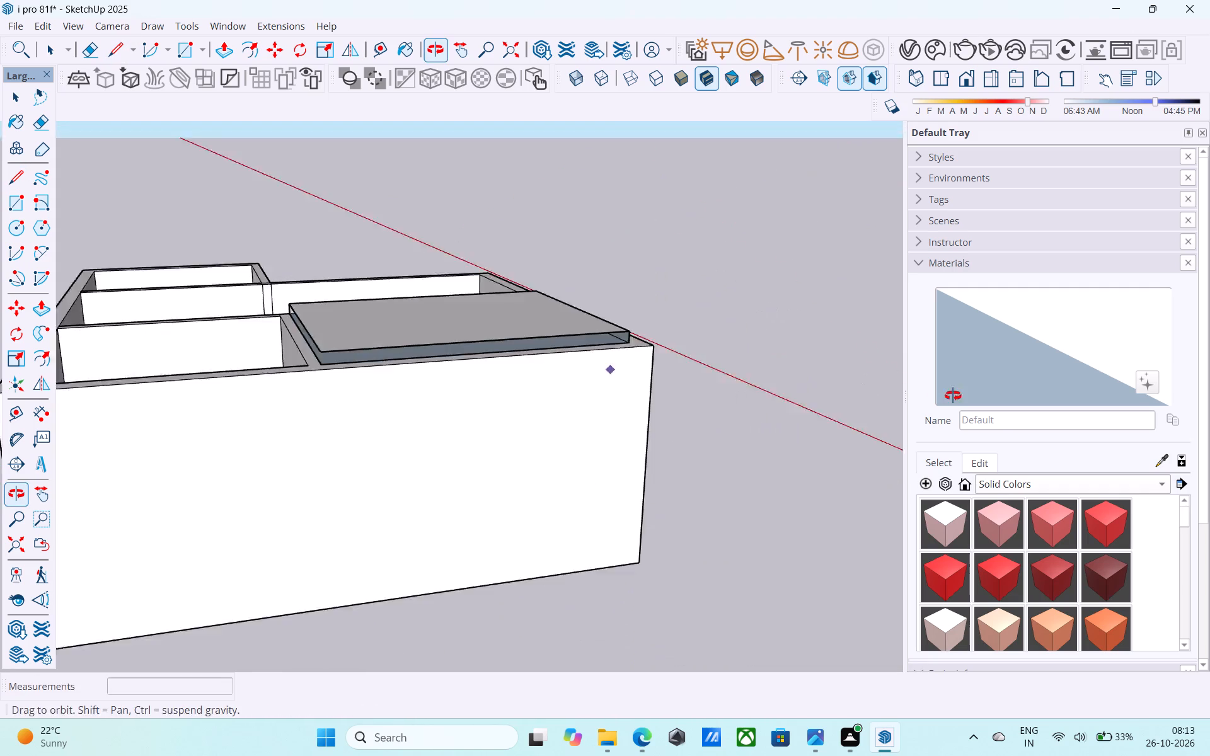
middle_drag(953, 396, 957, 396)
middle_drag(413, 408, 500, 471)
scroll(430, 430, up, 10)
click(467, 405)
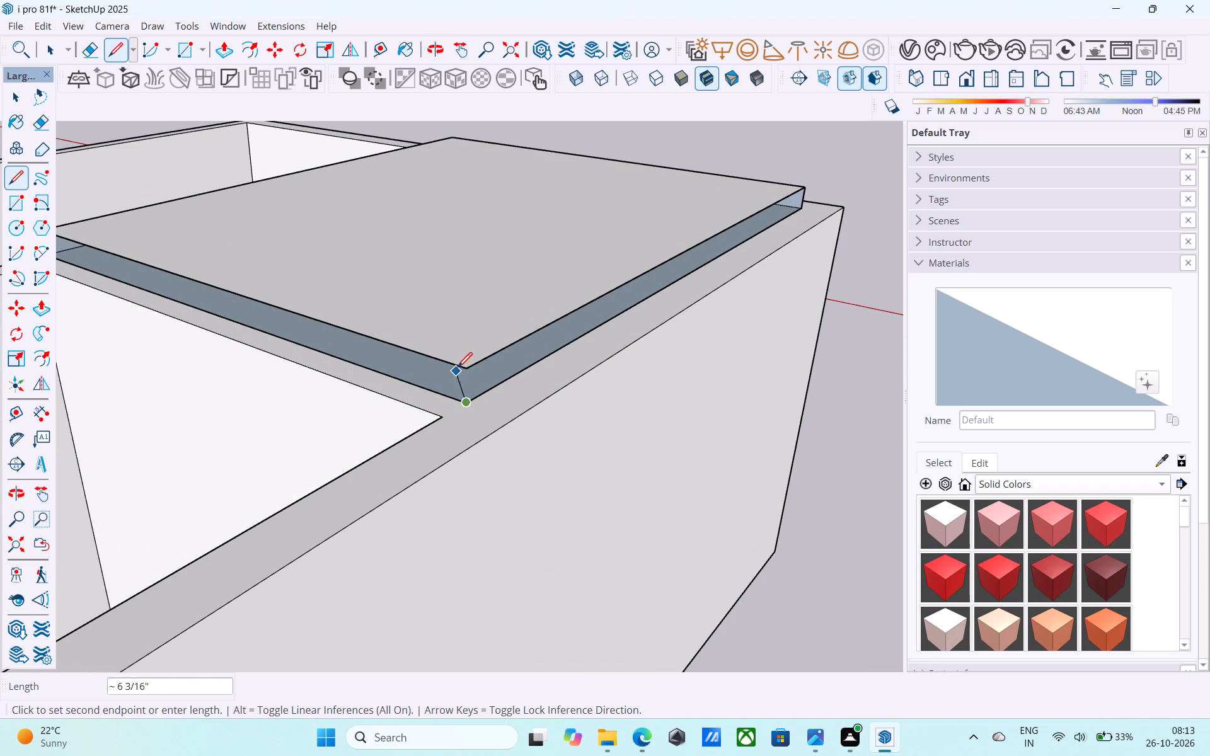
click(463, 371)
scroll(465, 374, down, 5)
Examine the 6" slab's sides from several angles, selecting its open-side face and the house group.
key(space)
scroll(466, 377, down, 2)
middle_drag(466, 377, 537, 372)
scroll(352, 364, down, 5)
middle_drag(338, 370, 617, 370)
middle_drag(301, 385, 562, 392)
scroll(444, 392, up, 7)
click(440, 349)
scroll(440, 348, down, 4)
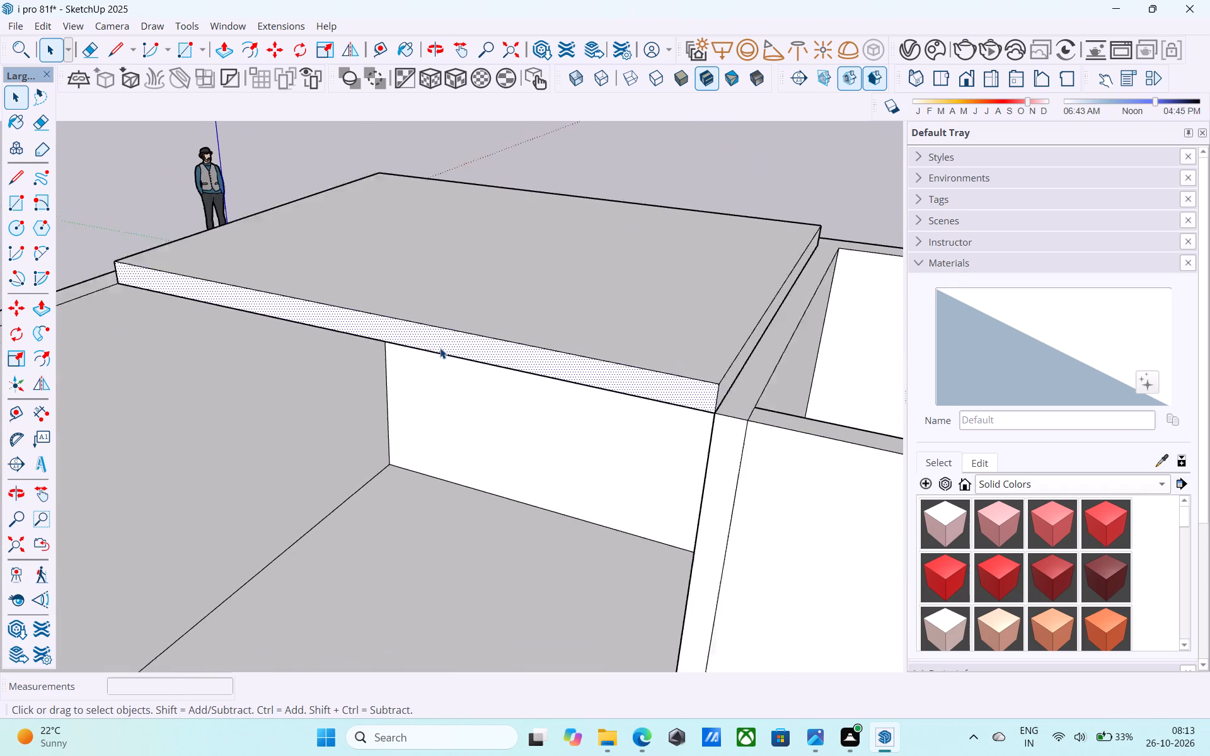
scroll(440, 348, down, 2)
click(215, 411)
scroll(233, 409, down, 6)
Undo the slab's vertical edges and upper rectangle, and the reversed rectangle drawn outside the house group.
key(ctrl+z)
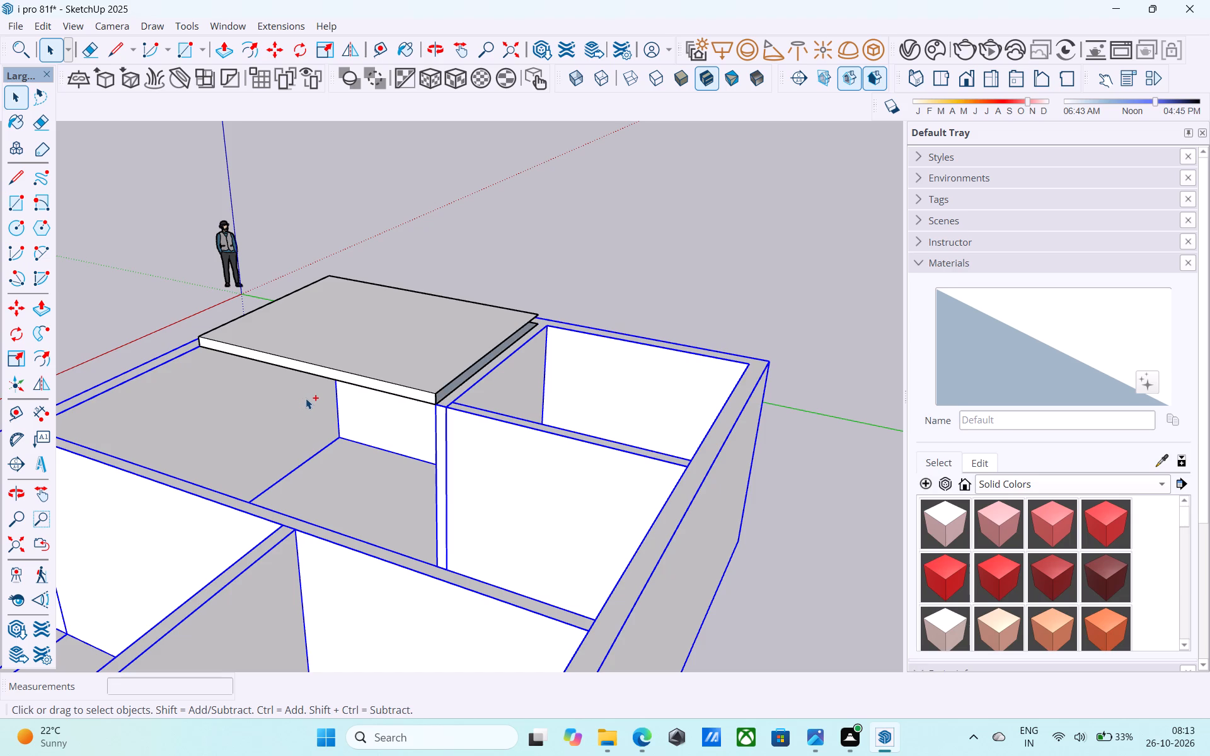
key(ctrl+z)
key(ctrl+z)
key(ctrl+z)
key(ctrl+z)
key(ctrl+z)
key(ctrl+z)
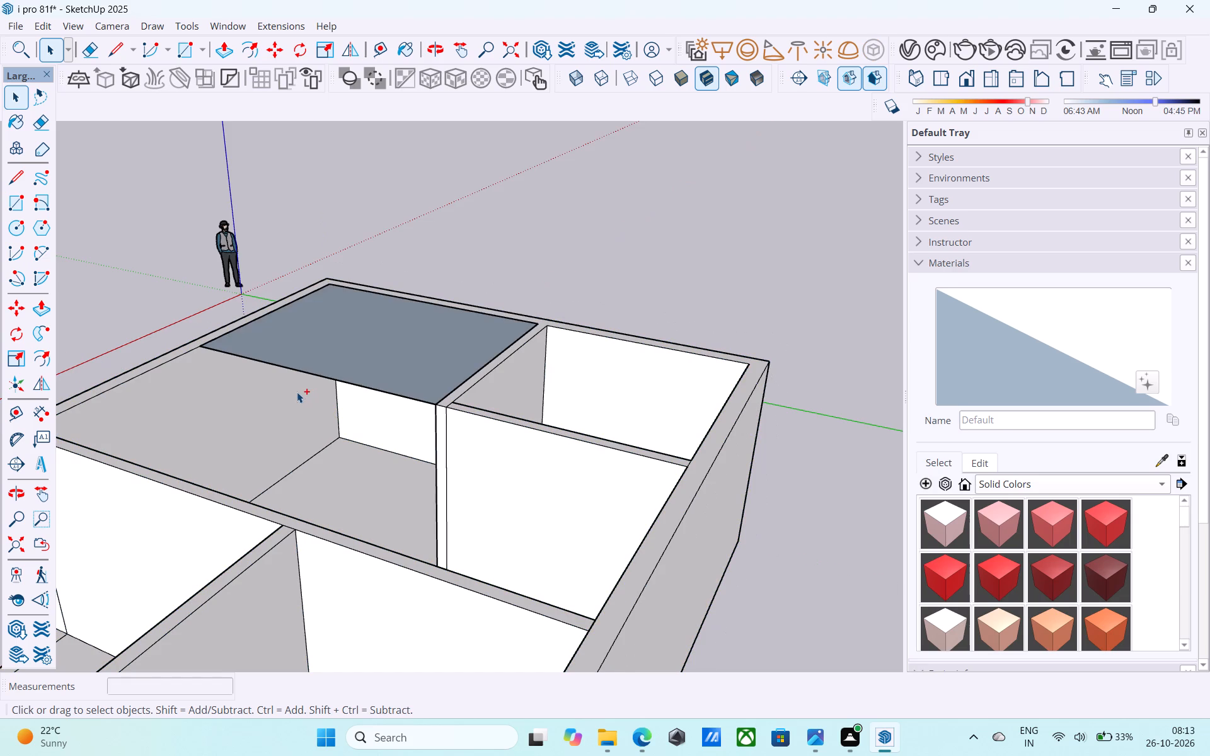
key(ctrl+z)
key(ctrl+z)
Inside the house group, draw a 13' by 10' 6" rectangle at wall-top level from the outer walls' inner corner to the partition's end corner.
double_click(280, 390)
middle_drag(280, 387, 284, 387)
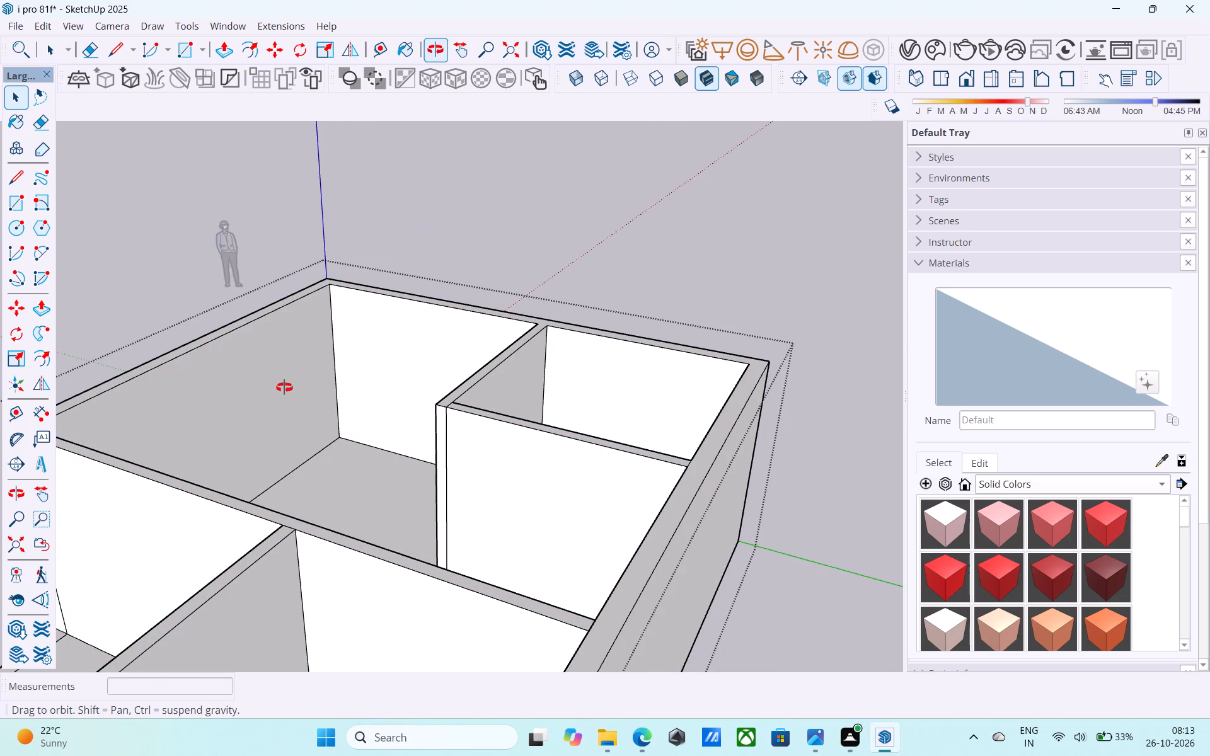
middle_drag(284, 387, 333, 391)
key(t)
key(r)
click(360, 292)
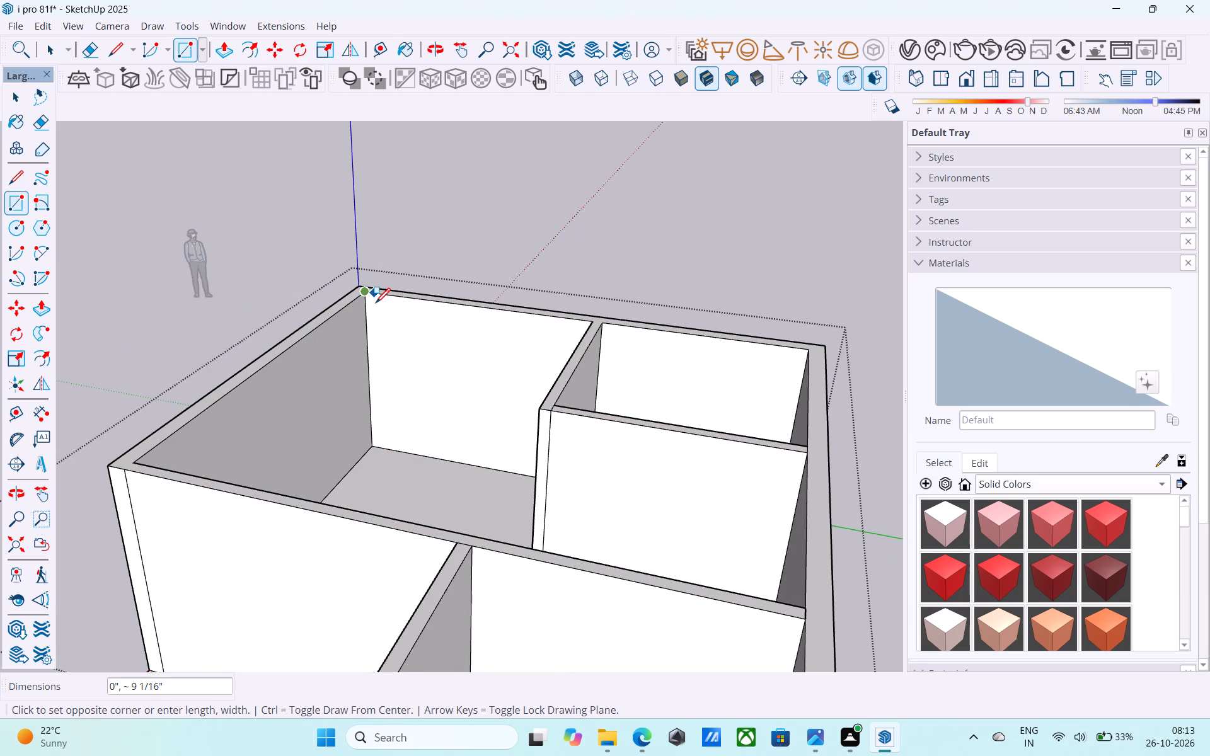
click(539, 413)
Reverse the new rectangular face beside the partition within the house group.
middle_drag(474, 350, 499, 410)
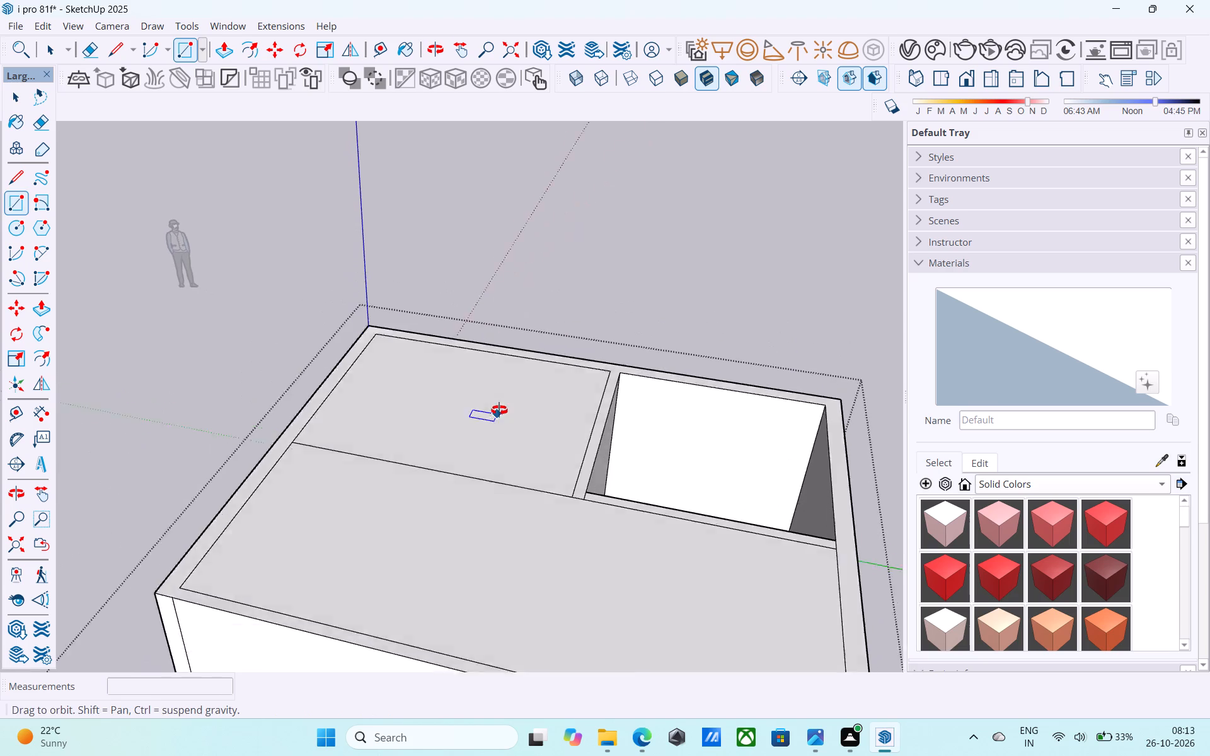
middle_drag(499, 410, 501, 416)
key(space)
click(501, 416)
right_click(501, 416)
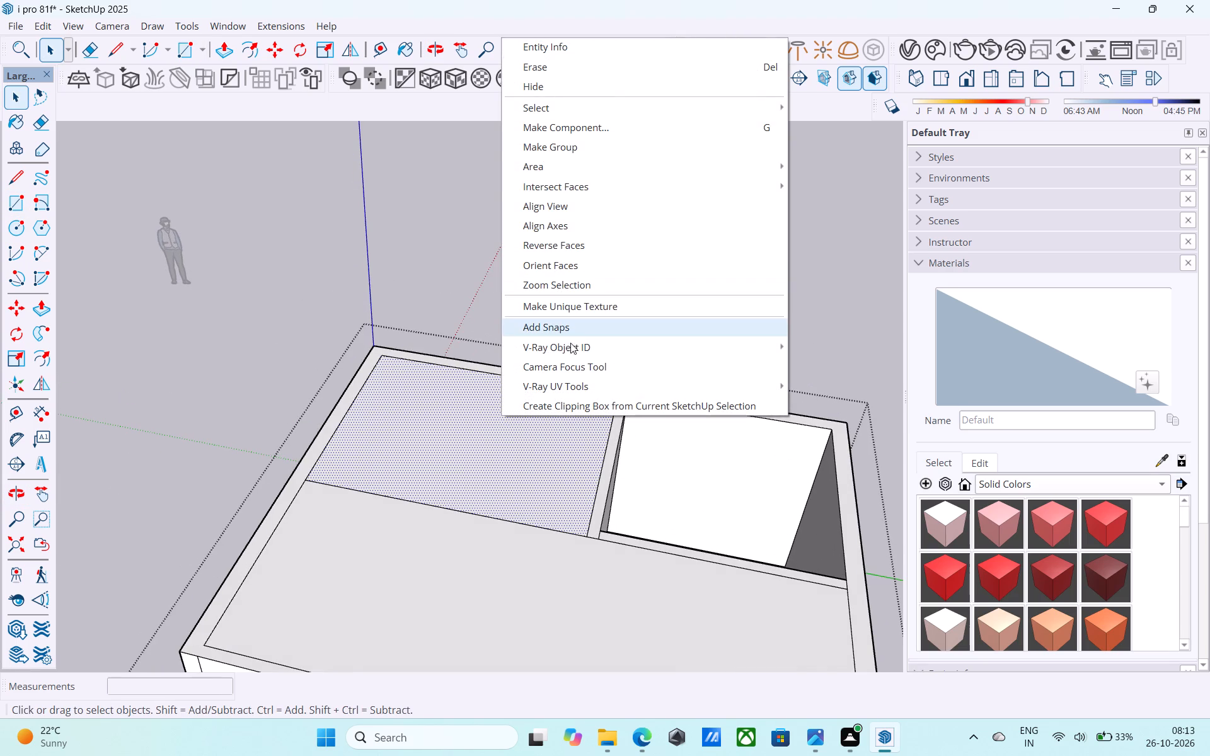
click(572, 251)
Draw a 6" vertical line up from the reversed face's corner at the outer walls' inner corner.
scroll(481, 271, down, 5)
middle_drag(463, 362, 446, 350)
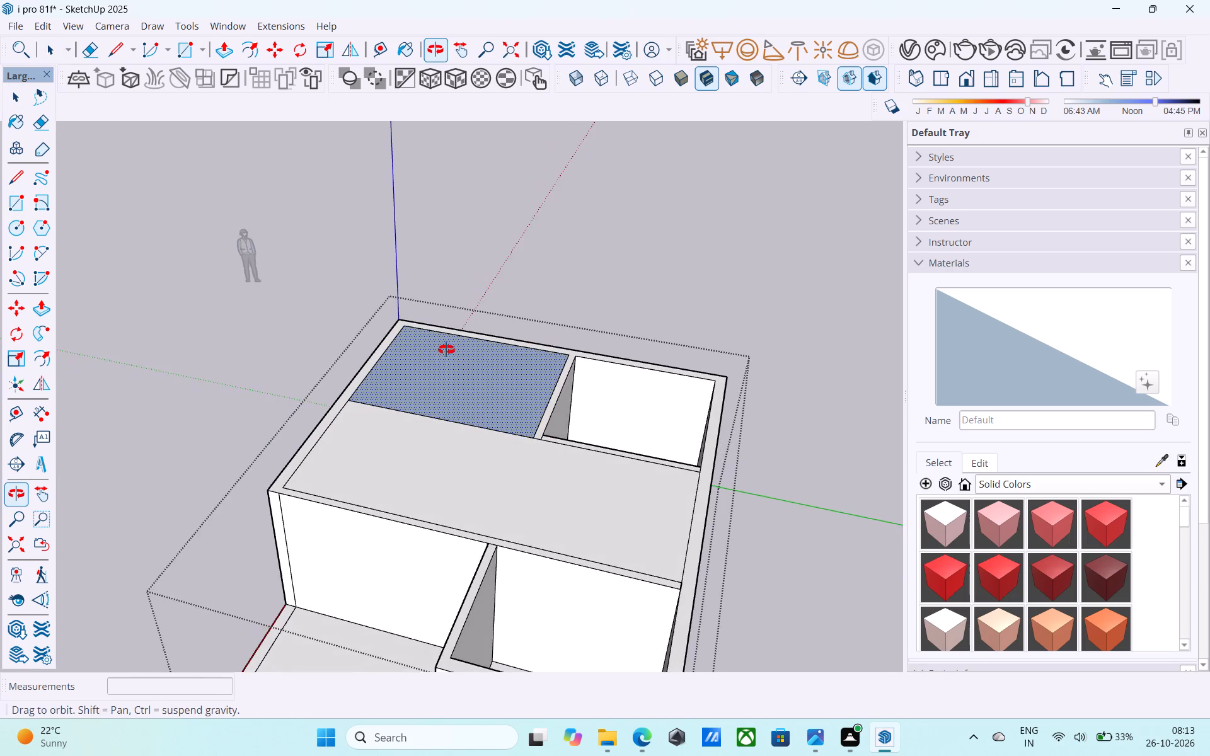
middle_drag(446, 350, 445, 350)
key(l)
scroll(423, 322, up, 10)
click(392, 324)
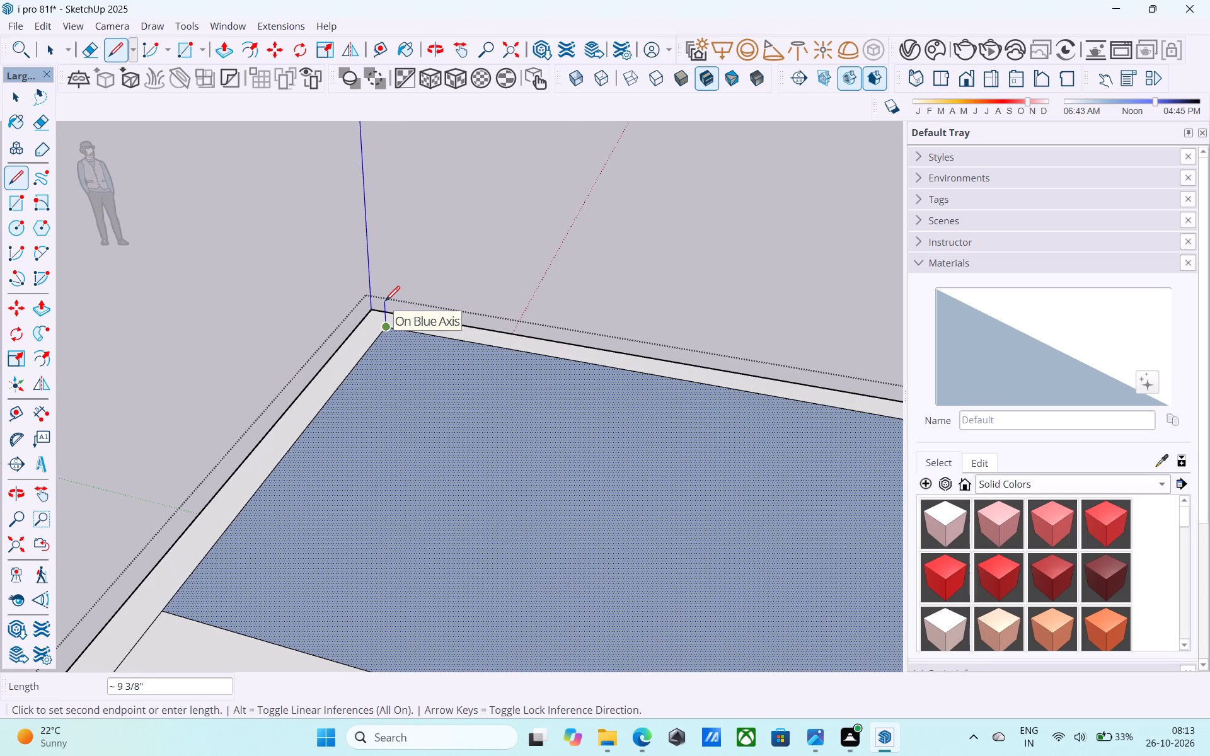
text(6")
key(Return)
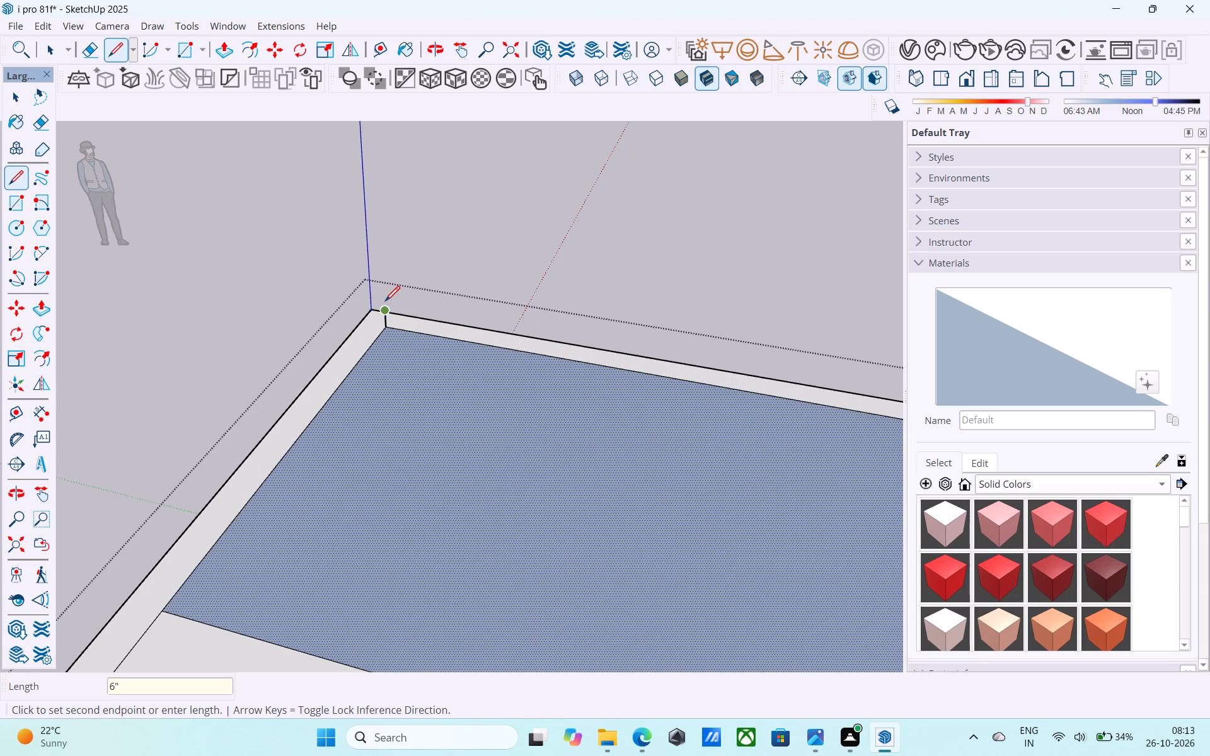
key(space)
Draw a 6" vertical line up from the reversed face's opposite corner, at the partition's end.
key(l)
scroll(384, 302, down, 7)
scroll(679, 576, up, 5)
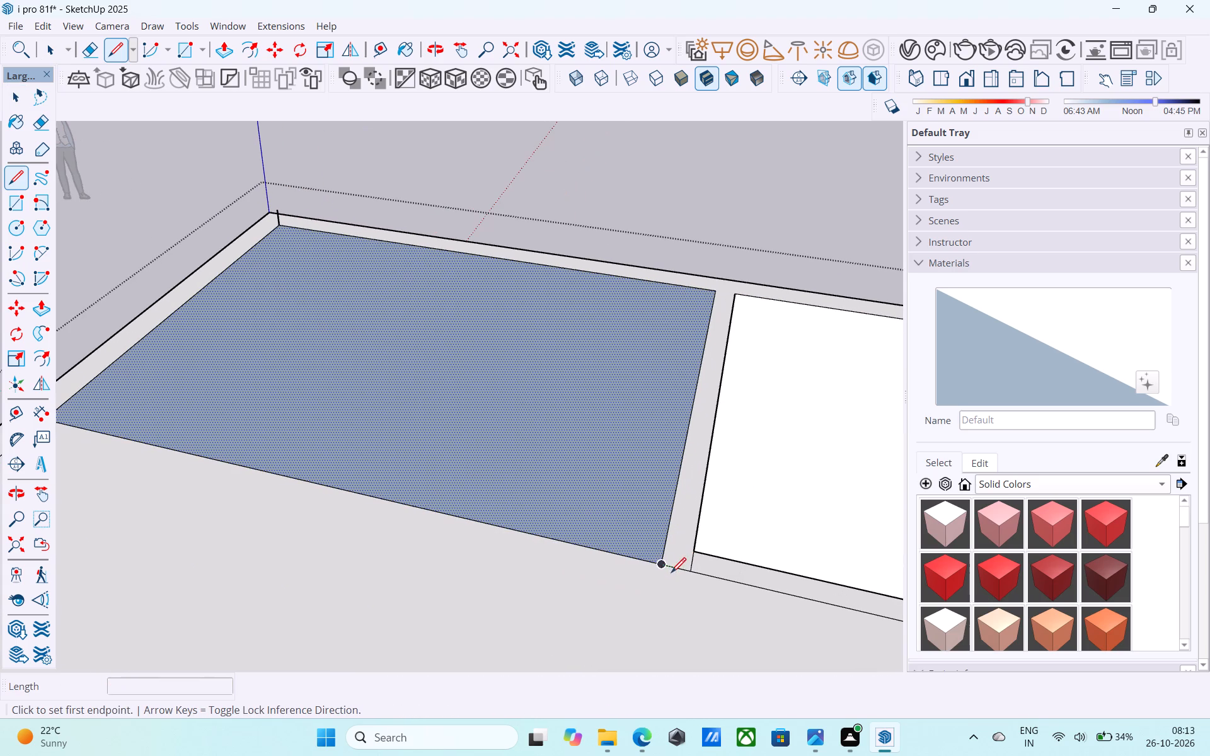
click(665, 568)
middle_drag(658, 543, 468, 424)
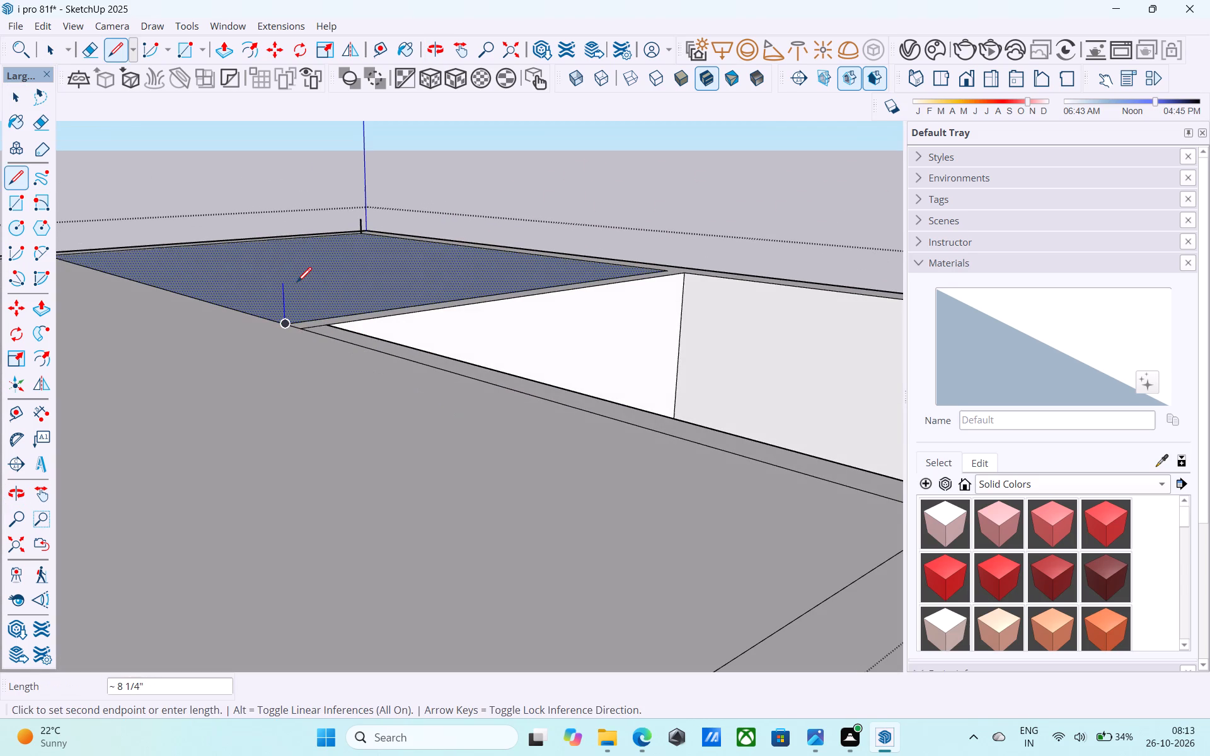
text(6")
key(Return)
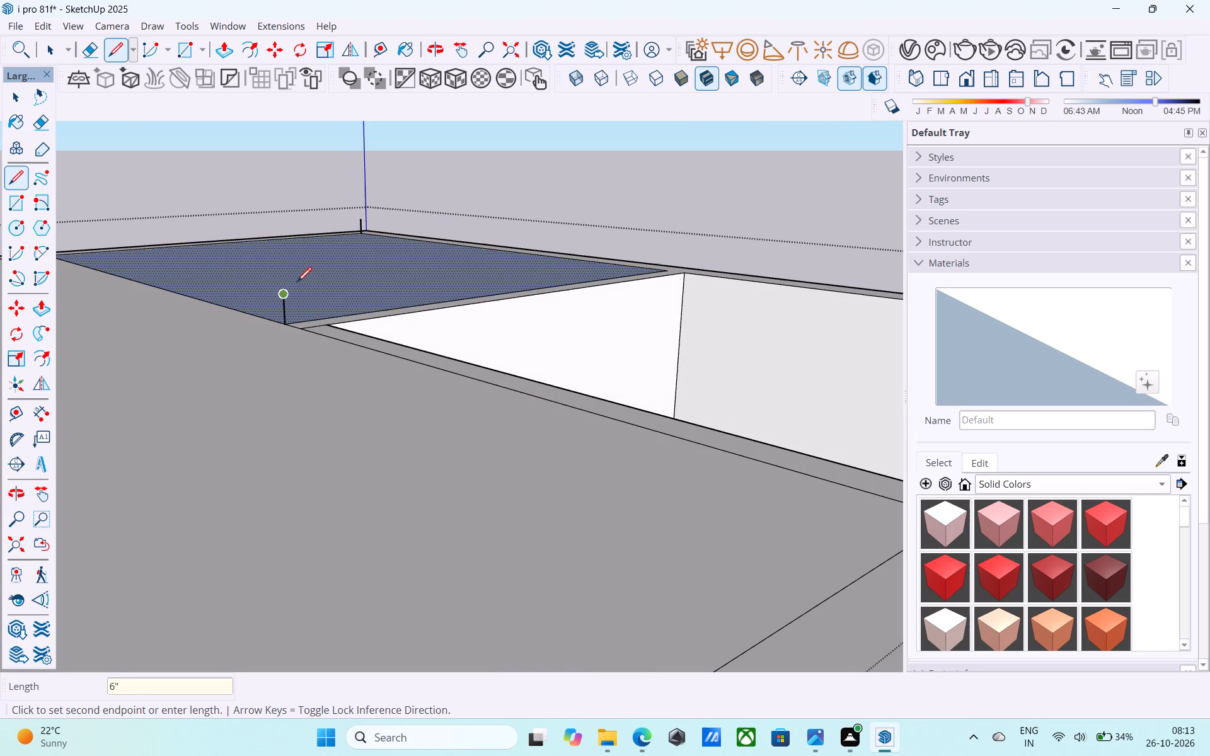
key(space)
Draw a rectangle between the tops of the two 6" lines, directly above the reversed face.
text(r)
scroll(296, 283, up, 1)
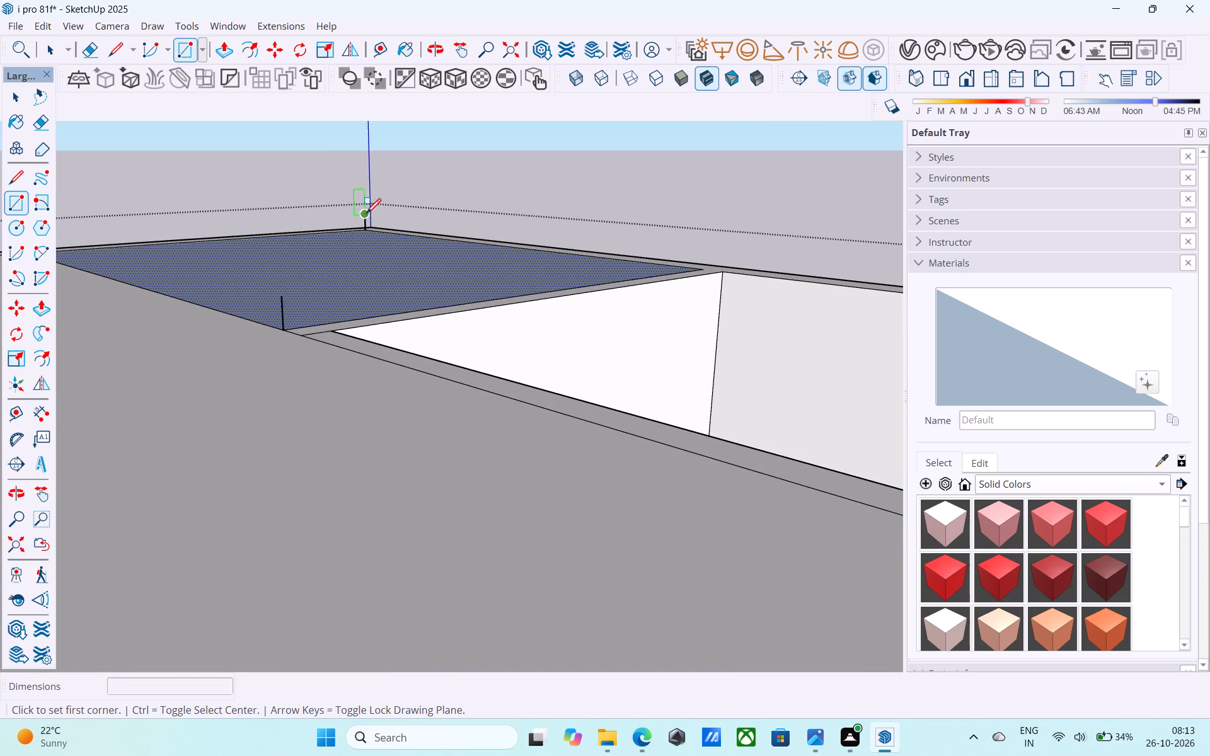
click(366, 214)
click(277, 295)
Draw a vertical edge joining the lower and upper rectangles at their corner on the outer wall, away from the walls' inner corner.
scroll(277, 295, down, 4)
middle_drag(306, 295, 507, 297)
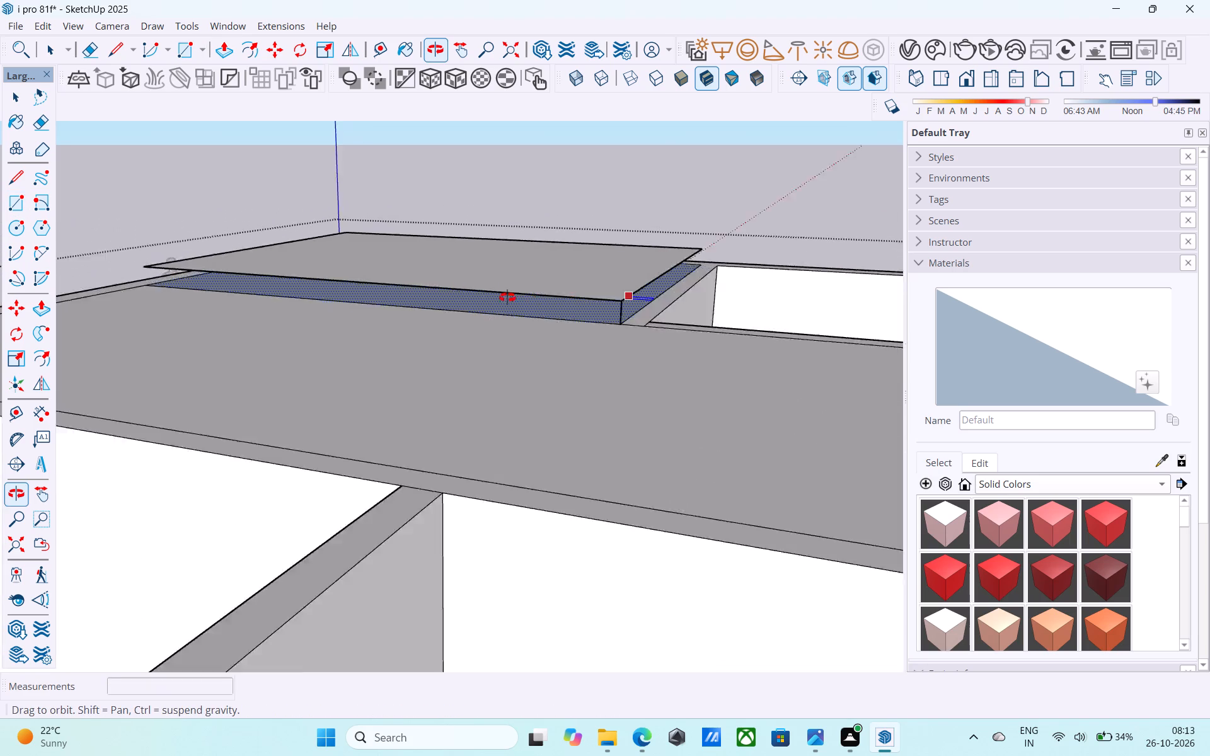
middle_drag(507, 297, 665, 343)
key(l)
scroll(389, 389, up, 5)
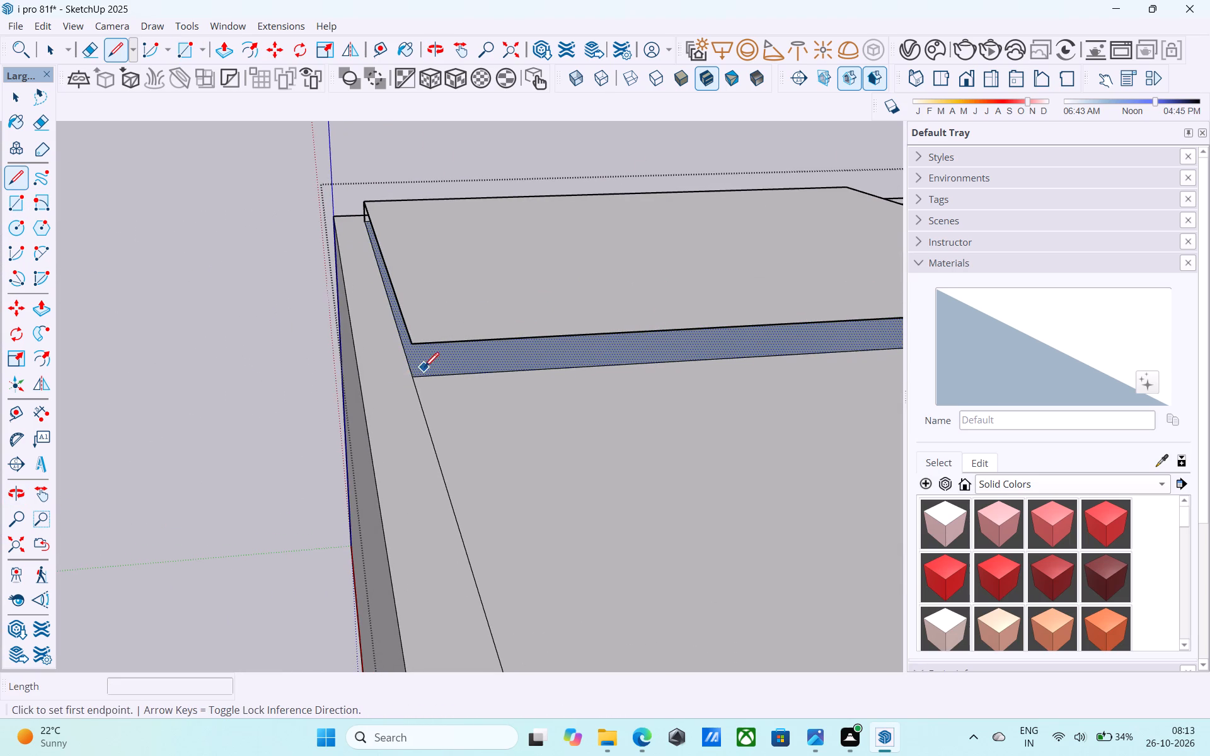
click(412, 377)
click(415, 342)
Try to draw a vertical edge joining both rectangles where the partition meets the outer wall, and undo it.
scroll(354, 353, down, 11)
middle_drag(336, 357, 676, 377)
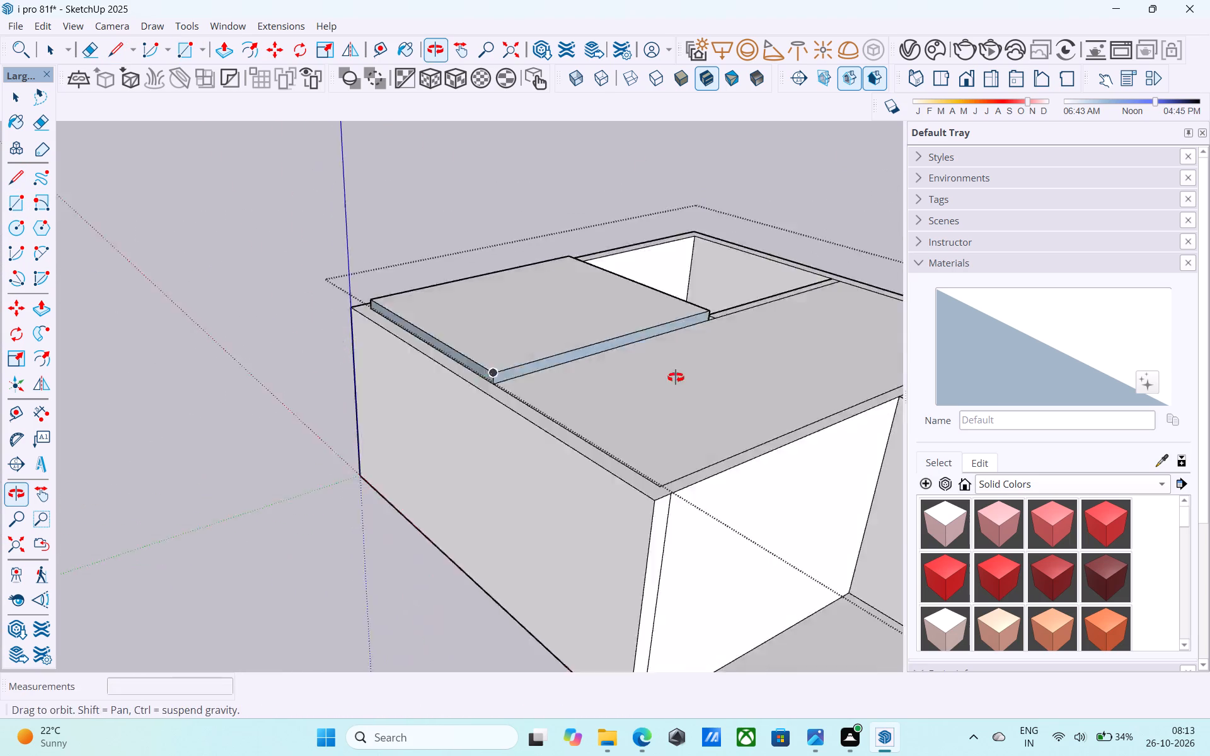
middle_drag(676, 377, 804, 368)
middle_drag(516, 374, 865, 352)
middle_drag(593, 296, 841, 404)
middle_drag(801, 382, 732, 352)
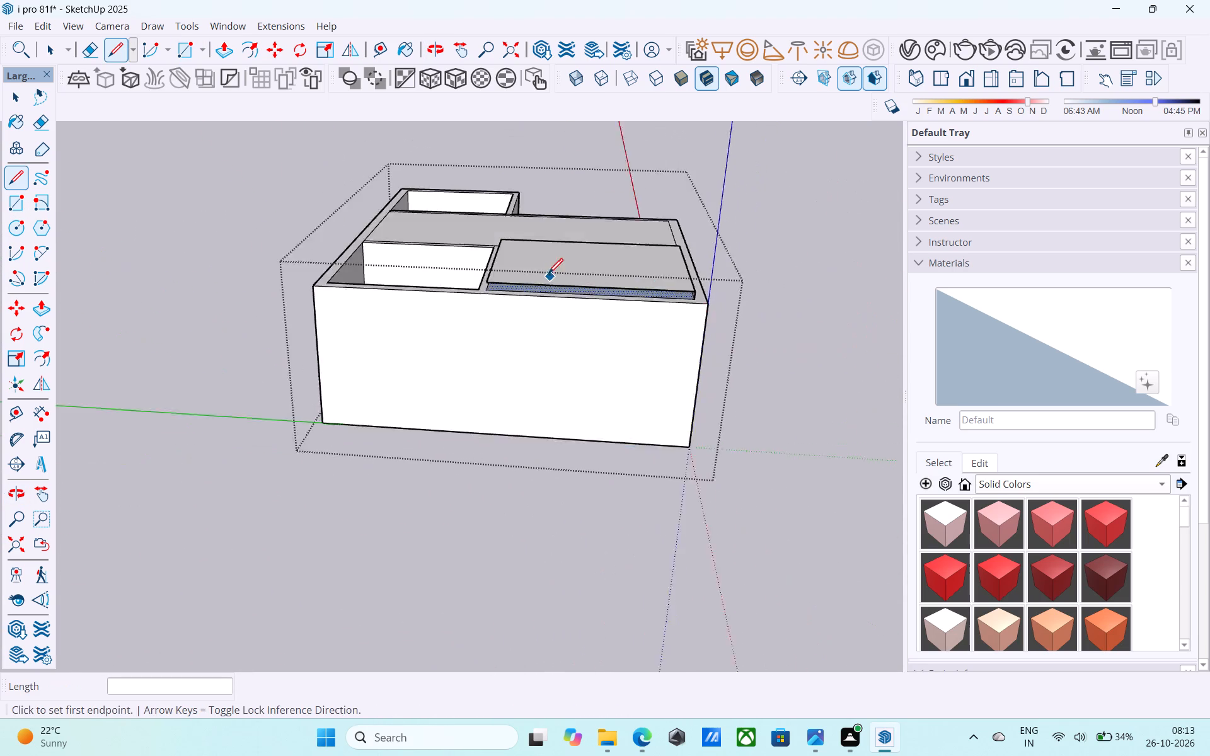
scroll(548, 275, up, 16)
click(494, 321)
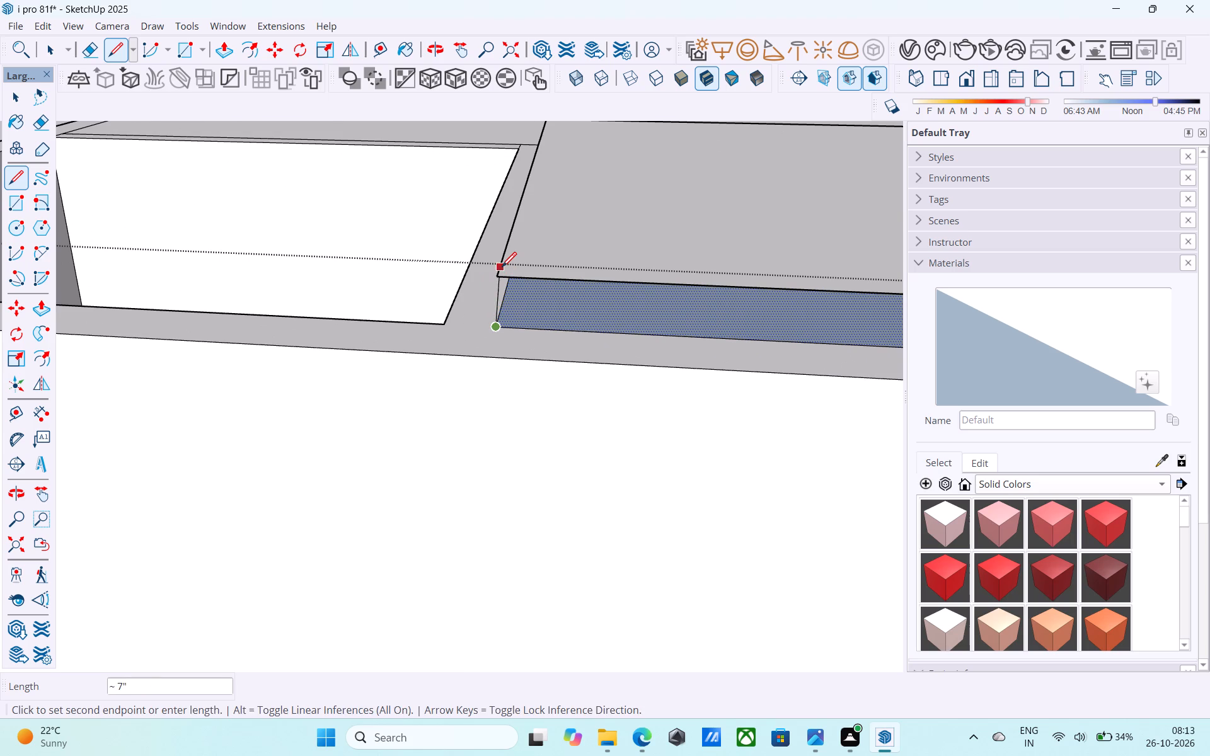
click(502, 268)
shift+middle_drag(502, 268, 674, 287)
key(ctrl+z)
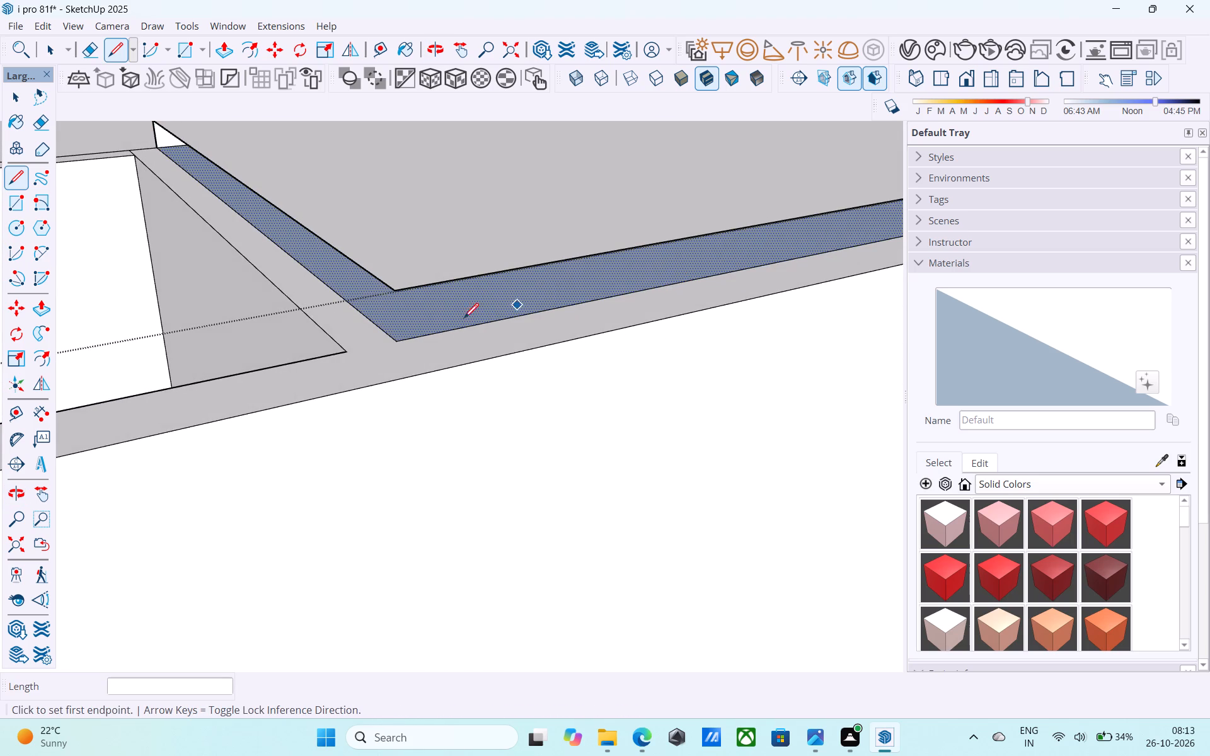
Draw a 6" vertical edge joining both rectangles' corners where the partition meets the outer wall.
click(403, 342)
click(397, 289)
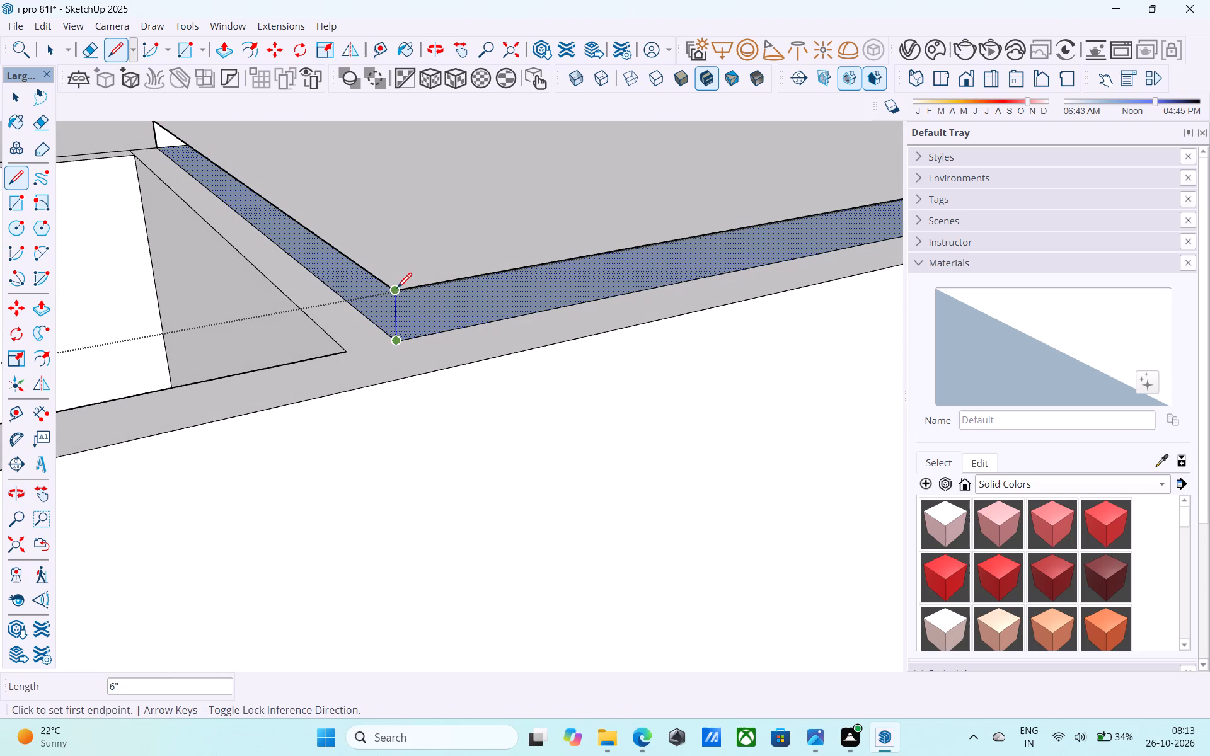
Reverse the slab's two blue side faces that meet at the corner above the outer walls.
scroll(376, 279, down, 6)
key(space)
scroll(382, 292, up, 5)
click(382, 292)
right_click(382, 292)
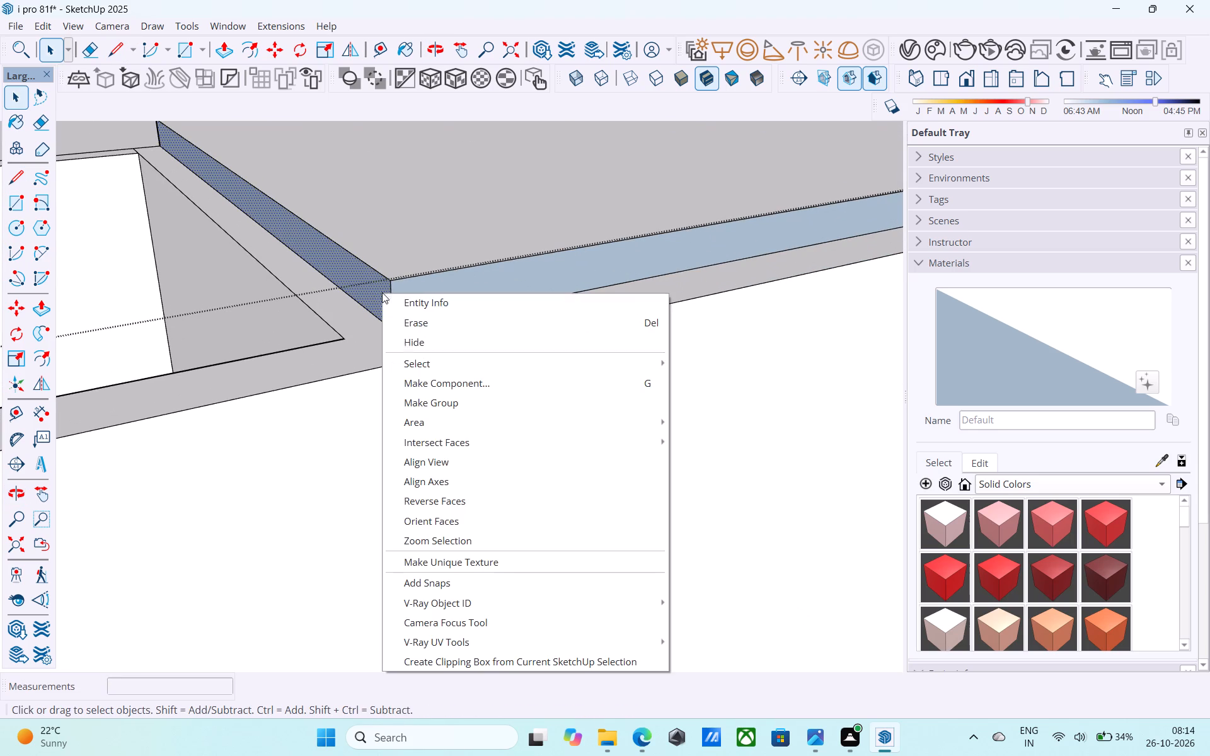
click(471, 500)
click(439, 287)
right_click(439, 287)
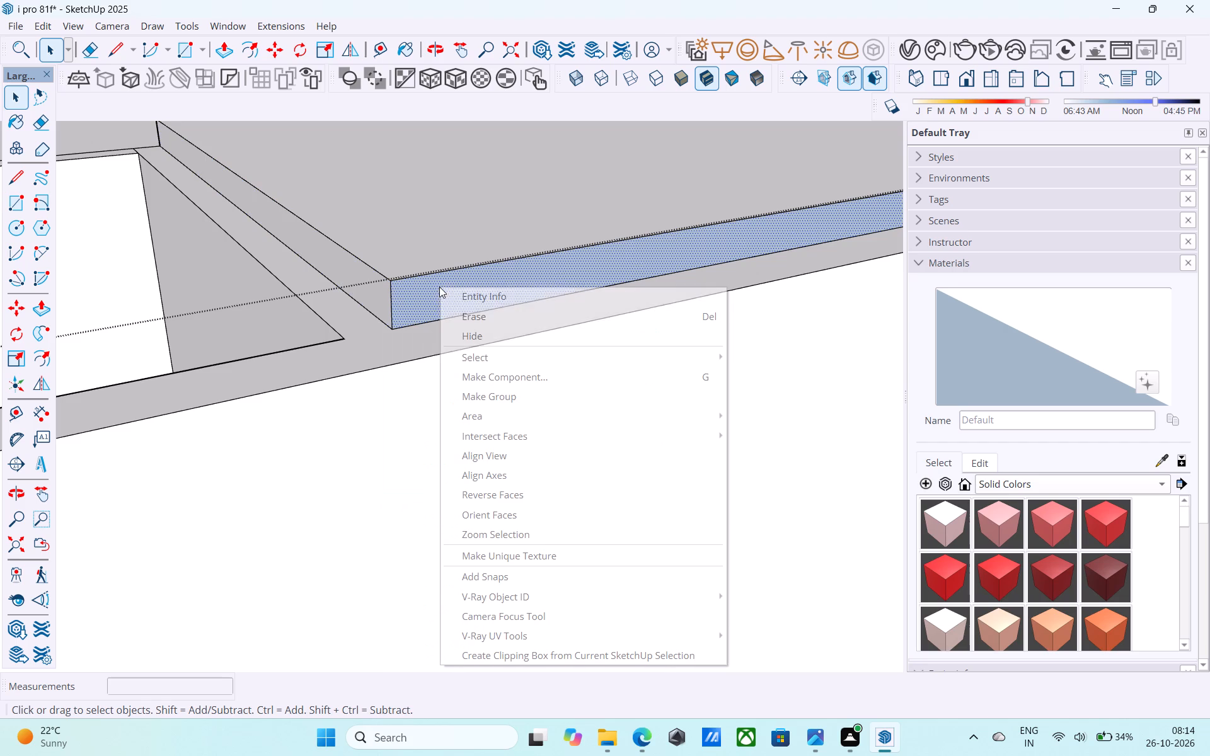
click(512, 500)
Reverse the two remaining blue side faces on the slab's opposite sides.
scroll(431, 402, down, 14)
middle_drag(505, 340, 195, 338)
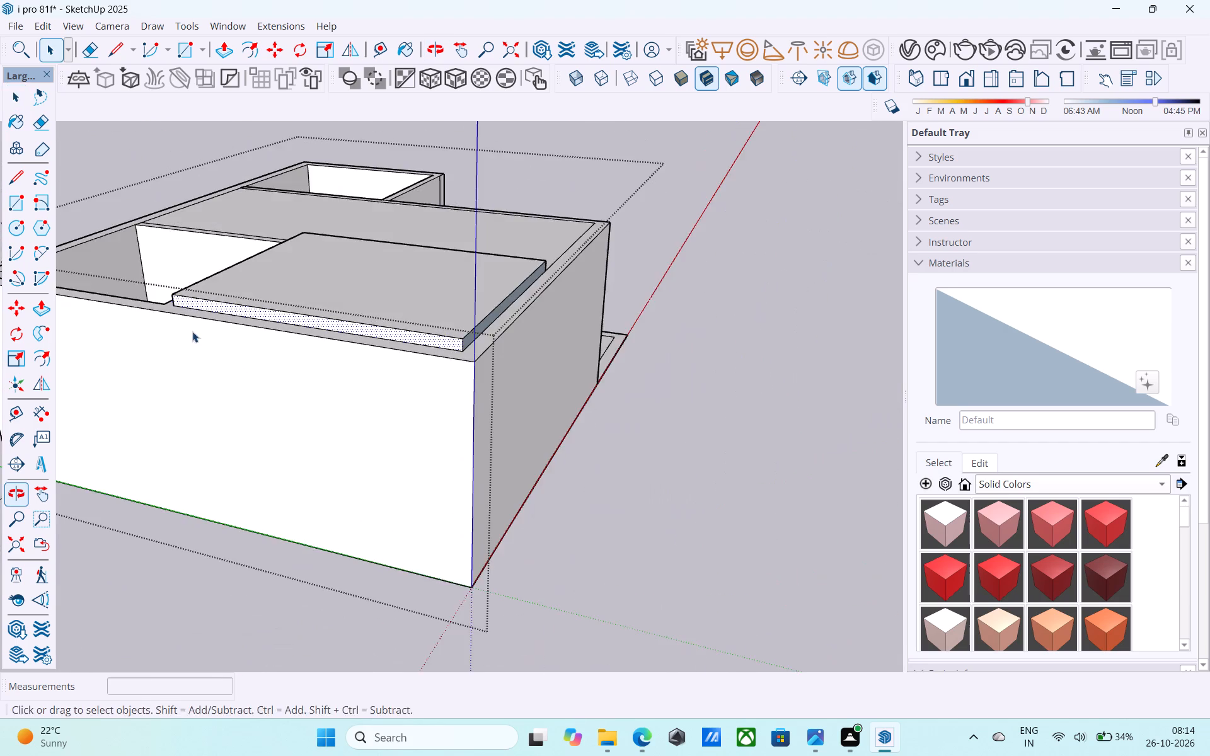
middle_drag(309, 322, 135, 329)
middle_drag(278, 301, 109, 337)
scroll(217, 326, up, 5)
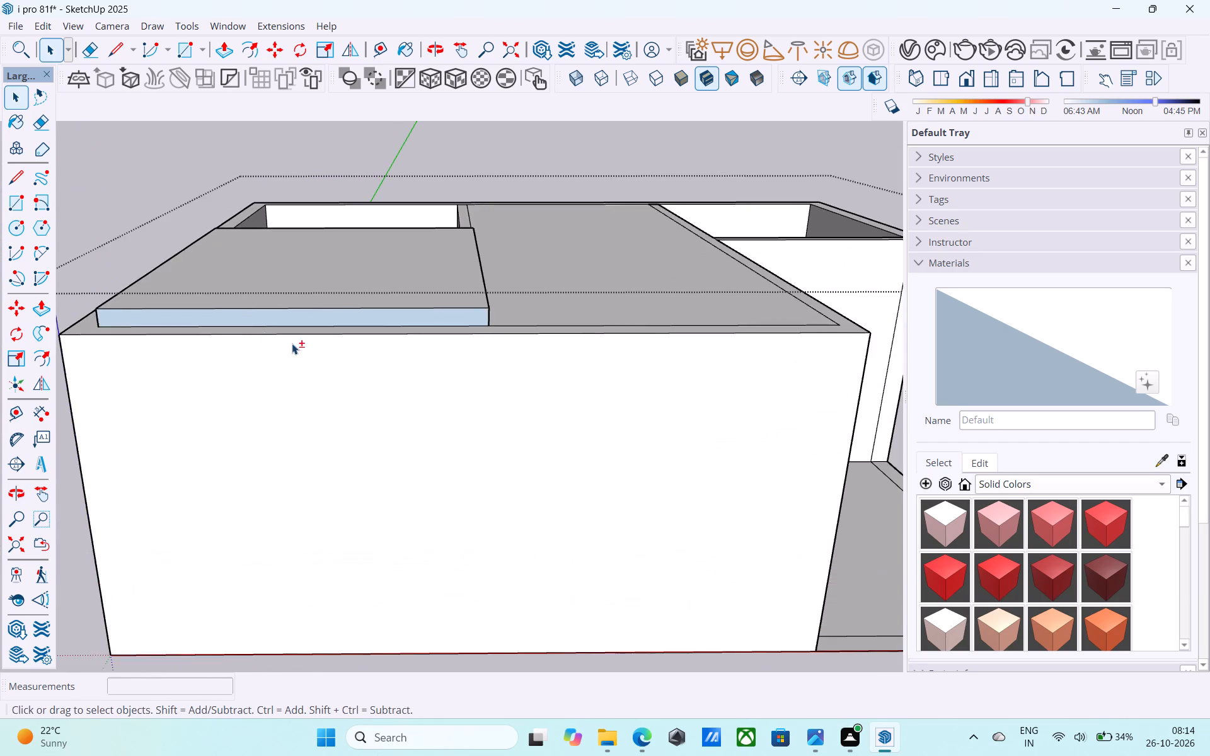
shift+middle_drag(313, 355, 325, 359)
shift+middle_drag(338, 368, 157, 392)
scroll(306, 352, up, 4)
click(294, 323)
right_click(294, 324)
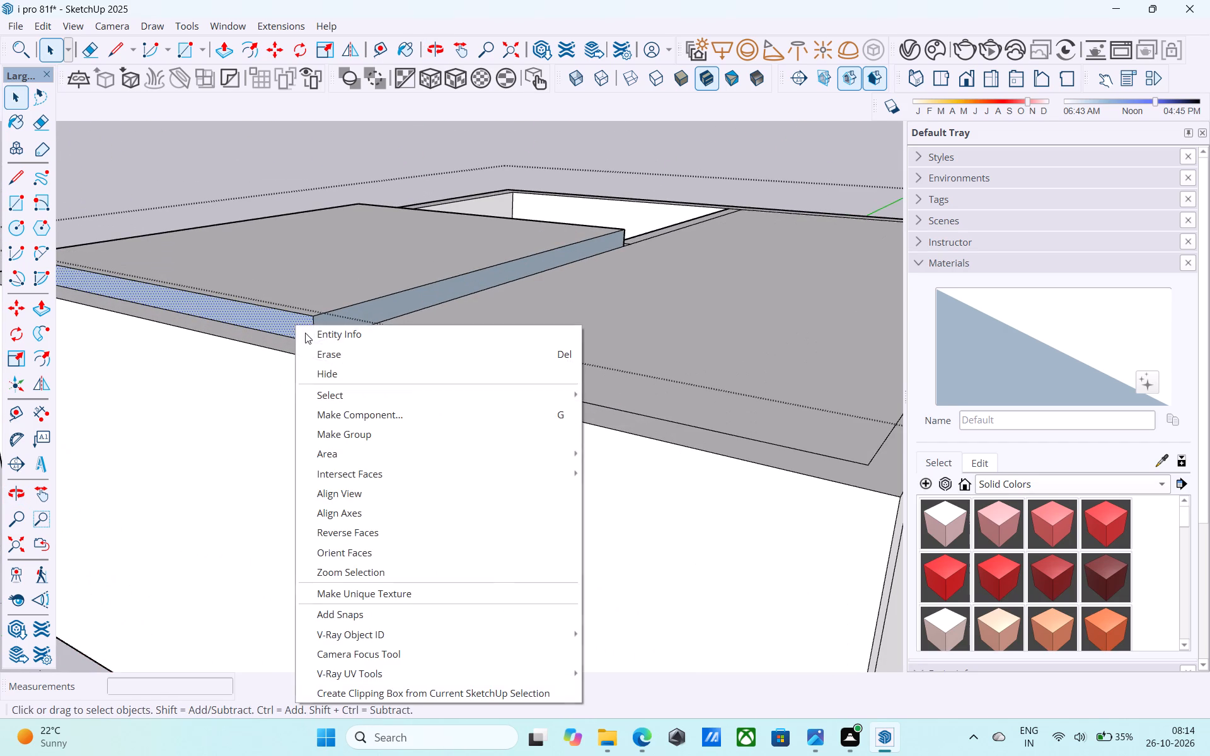
click(395, 530)
scroll(310, 332, up, 4)
click(359, 317)
right_click(359, 317)
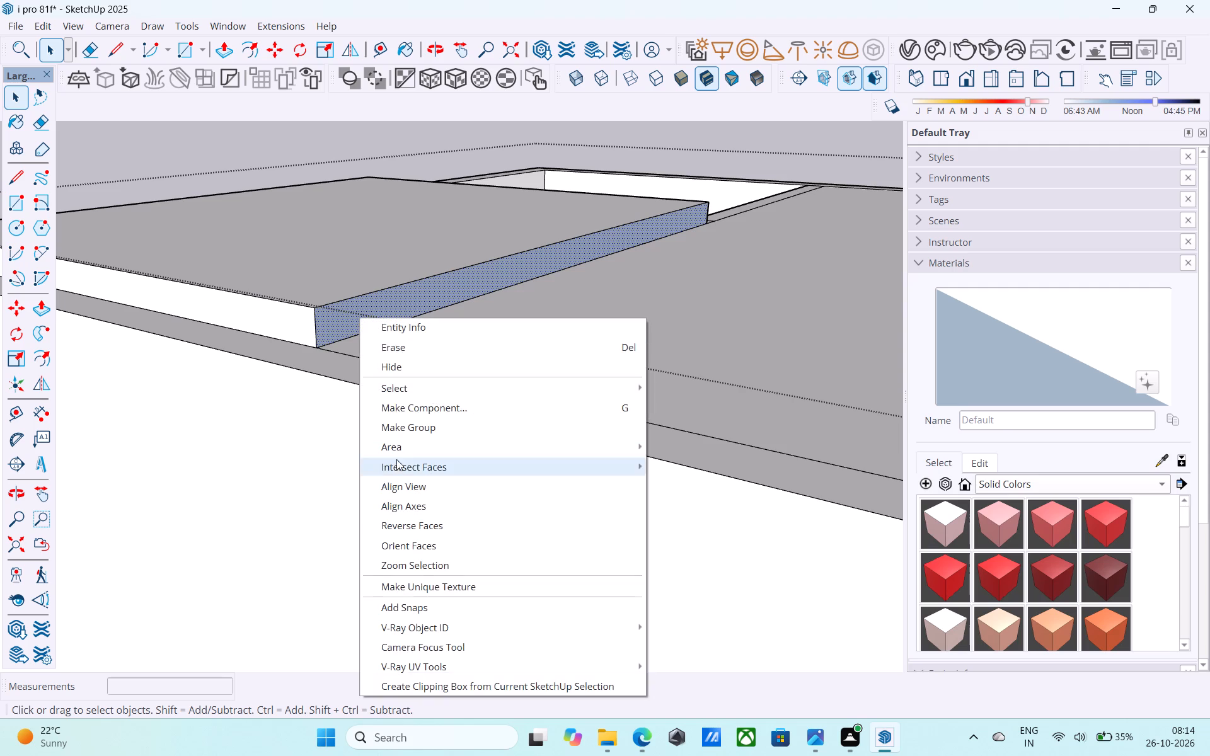
click(441, 529)
Reverse the flat face at wall-top level over the long middle room beside the slab.
scroll(417, 435, down, 4)
scroll(417, 433, up, 1)
scroll(417, 433, down, 16)
middle_drag(369, 376, 624, 382)
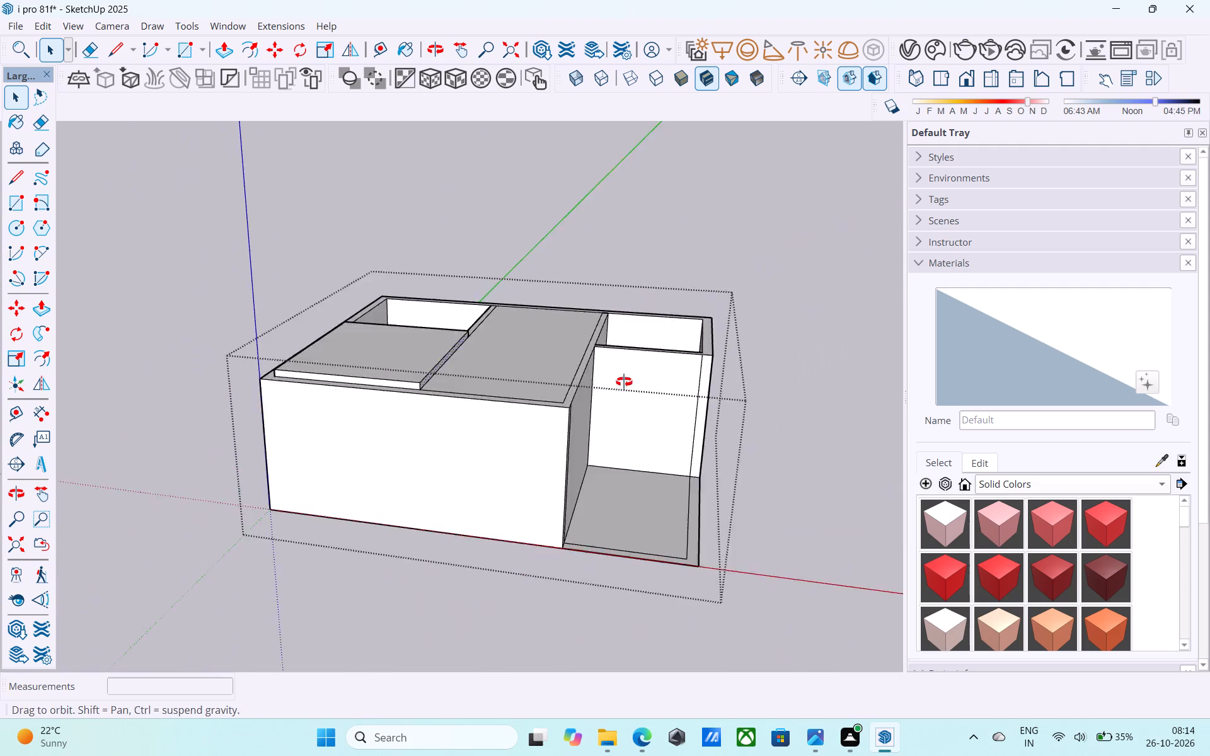
middle_drag(624, 382, 692, 367)
shift+middle_drag(579, 376, 809, 453)
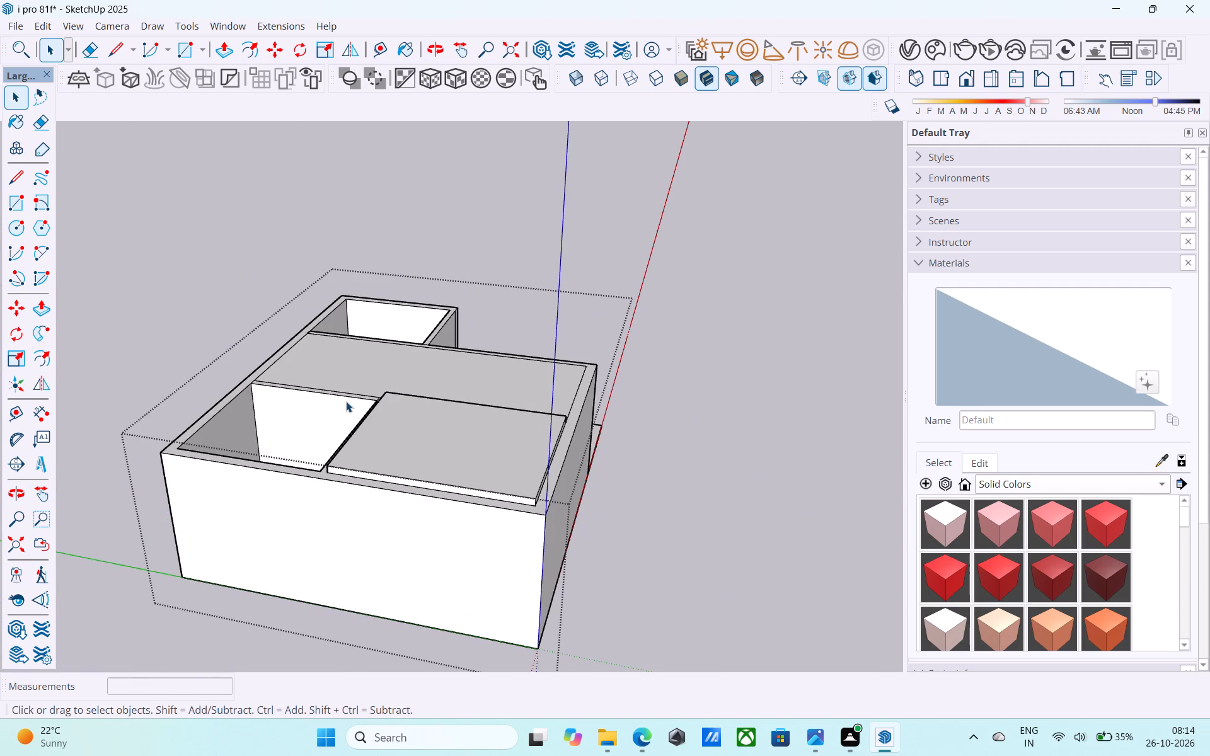
click(340, 382)
right_click(340, 382)
click(374, 215)
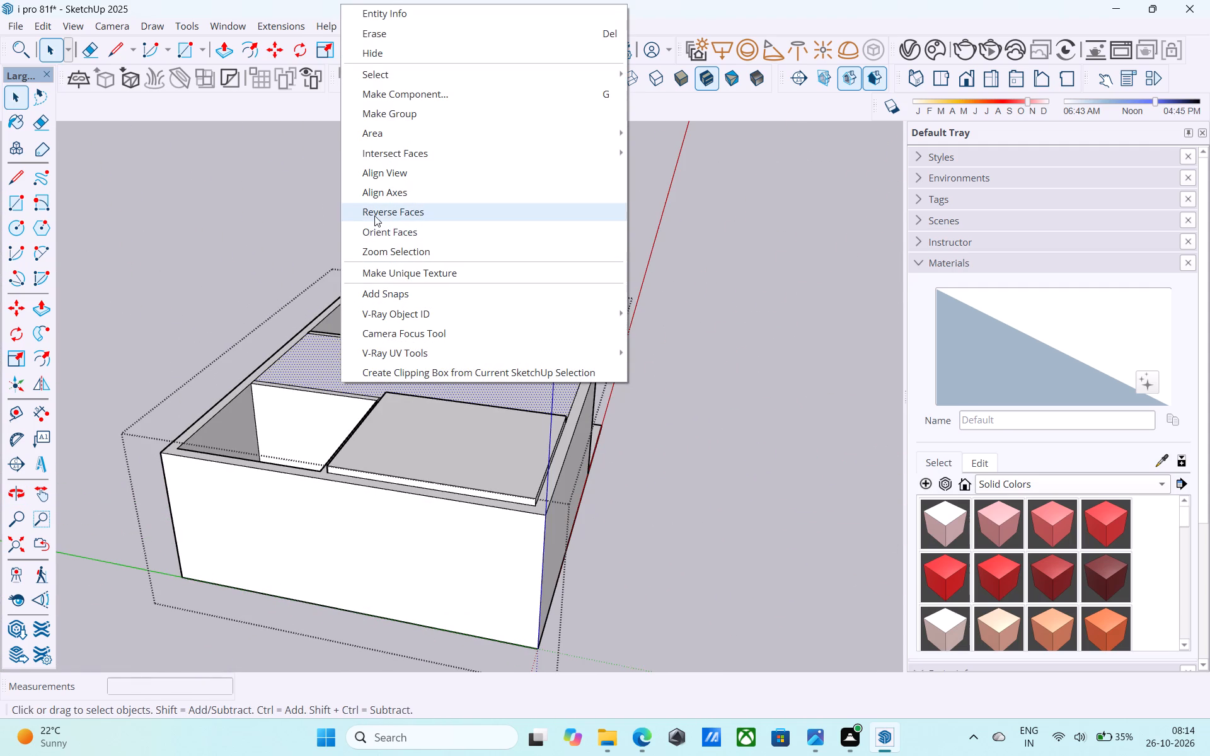
Push/Pull the slab's side face 11' 3" across the adjoining open room to the outer wall.
scroll(274, 192, down, 7)
scroll(236, 188, up, 1)
scroll(236, 188, down, 4)
middle_drag(236, 191, 667, 246)
scroll(362, 163, down, 4)
middle_drag(369, 183, 411, 185)
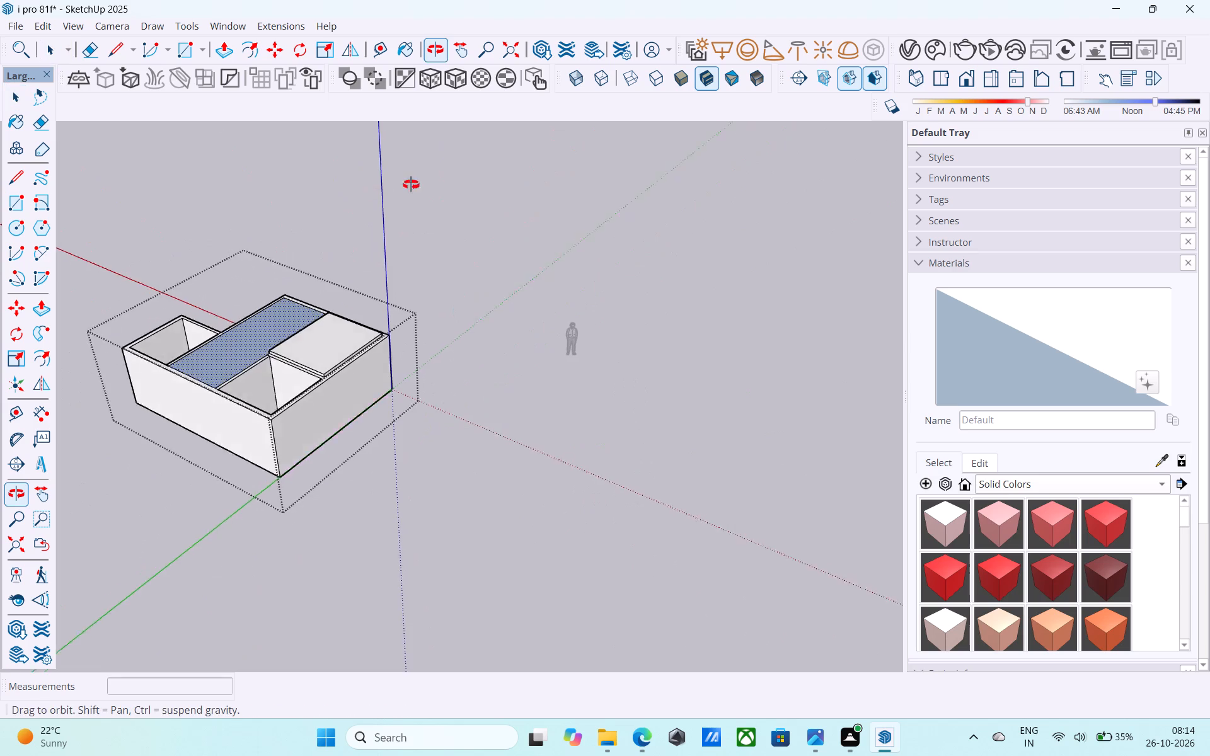
middle_drag(411, 185, 606, 147)
shift+middle_drag(402, 262, 518, 207)
scroll(490, 321, up, 11)
middle_drag(480, 374, 549, 299)
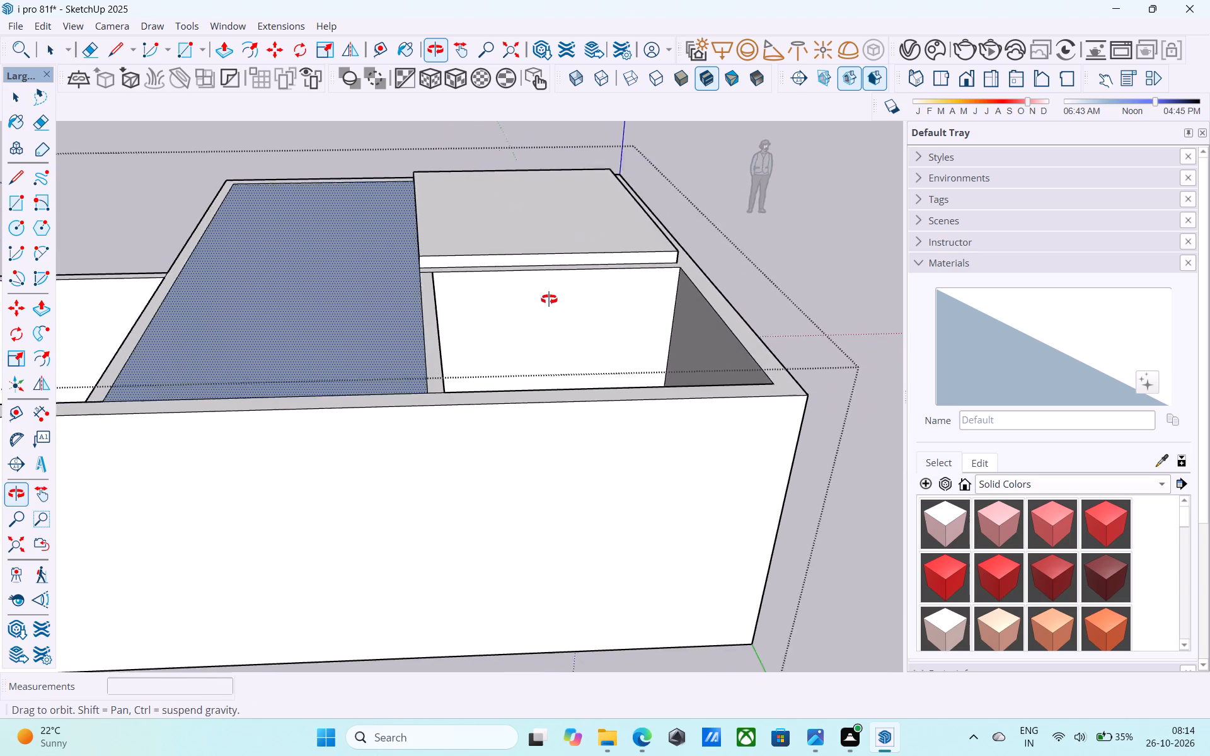
middle_drag(549, 299, 538, 253)
scroll(539, 258, up, 4)
click(535, 236)
key(p)
click(535, 236)
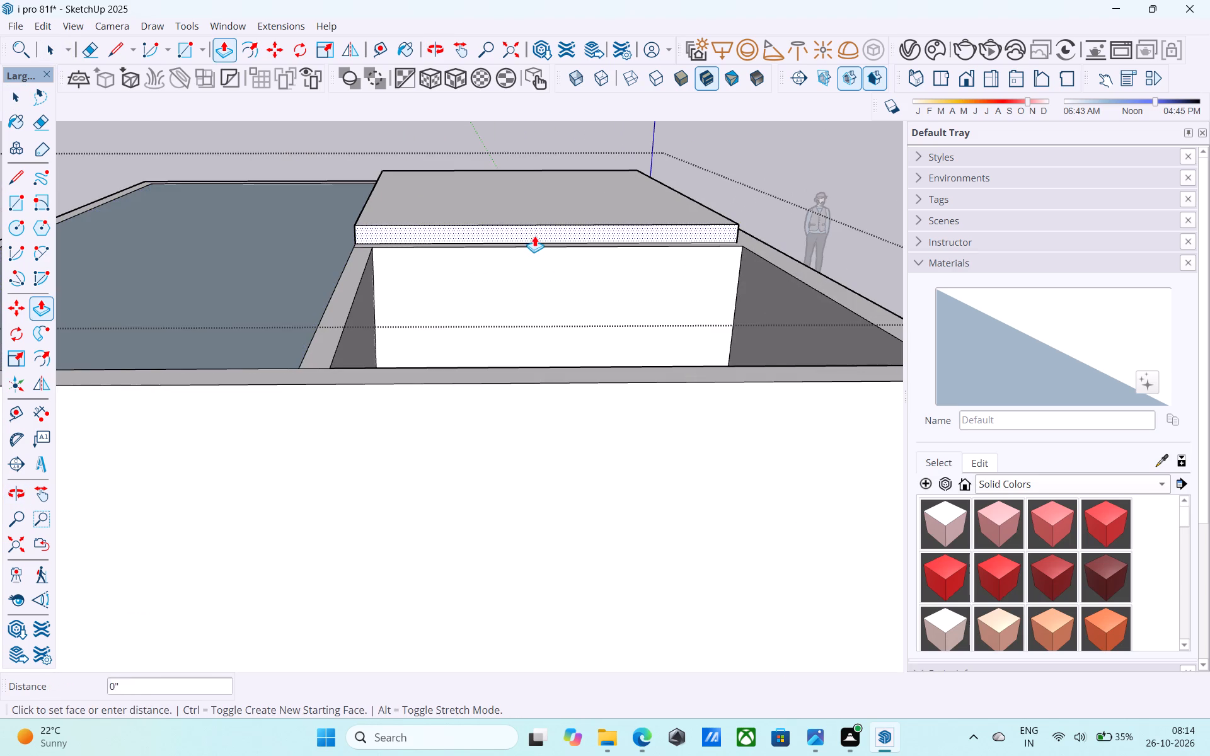
scroll(527, 256, down, 5)
click(519, 338)
Push/Pull the slab's long side face along the green axis outward to the outer wall's exterior face.
middle_drag(635, 283, 186, 299)
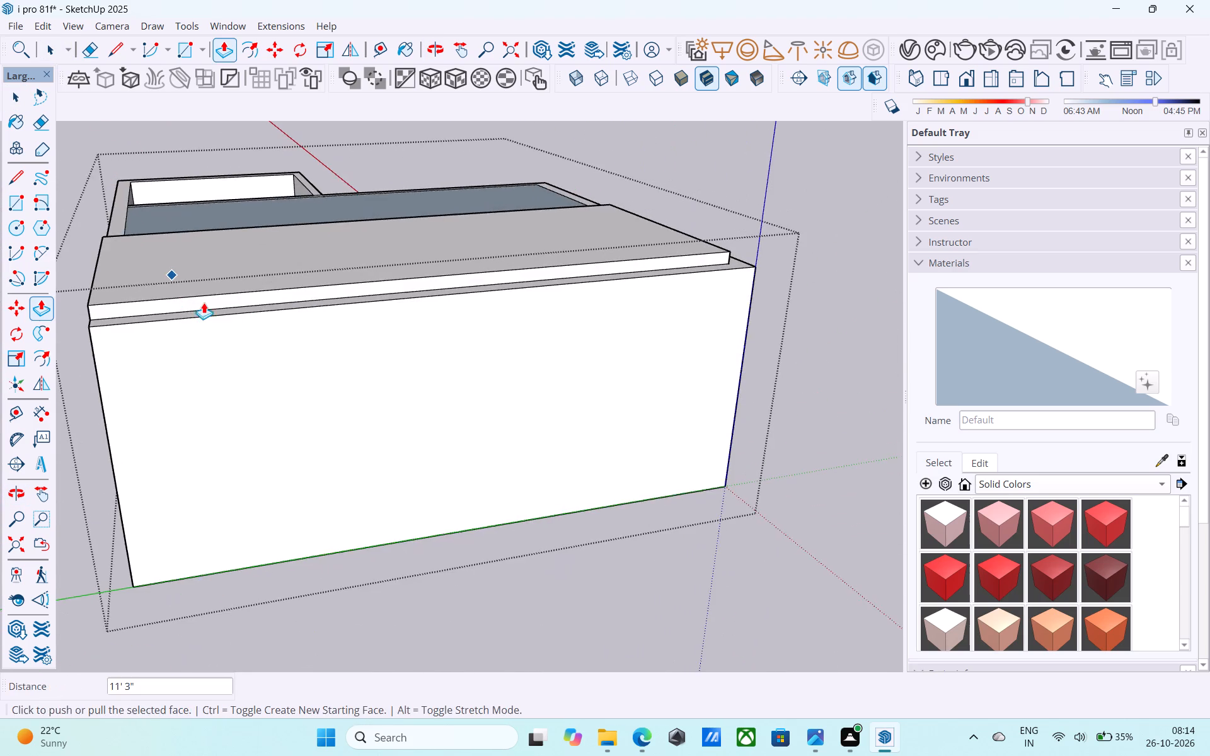
scroll(488, 283, up, 4)
key(space)
click(502, 273)
text(op)
click(502, 273)
click(524, 321)
key(space)
Push/Pull the slab's end face above the red-axis wall outward to that wall's exterior face.
scroll(534, 314, down, 11)
middle_drag(560, 309, 120, 332)
middle_drag(607, 311, 564, 307)
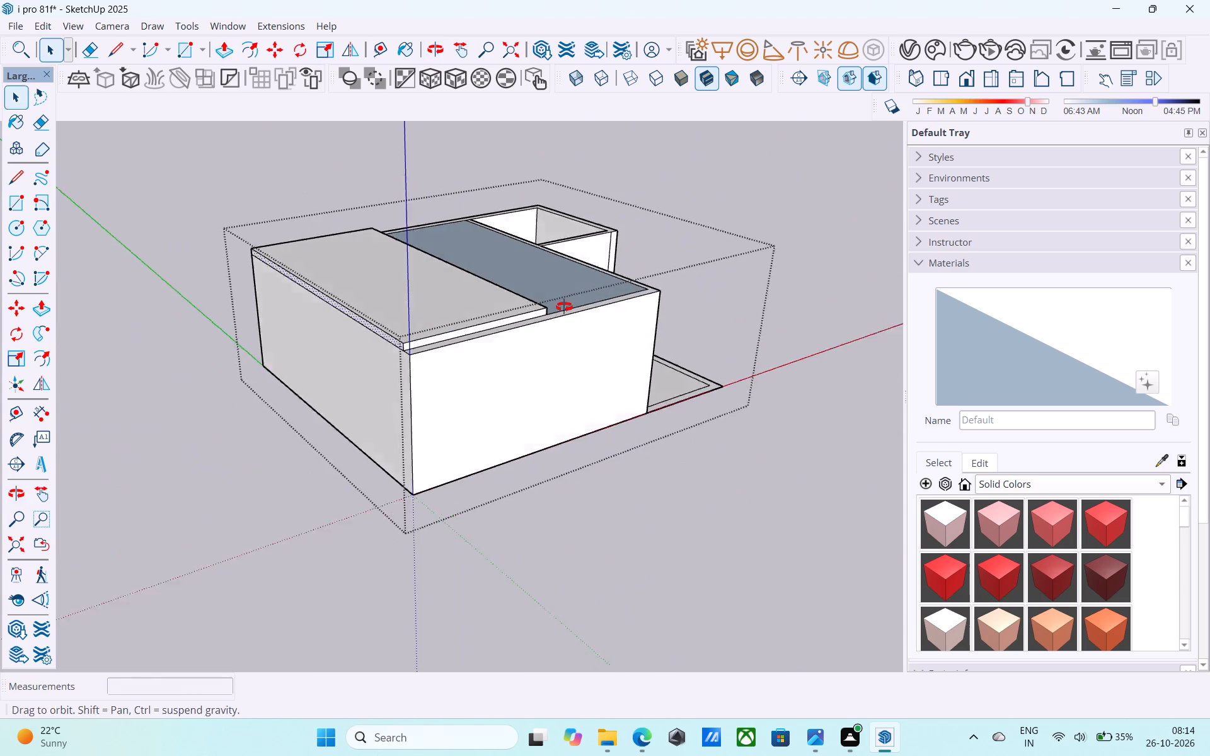
middle_drag(564, 307, 518, 309)
middle_click(512, 311)
scroll(497, 321, up, 7)
click(462, 315)
key(p)
click(462, 315)
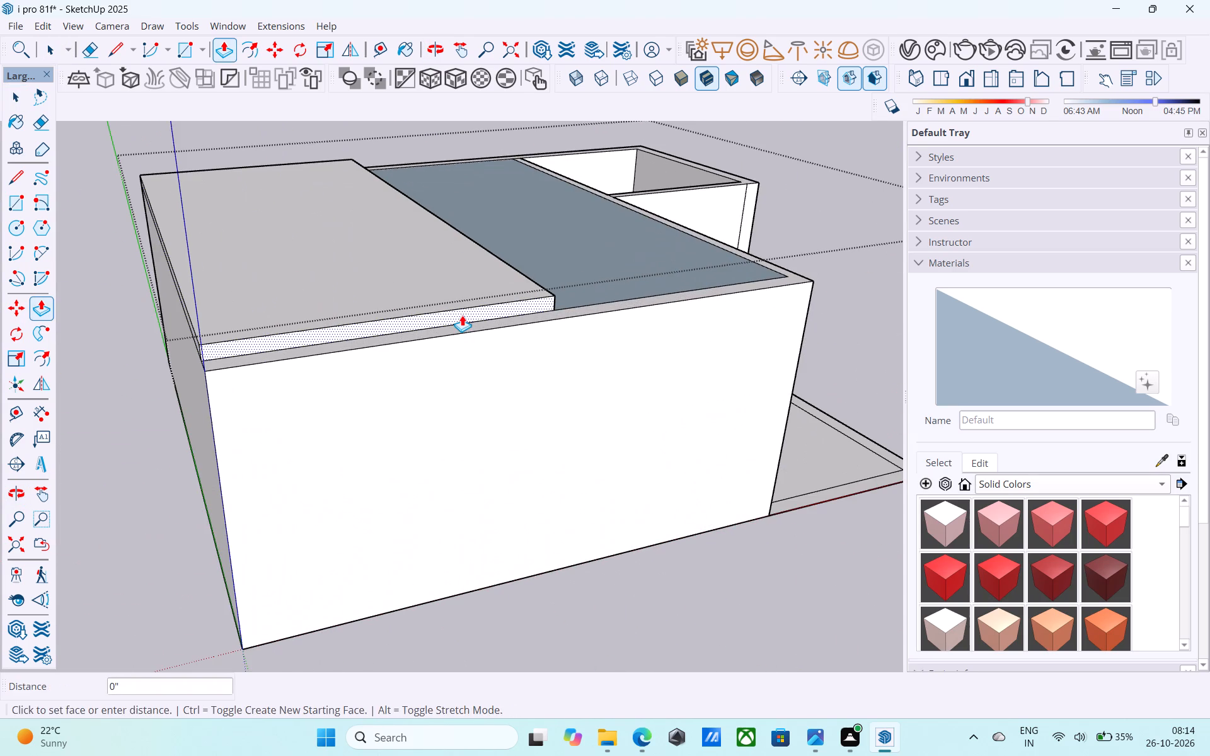
click(472, 334)
key(space)
Push/Pull the slab's long inner side face across the middle room to the far face of its partition.
scroll(607, 294, down, 6)
middle_drag(619, 296, 251, 283)
middle_drag(604, 313, 240, 272)
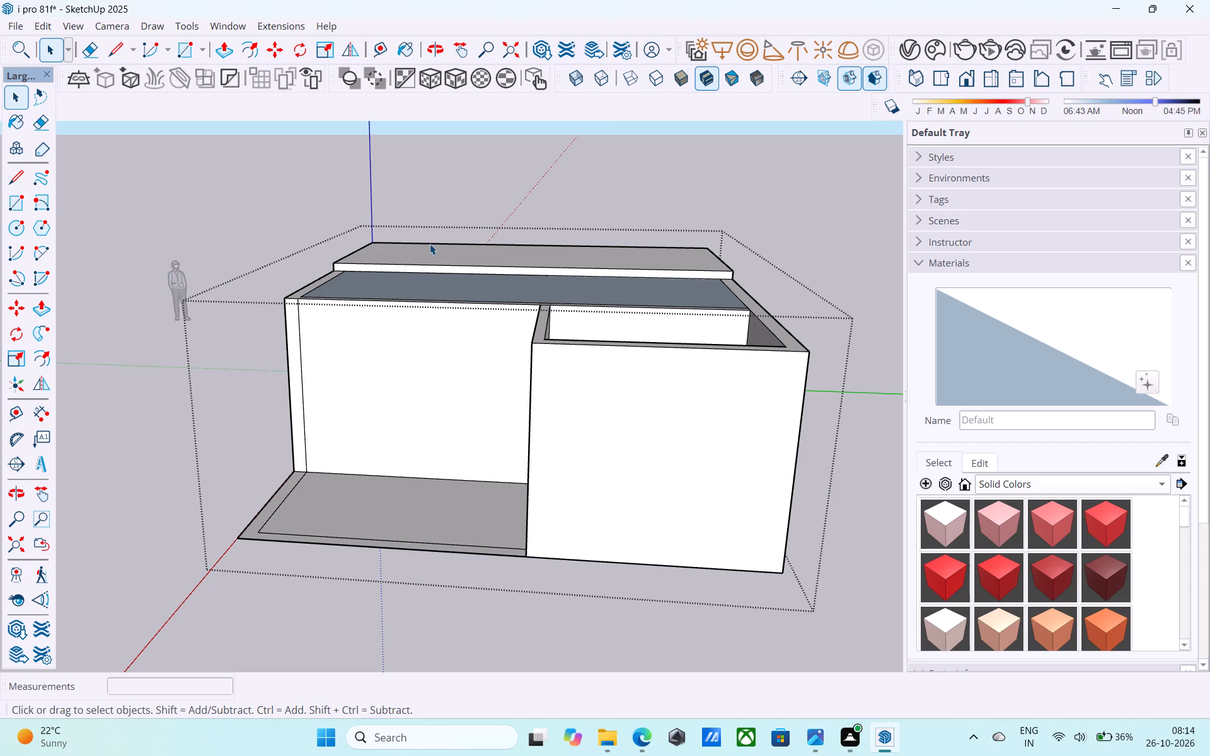
scroll(447, 236, down, 5)
middle_drag(446, 232, 477, 213)
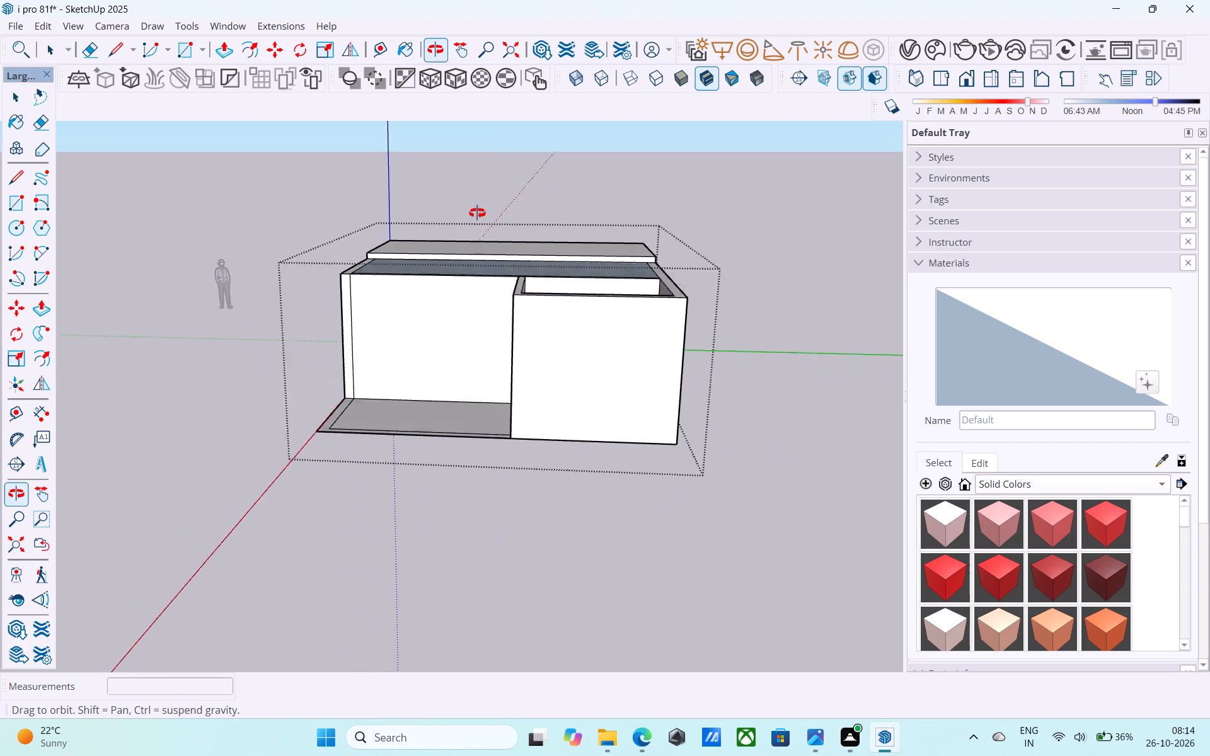
middle_drag(477, 213, 495, 244)
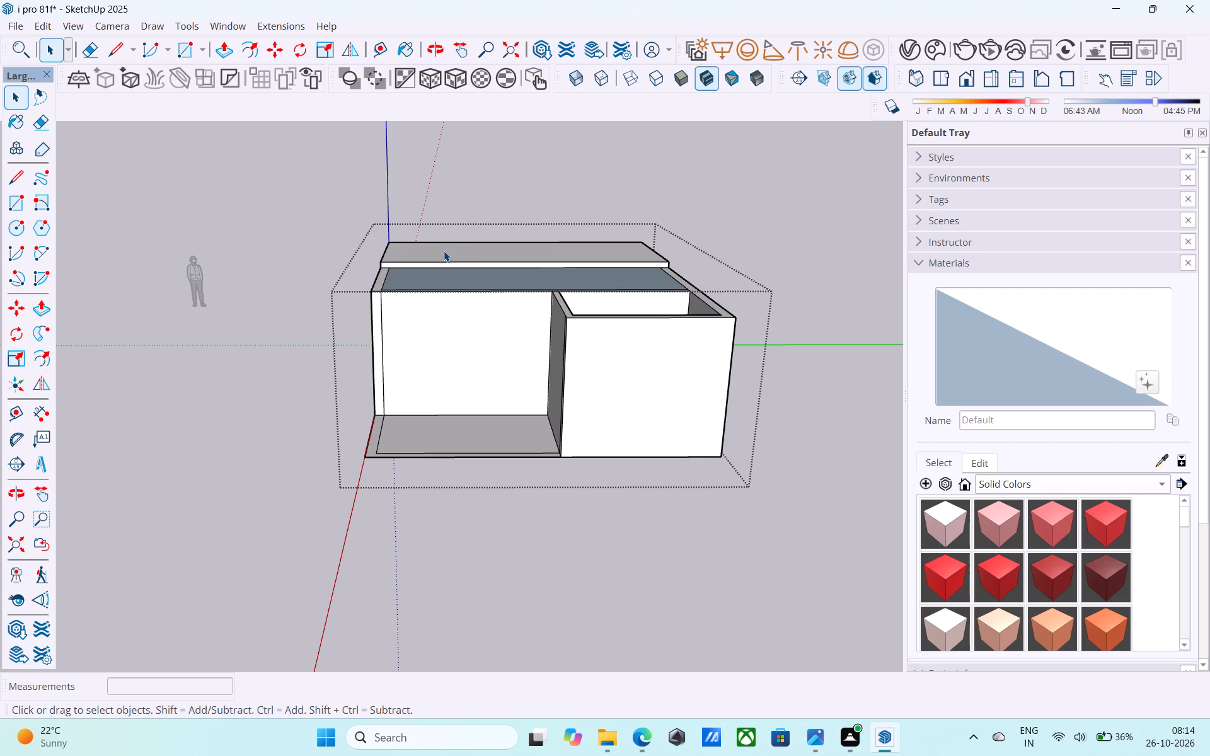
middle_drag(423, 291, 453, 294)
scroll(456, 300, up, 1)
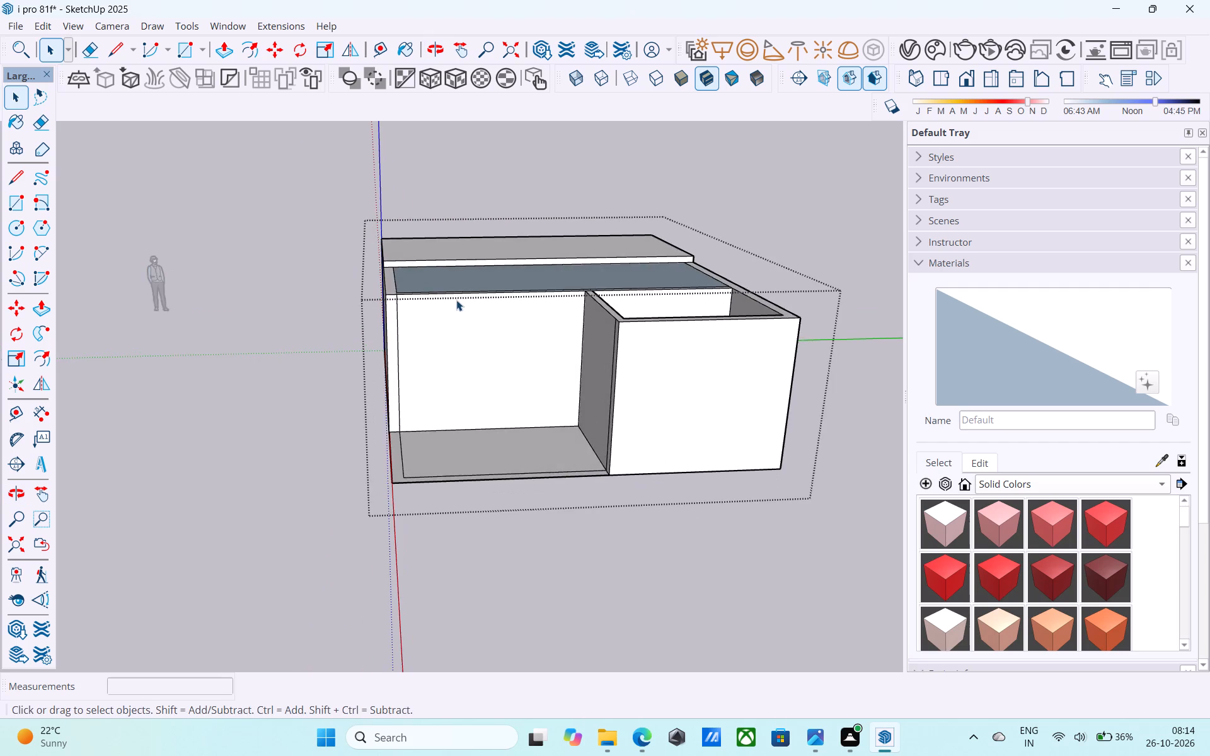
middle_drag(456, 300, 580, 381)
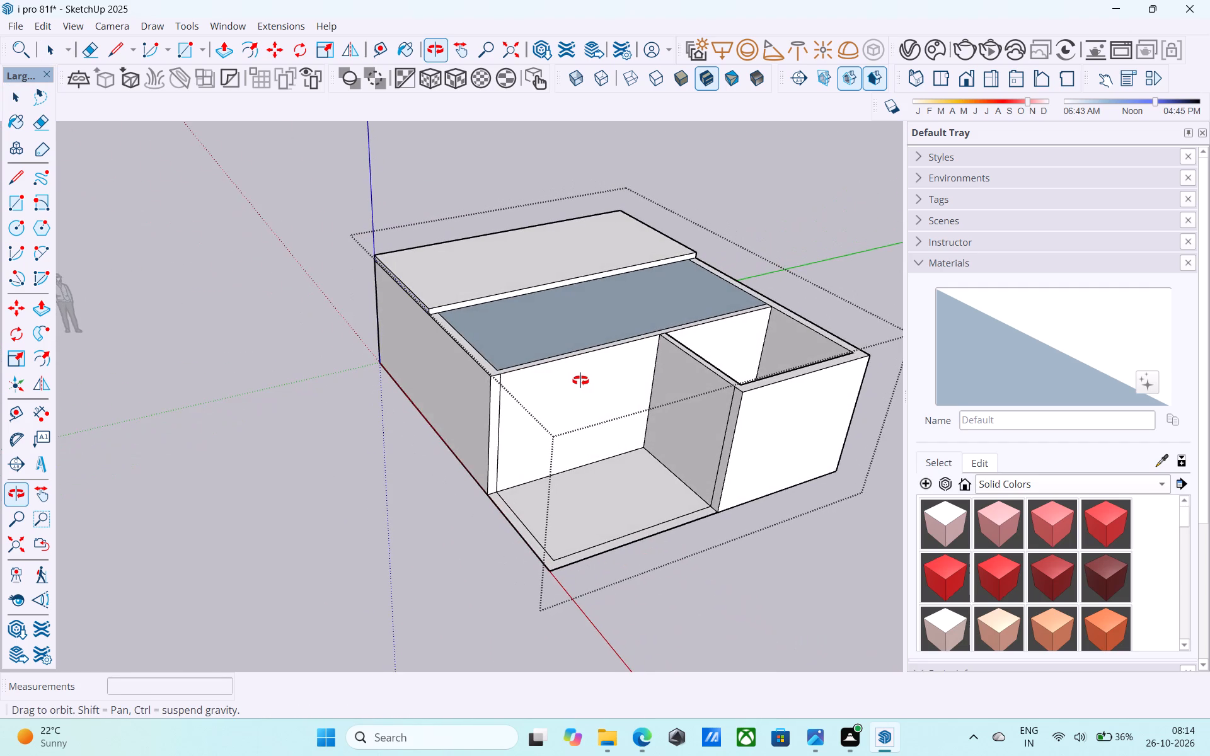
middle_drag(580, 381, 545, 358)
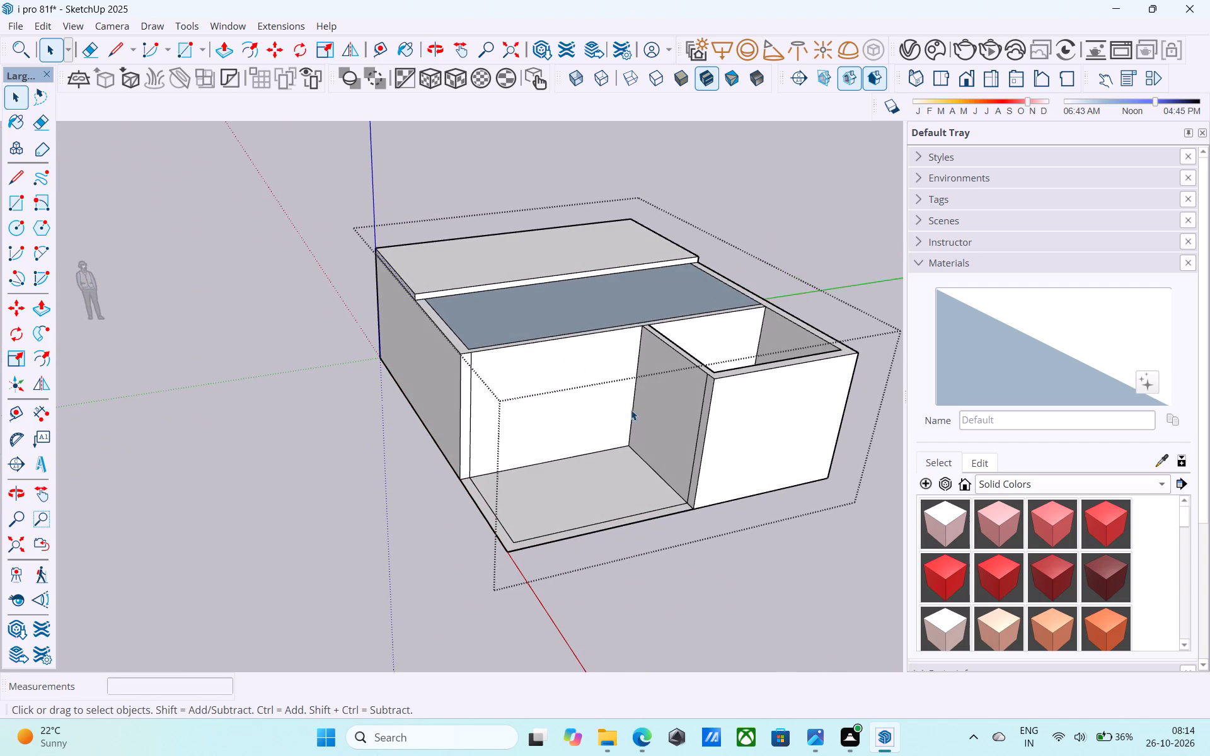
middle_drag(631, 409, 367, 378)
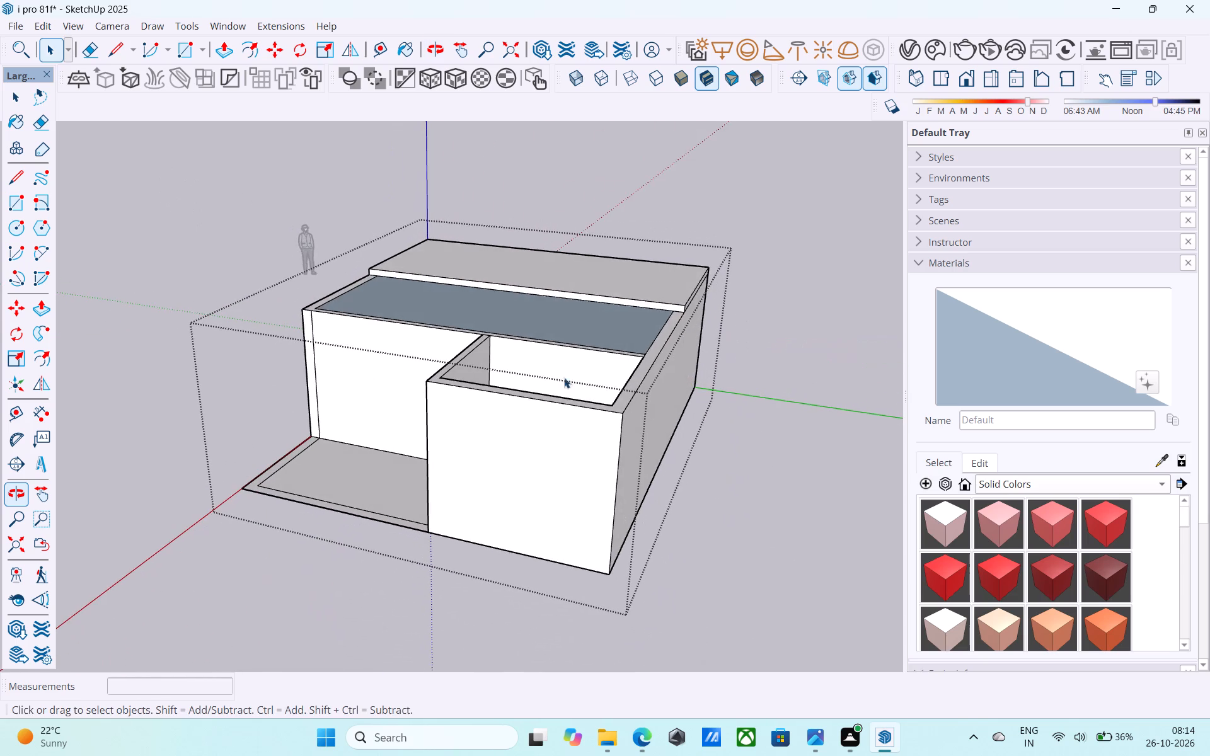
middle_drag(459, 344, 635, 351)
scroll(551, 319, up, 8)
click(461, 266)
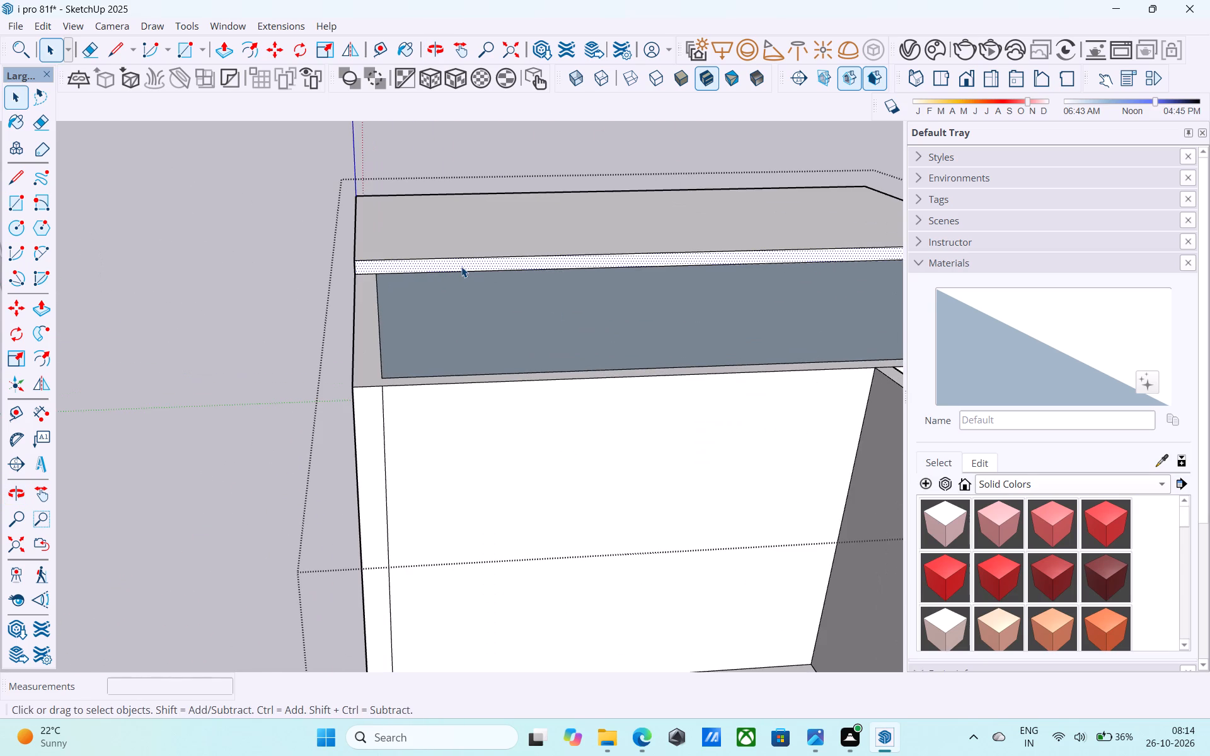
key(p)
click(461, 266)
click(459, 415)
click(437, 362)
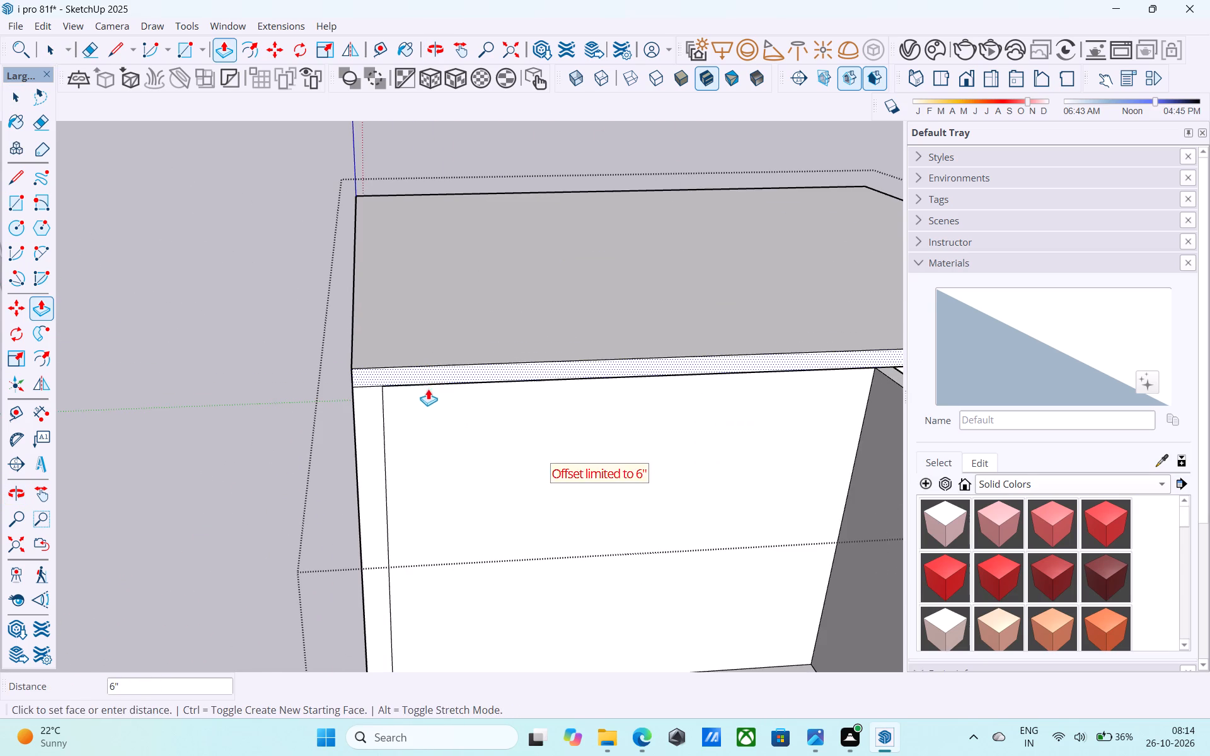
click(427, 391)
Draw a vertical line across the slab's edge face where the small room's side wall meets it.
scroll(388, 348, down, 14)
key(space)
scroll(369, 328, down, 7)
middle_drag(371, 328, 427, 299)
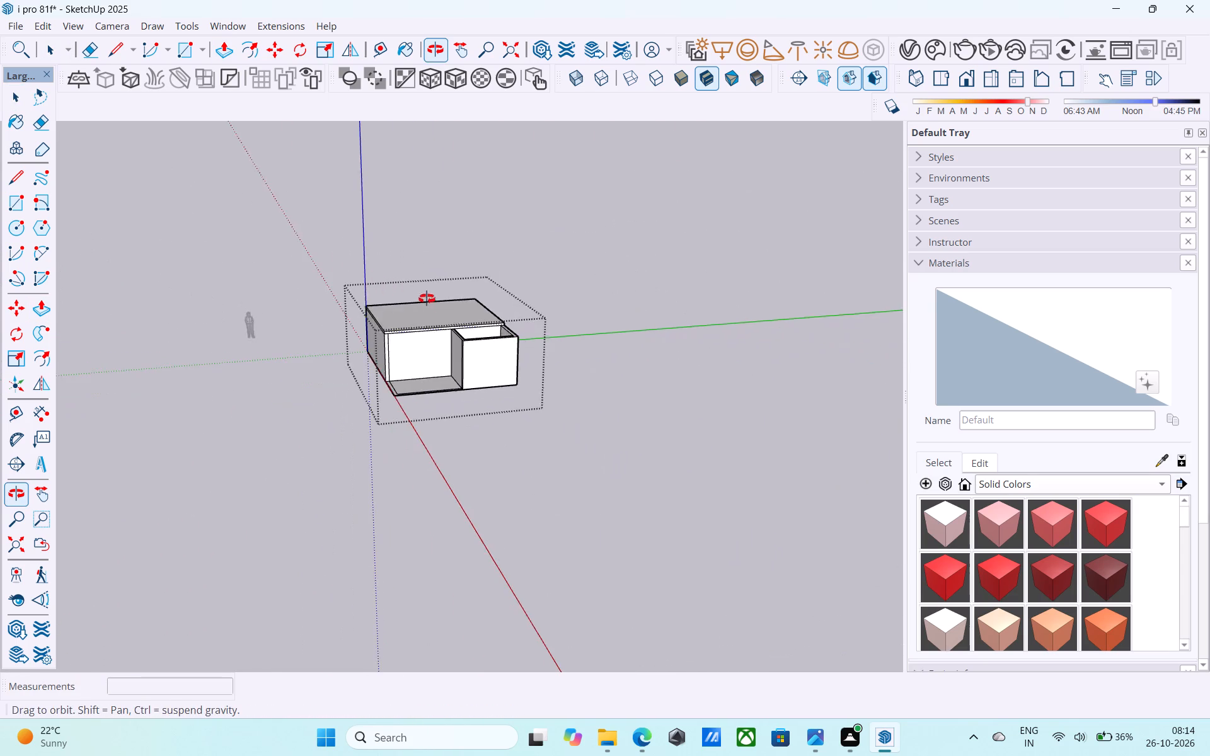
middle_drag(427, 299, 397, 257)
scroll(449, 331, up, 1)
middle_drag(452, 331, 504, 474)
scroll(512, 388, up, 5)
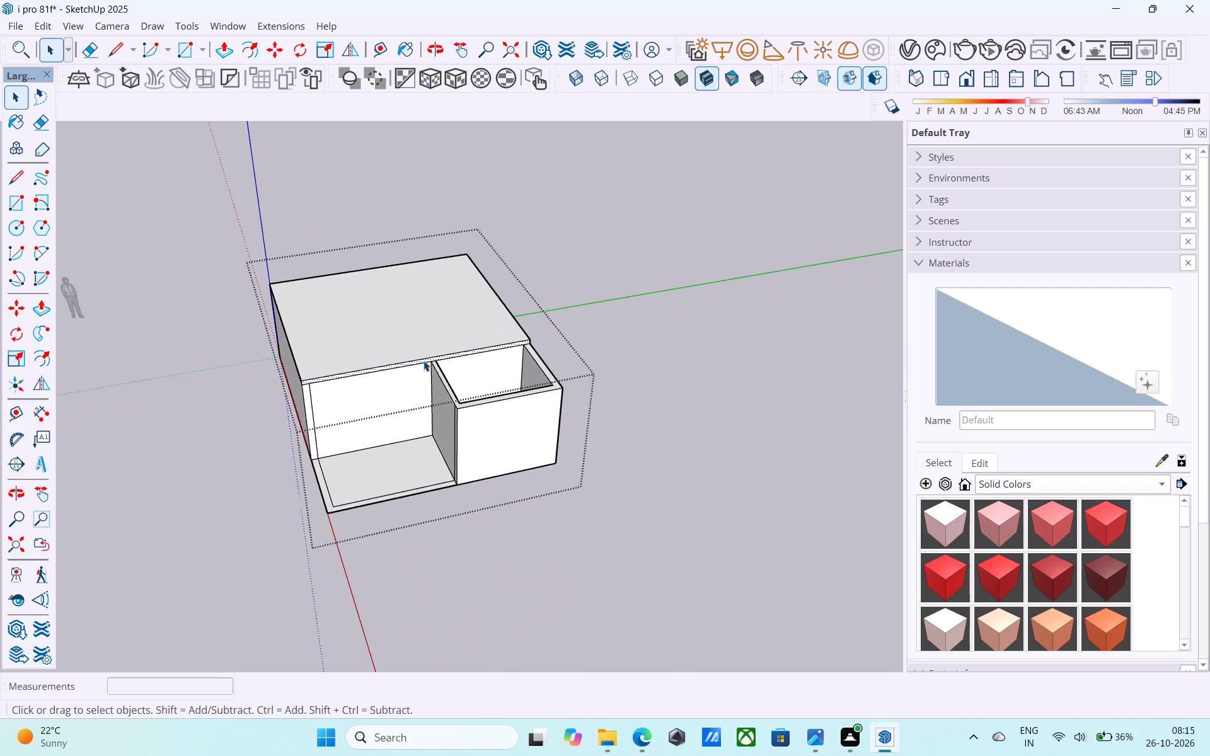
middle_drag(413, 360, 394, 360)
scroll(383, 353, up, 11)
key(l)
click(457, 357)
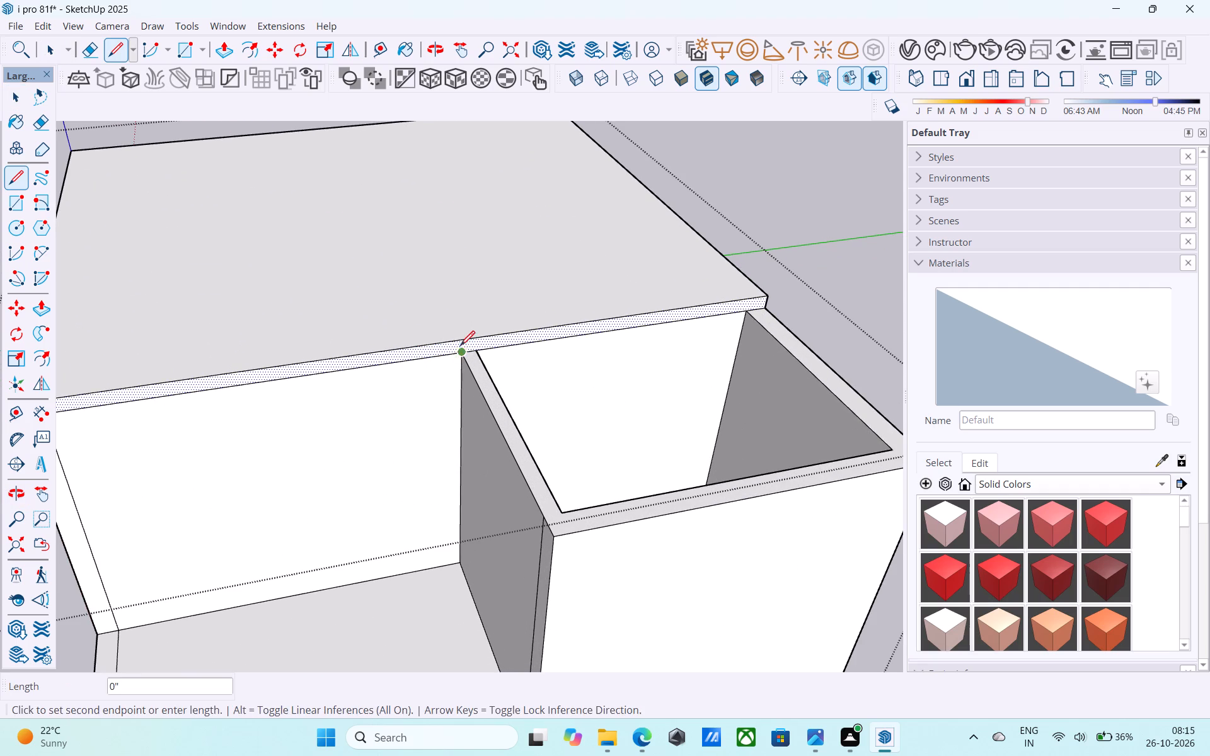
click(460, 342)
Push/Pull the split-off part of the slab's edge face over the small open room to its outer wall.
key(space)
click(470, 343)
key(p)
click(470, 343)
scroll(471, 345, down, 7)
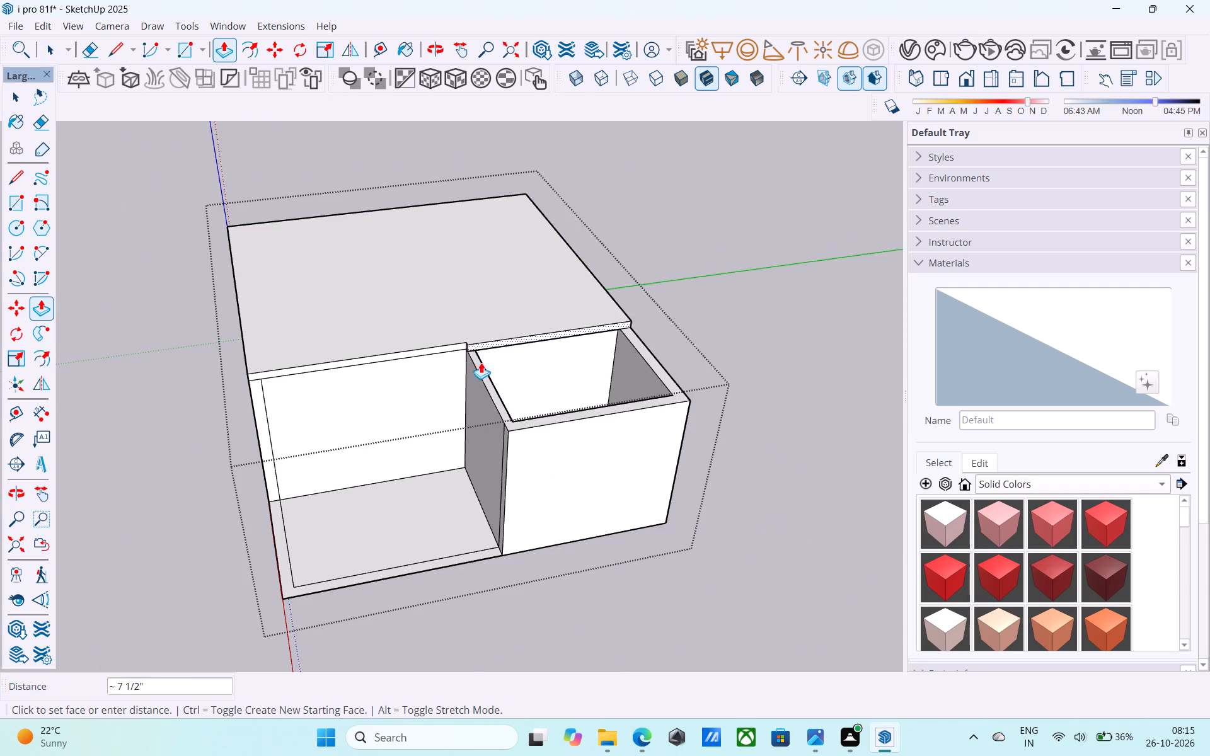
click(529, 447)
key(space)
Draw a 6" vertical line downward from the base corner at the far end of the red-axis side.
scroll(528, 444, down, 8)
middle_drag(519, 440, 464, 277)
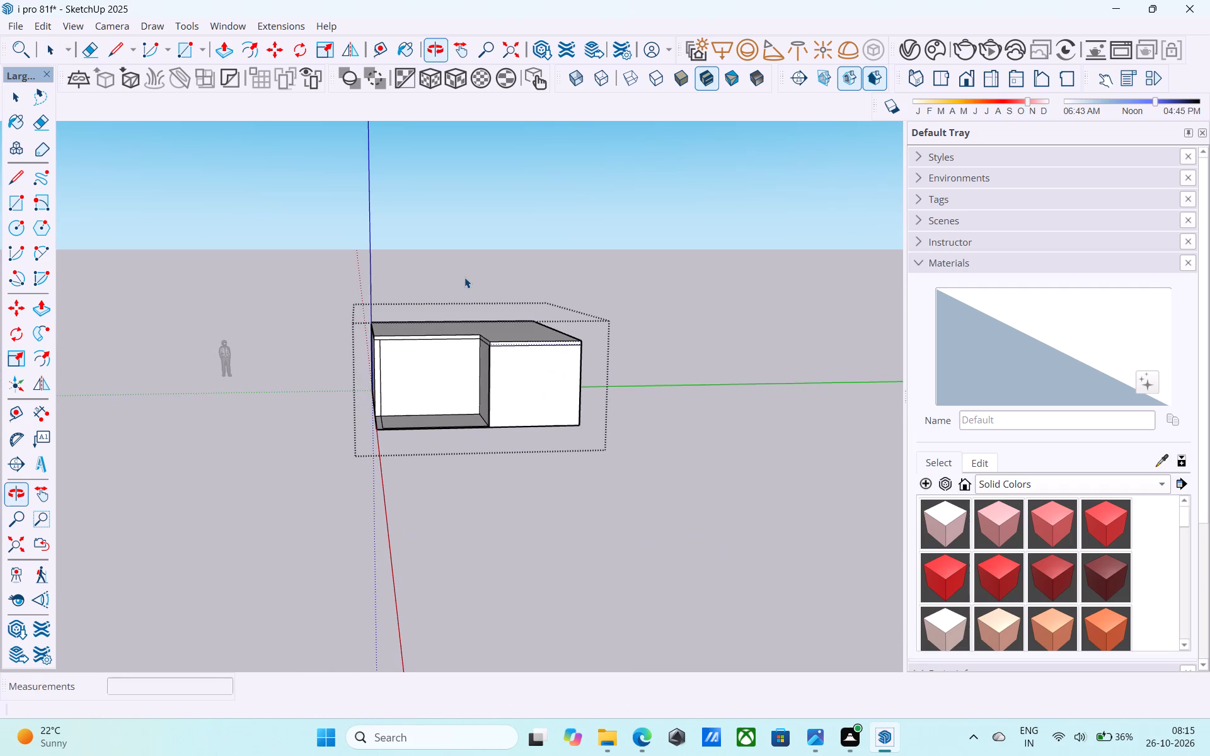
scroll(464, 280, up, 7)
scroll(464, 280, down, 6)
middle_drag(451, 337, 572, 198)
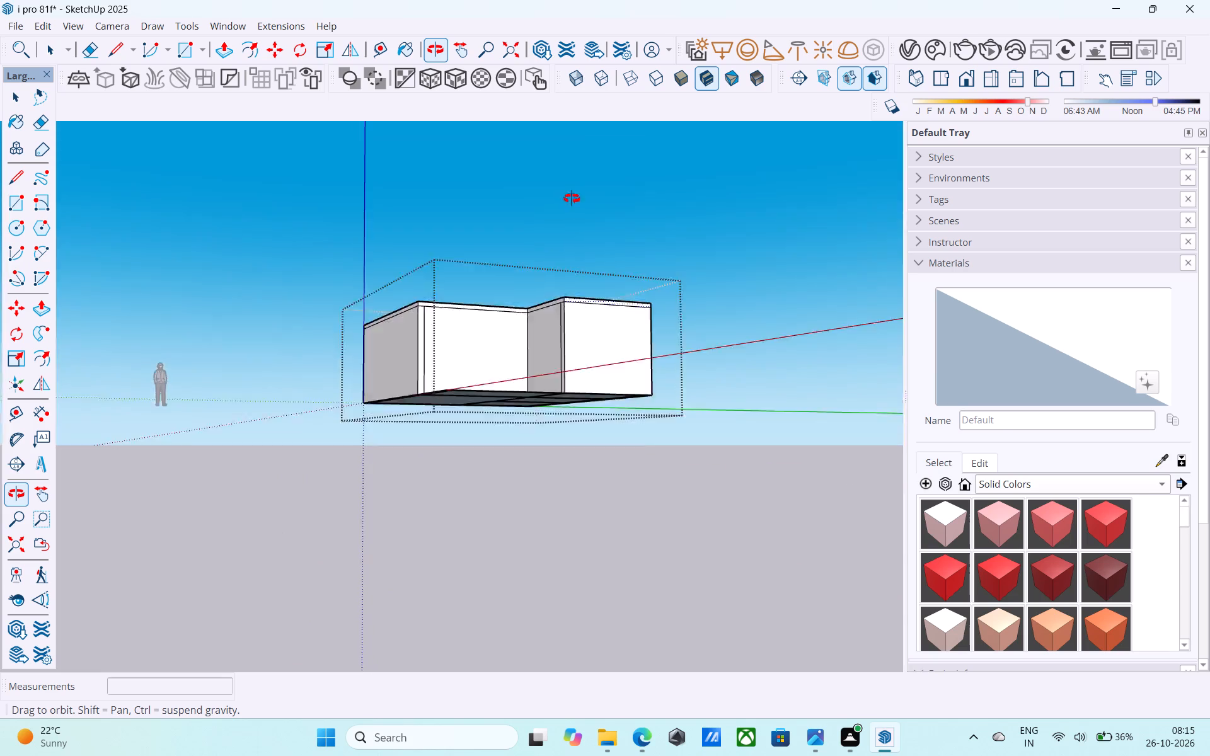
middle_drag(572, 198, 567, 184)
key(l)
scroll(437, 334, up, 11)
click(478, 310)
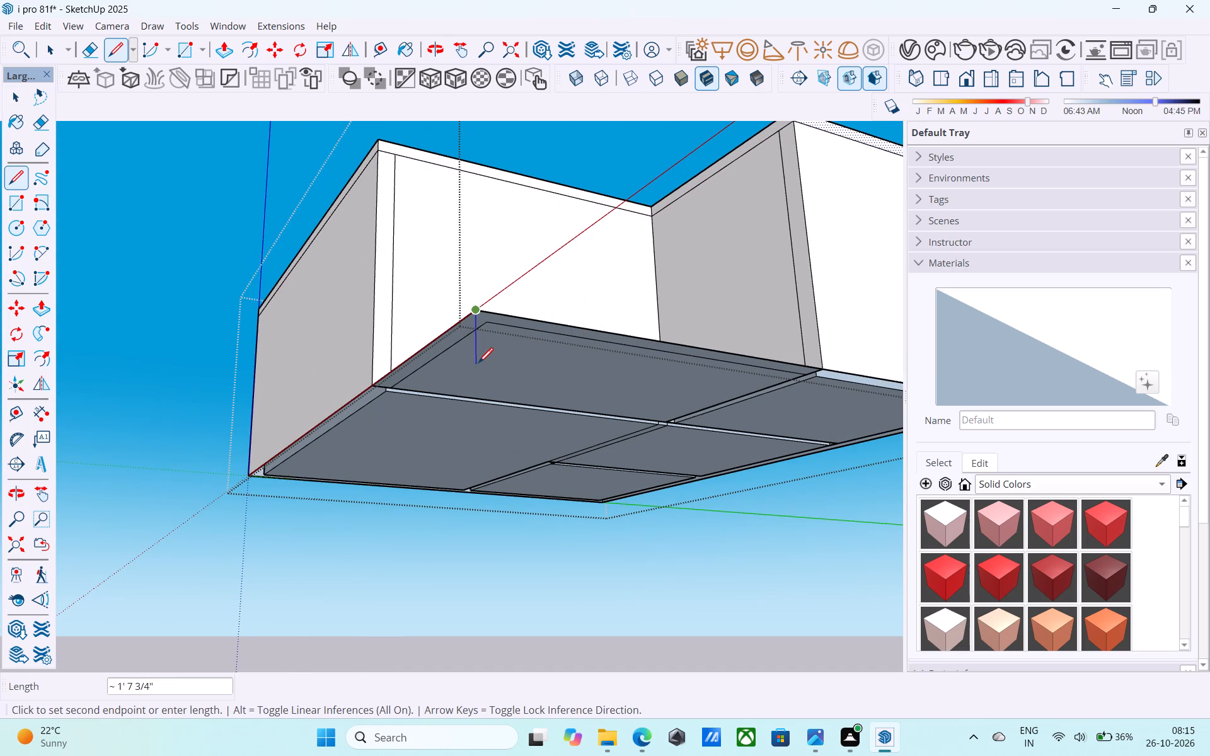
text(6")
key(Return)
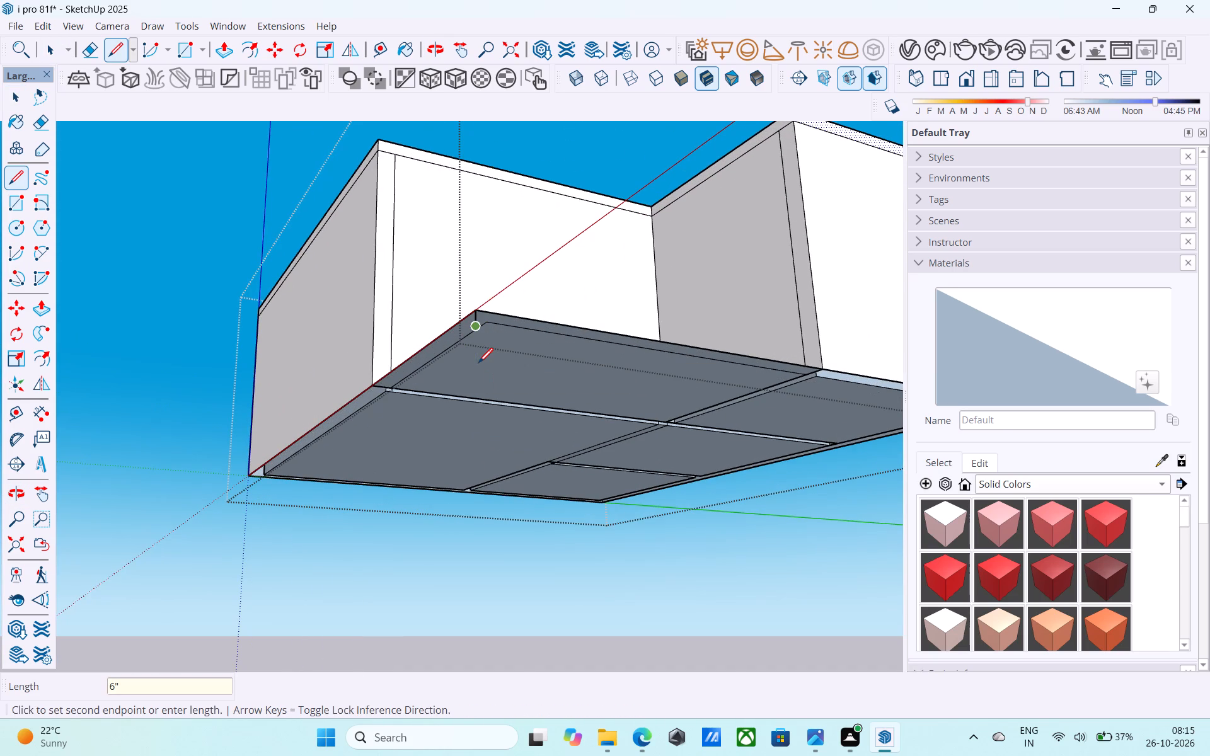
Draw a 6" vertical line downward from the base corner at the far end of the green-axis side.
key(space)
key(l)
scroll(478, 364, down, 8)
middle_drag(487, 364, 213, 360)
right_drag(426, 364, 235, 360)
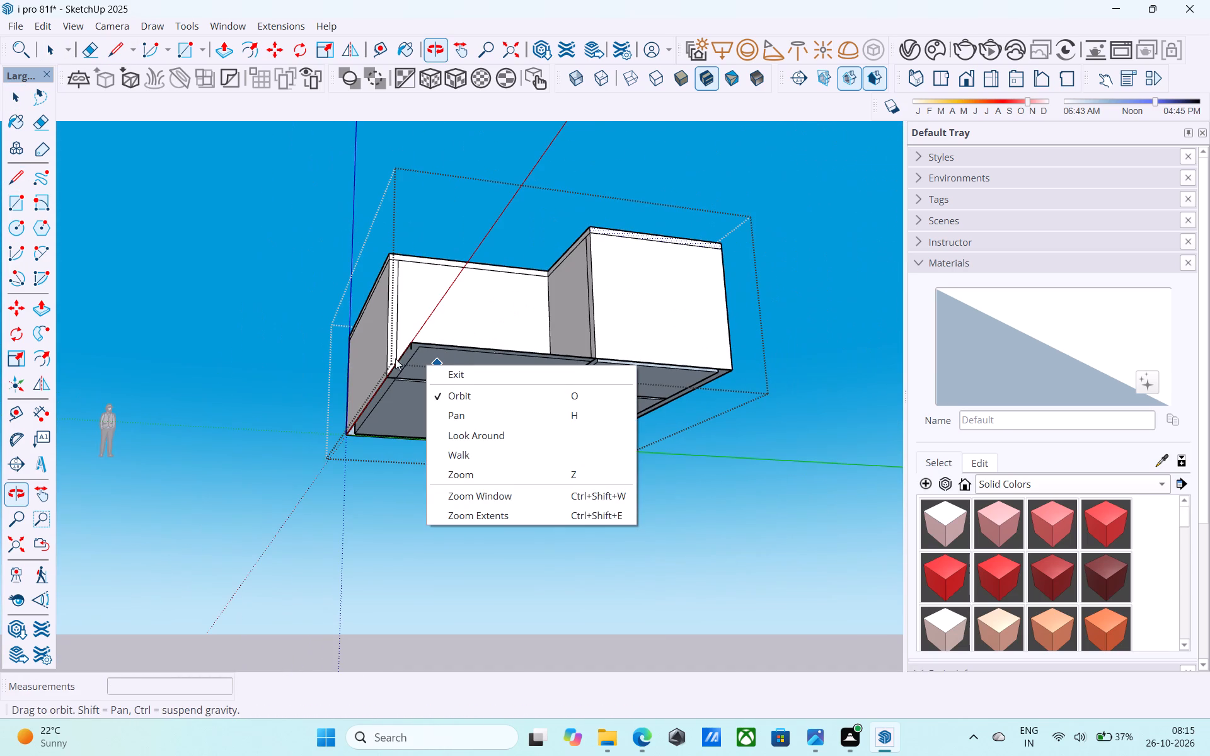
key(space)
click(543, 329)
middle_drag(584, 324, 176, 369)
middle_drag(430, 401, 430, 391)
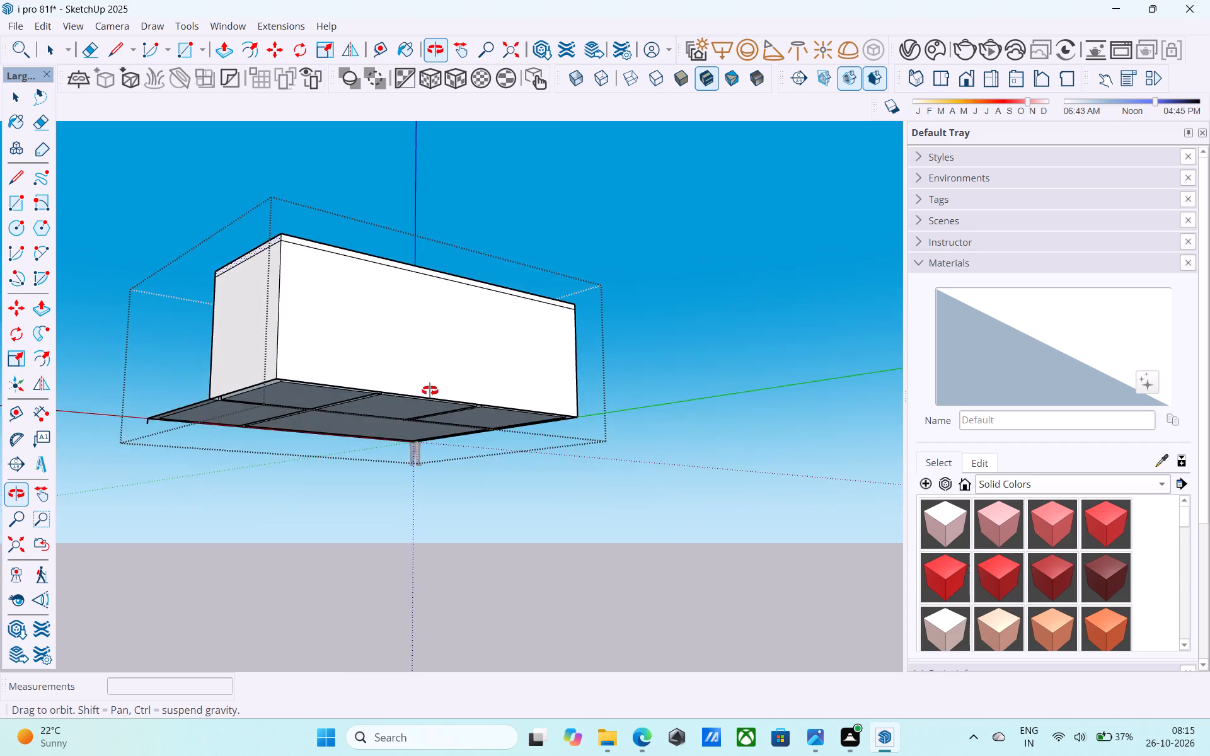
middle_drag(430, 391, 440, 364)
key(l)
scroll(509, 464, up, 14)
click(621, 357)
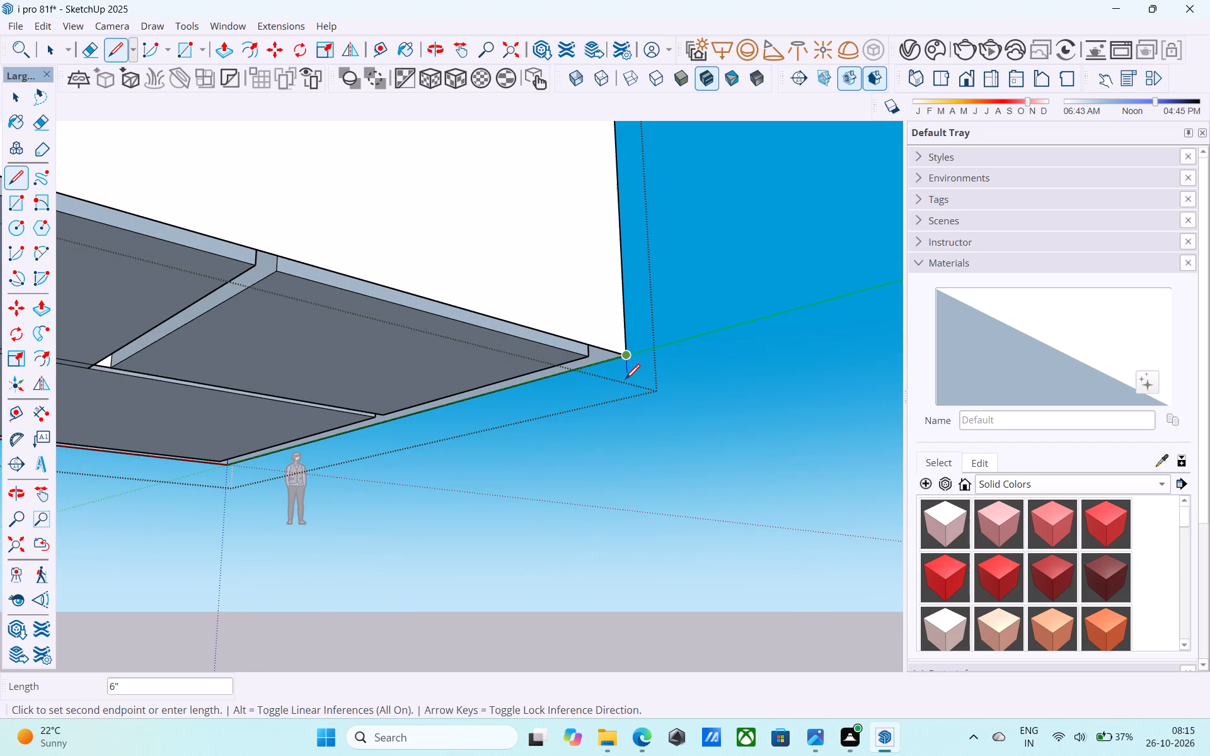
text(6")
key(Return)
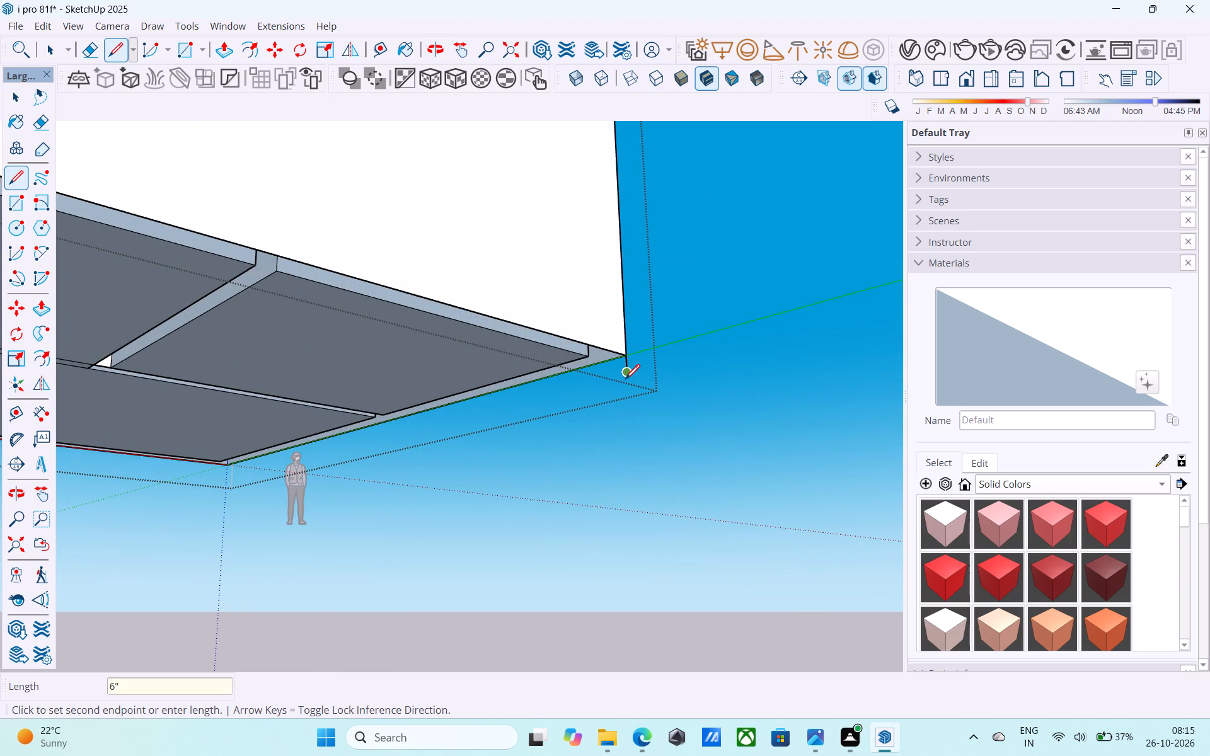
Draw a rectangle below the base between the lower ends of the two 6" vertical lines at opposite corners.
key(r)
click(626, 374)
scroll(691, 361, down, 2)
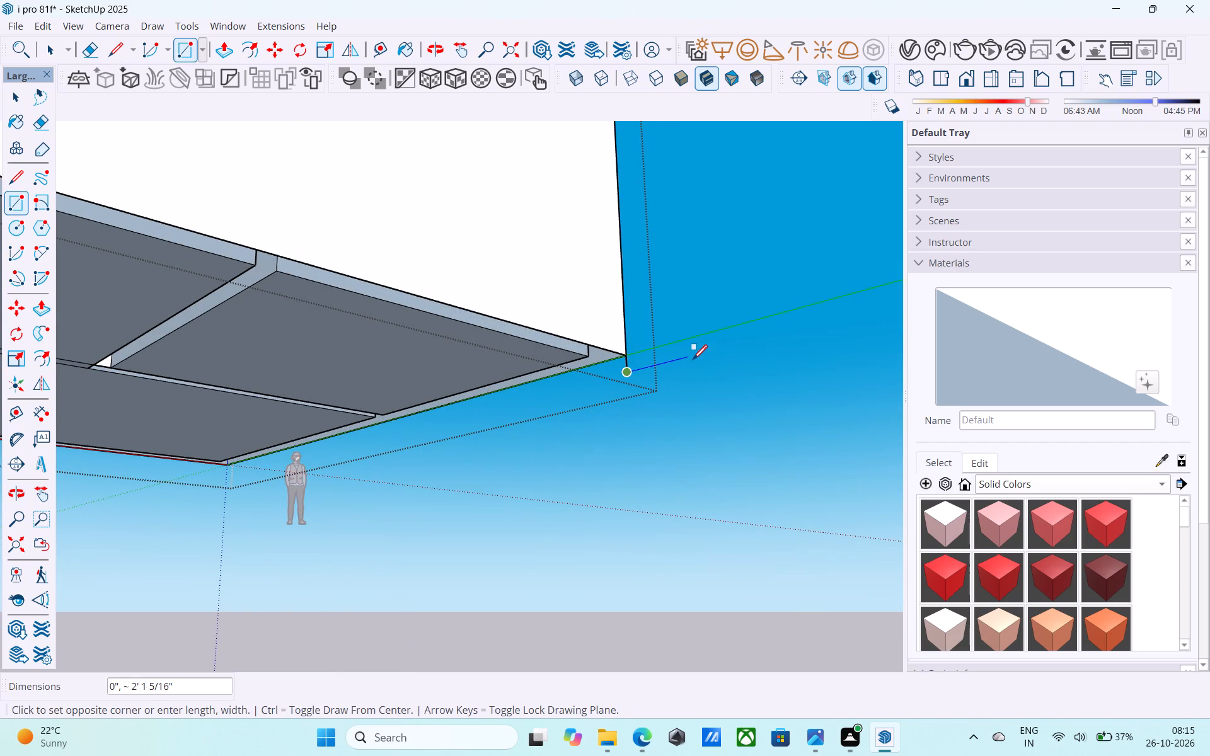
scroll(693, 361, down, 15)
middle_drag(357, 372, 572, 437)
scroll(454, 413, up, 8)
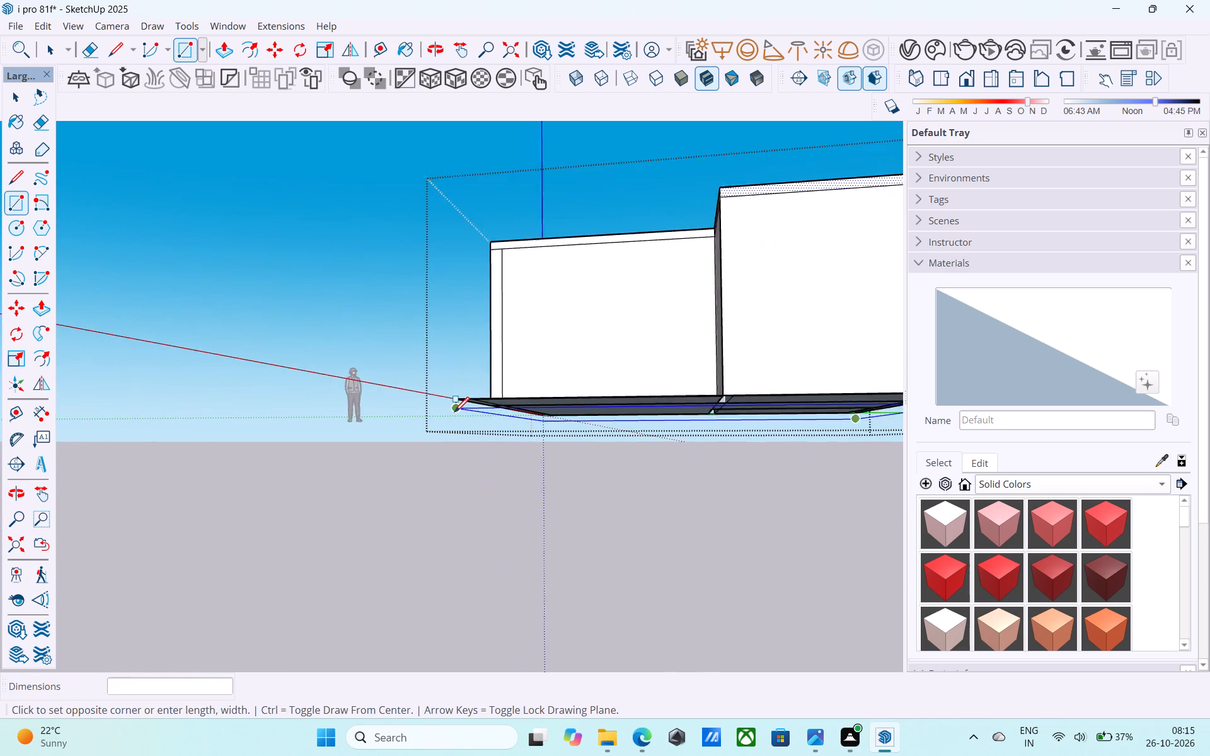
click(456, 410)
key(space)
Reverse the rectangle's face on the underside of the base.
scroll(391, 406, down, 7)
middle_drag(604, 384, 378, 454)
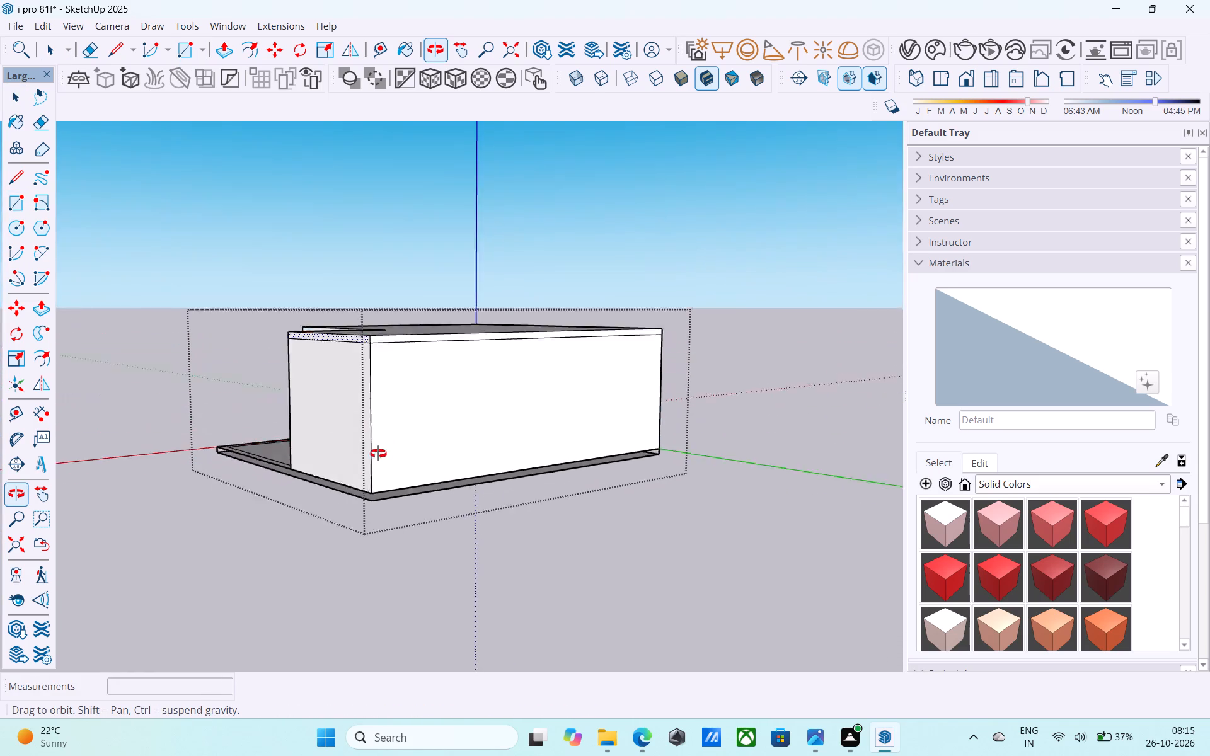
middle_drag(378, 454, 418, 248)
click(425, 261)
right_click(425, 261)
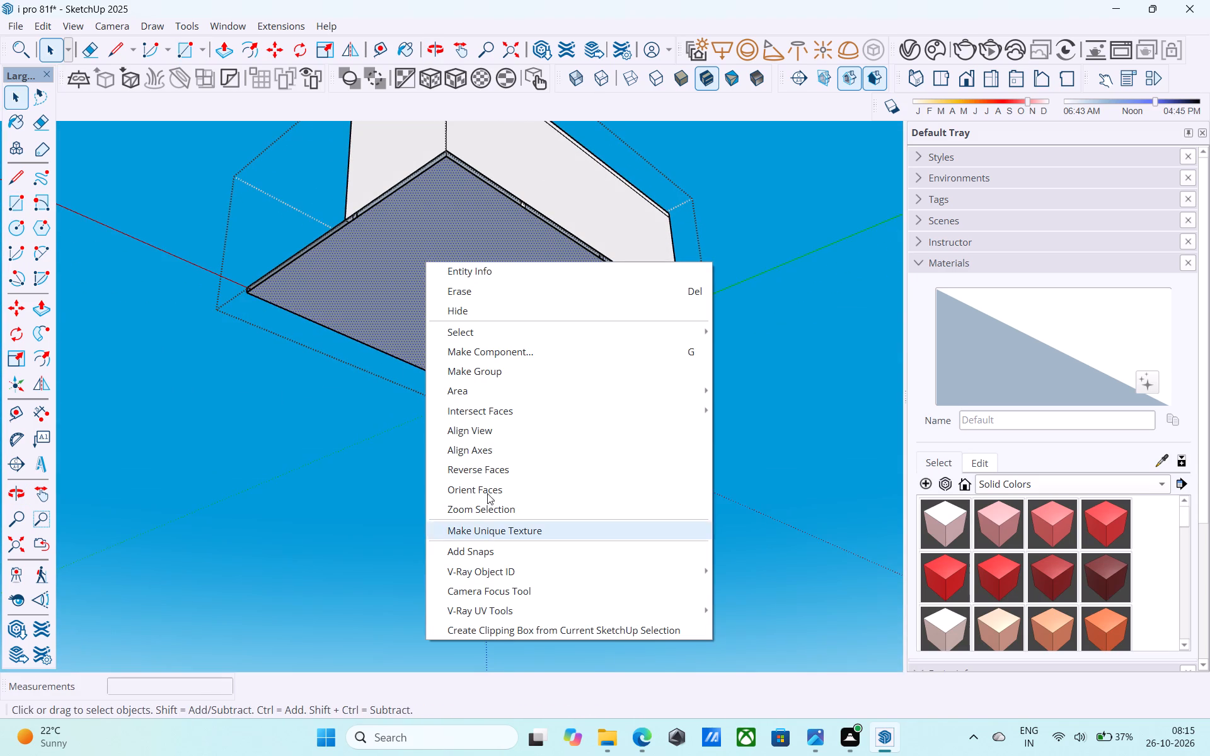
click(488, 472)
Draw a 6" vertical line at the base corner diagonally opposite the origin to close the two adjoining side faces.
scroll(459, 364, down, 6)
middle_drag(456, 381, 458, 554)
key(l)
scroll(473, 416, up, 5)
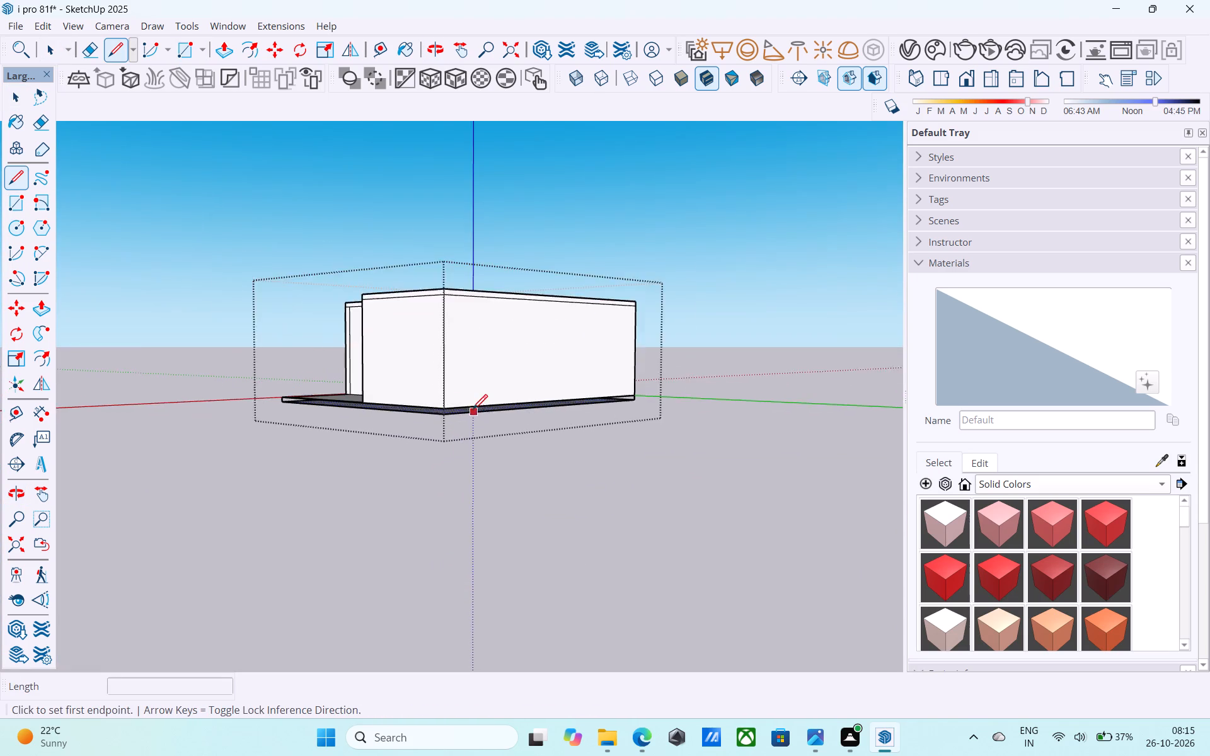
scroll(473, 411, up, 12)
middle_drag(418, 404, 413, 523)
scroll(470, 412, down, 7)
scroll(477, 544, up, 5)
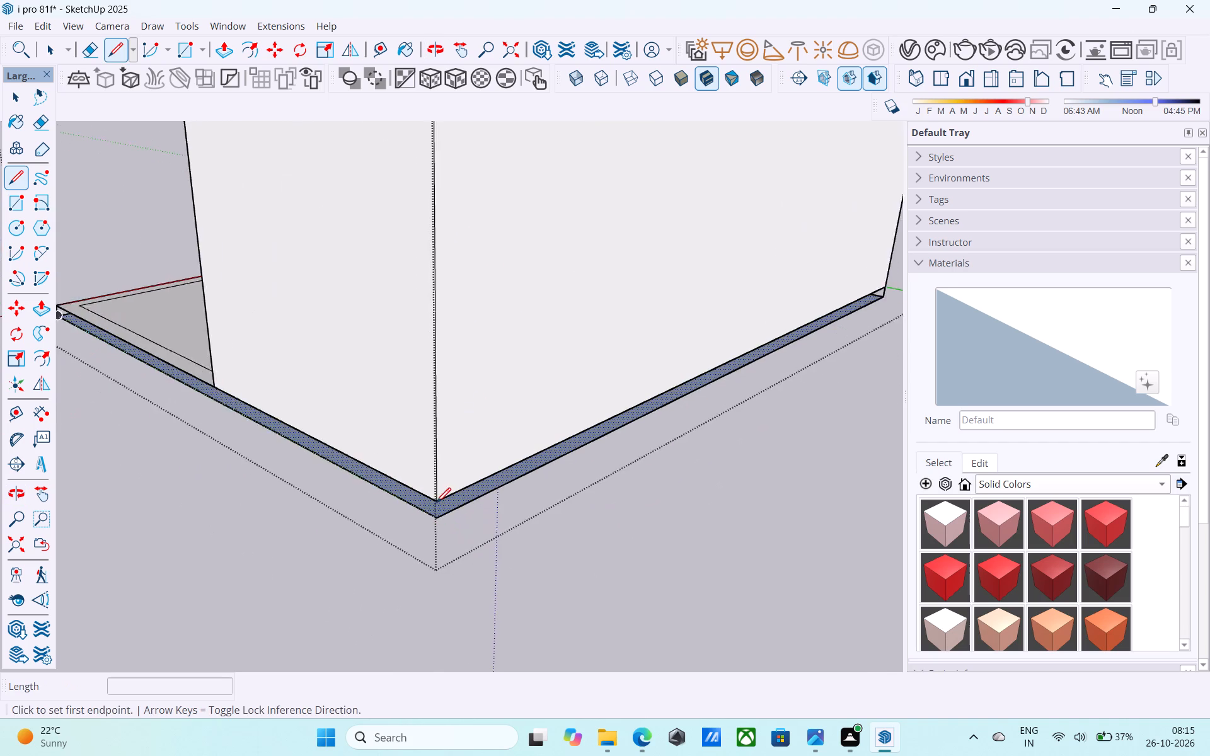
scroll(436, 504, up, 6)
click(433, 503)
click(442, 529)
key(space)
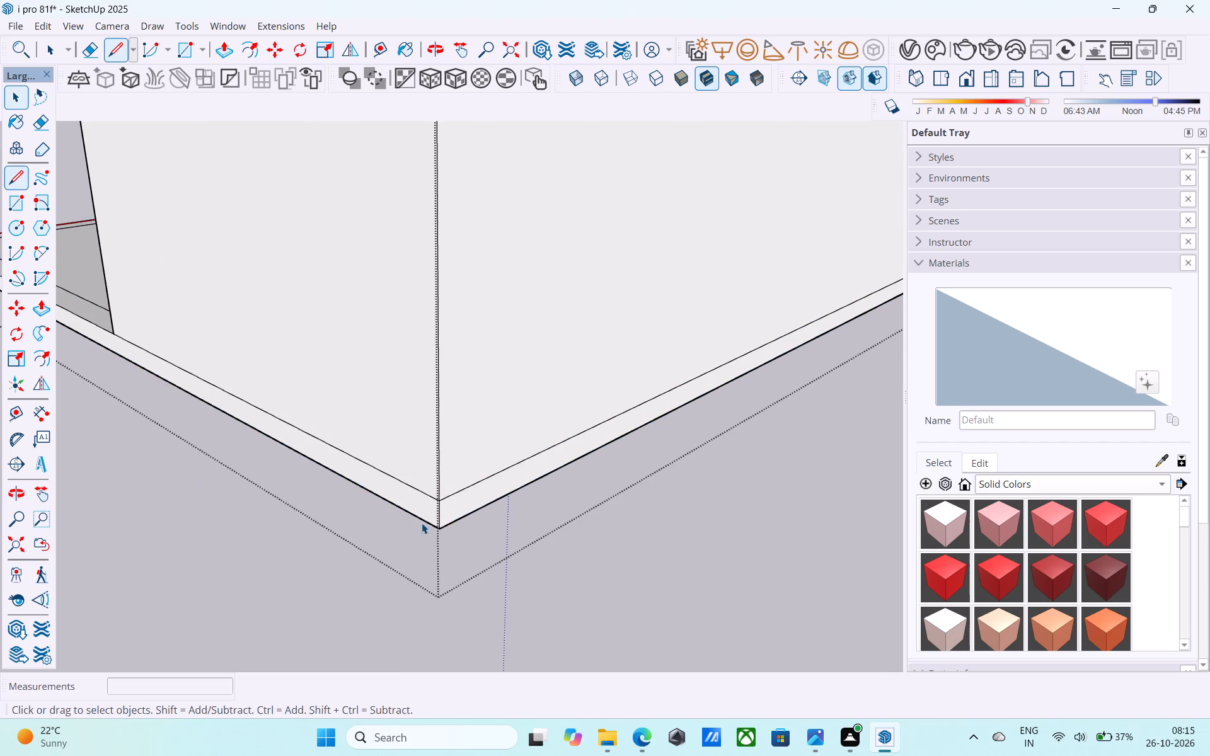
Draw a 6" vertical line at the base corner on the origin to close the remaining two side faces.
scroll(417, 523, down, 2)
scroll(417, 523, up, 1)
scroll(417, 523, down, 9)
middle_drag(422, 513, 790, 416)
middle_drag(430, 470, 691, 434)
scroll(640, 435, down, 1)
scroll(693, 434, down, 5)
middle_drag(468, 454, 534, 471)
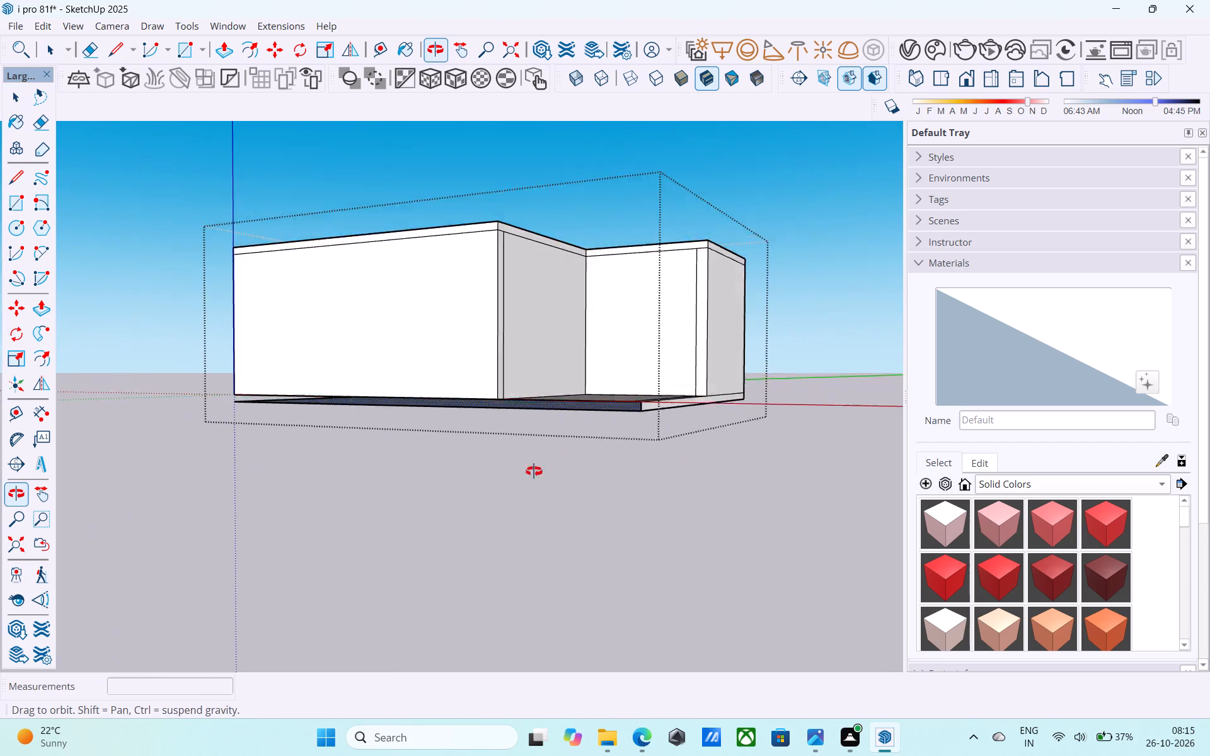
middle_drag(534, 471, 613, 488)
scroll(613, 487, up, 1)
scroll(200, 406, up, 10)
key(l)
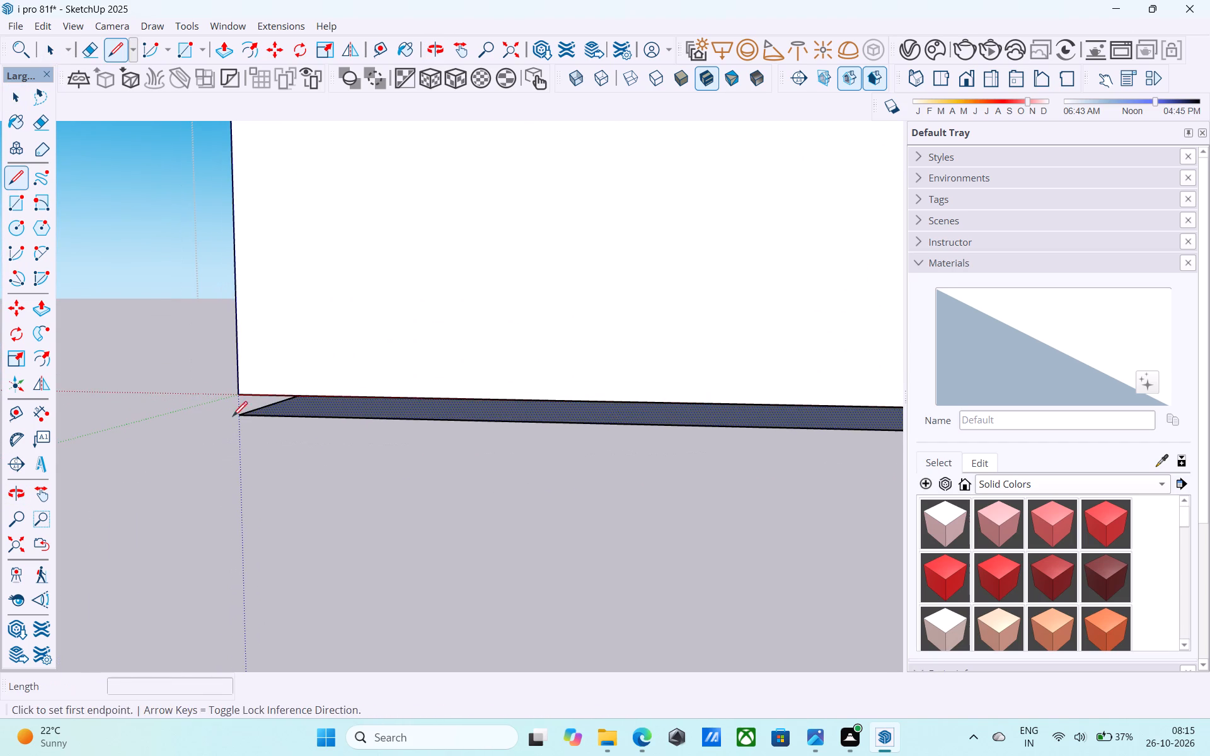
middle_drag(282, 437, 481, 455)
scroll(267, 396, up, 8)
click(237, 441)
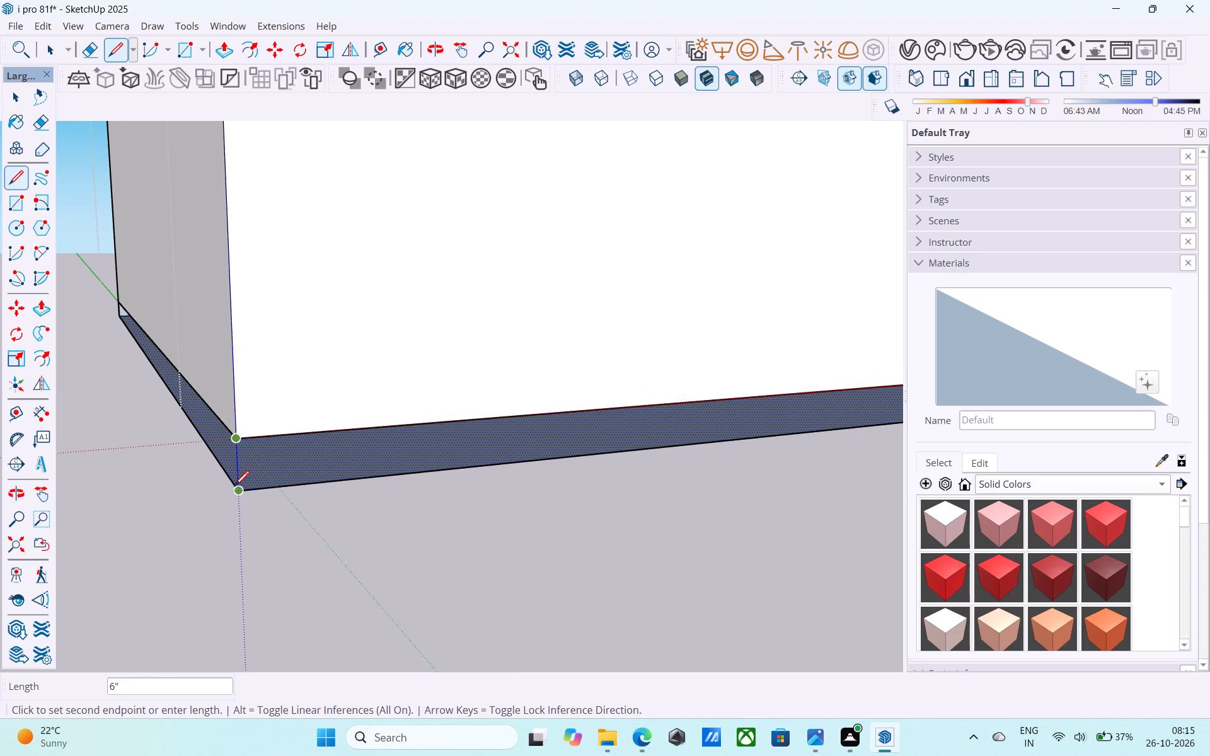
click(231, 494)
key(space)
click(284, 472)
Examine the house and its open corner room from several angles, checking the base, walls and roof slab.
scroll(256, 438, down, 20)
scroll(256, 438, down, 4)
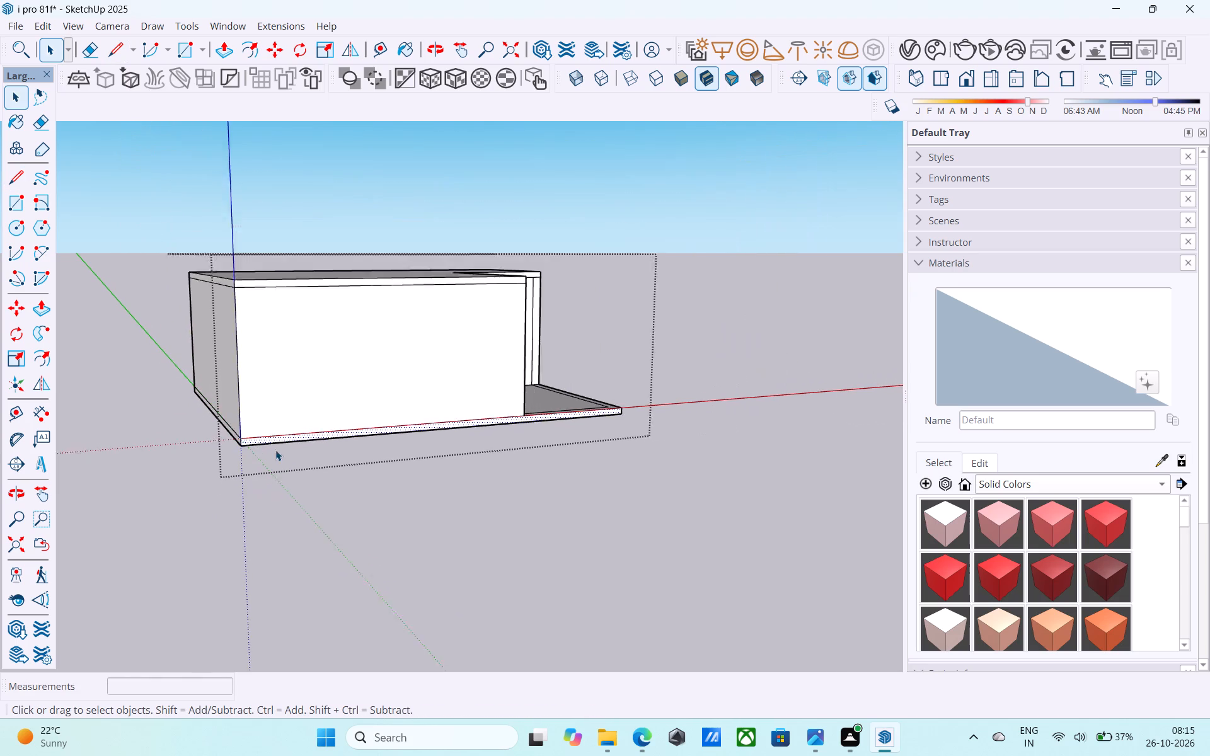
scroll(275, 450, down, 2)
middle_drag(36, 511, 28, 511)
scroll(376, 379, down, 2)
middle_drag(384, 379, 96, 395)
middle_drag(379, 356, 290, 515)
scroll(328, 394, down, 1)
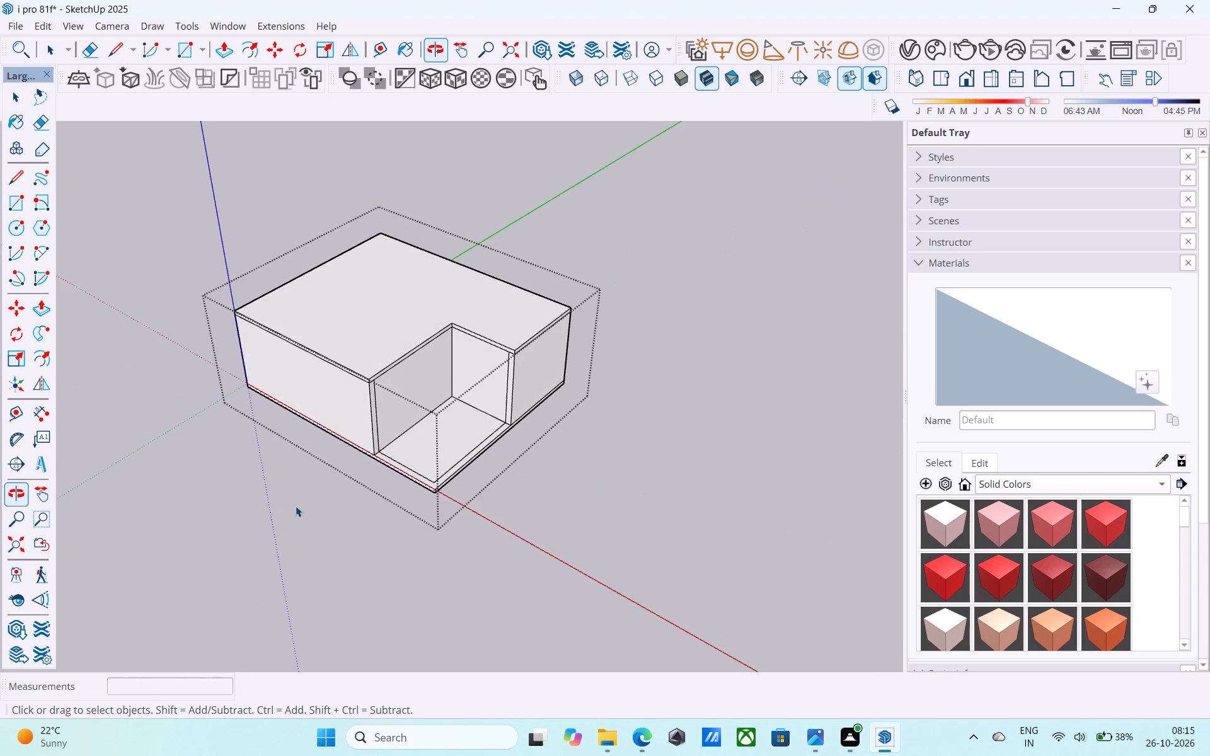
scroll(368, 418, up, 4)
scroll(369, 417, down, 5)
shift+middle_drag(369, 417, 335, 379)
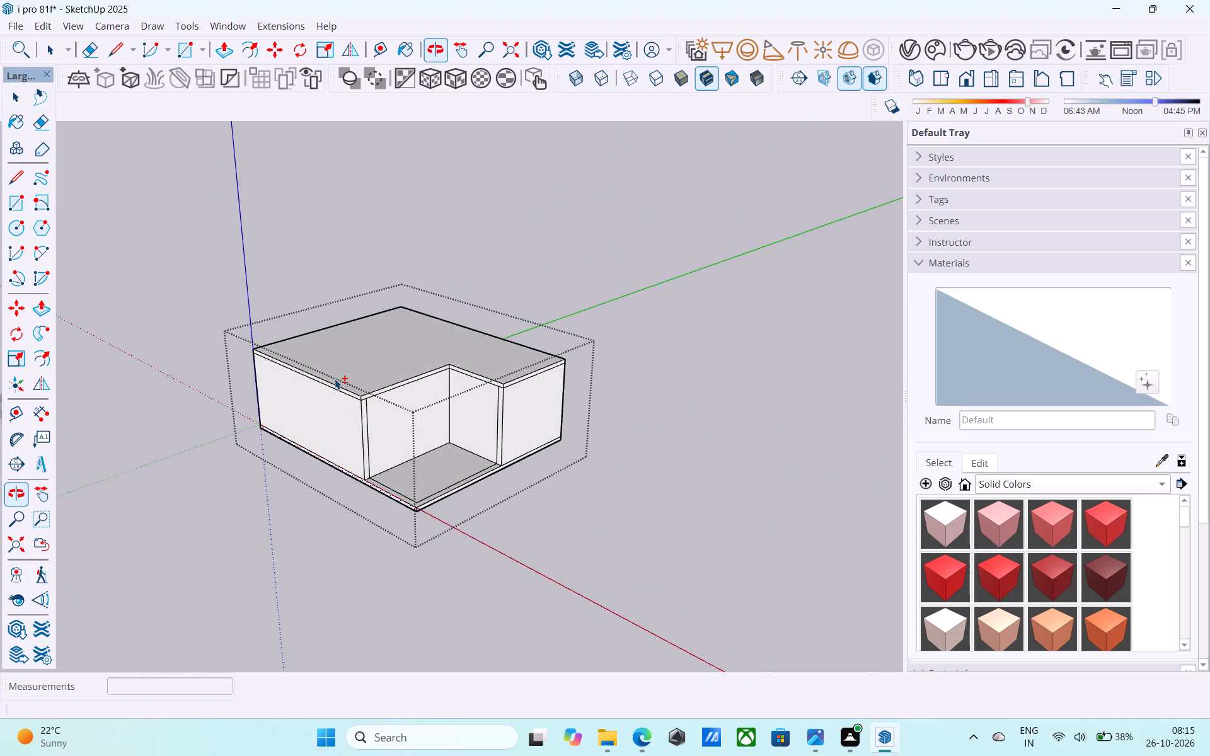
scroll(335, 379, up, 6)
scroll(337, 382, down, 4)
shift+middle_drag(372, 408, 422, 483)
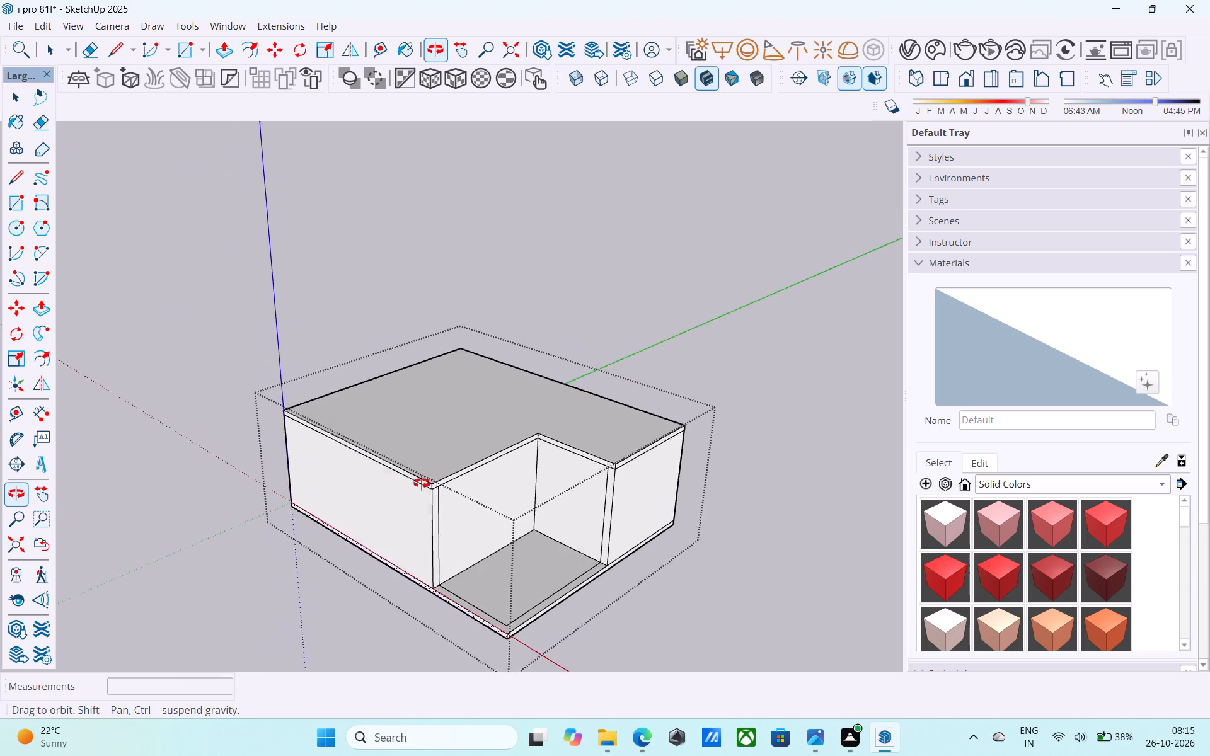
shift+middle_drag(422, 483, 287, 437)
shift+middle_drag(367, 474, 345, 472)
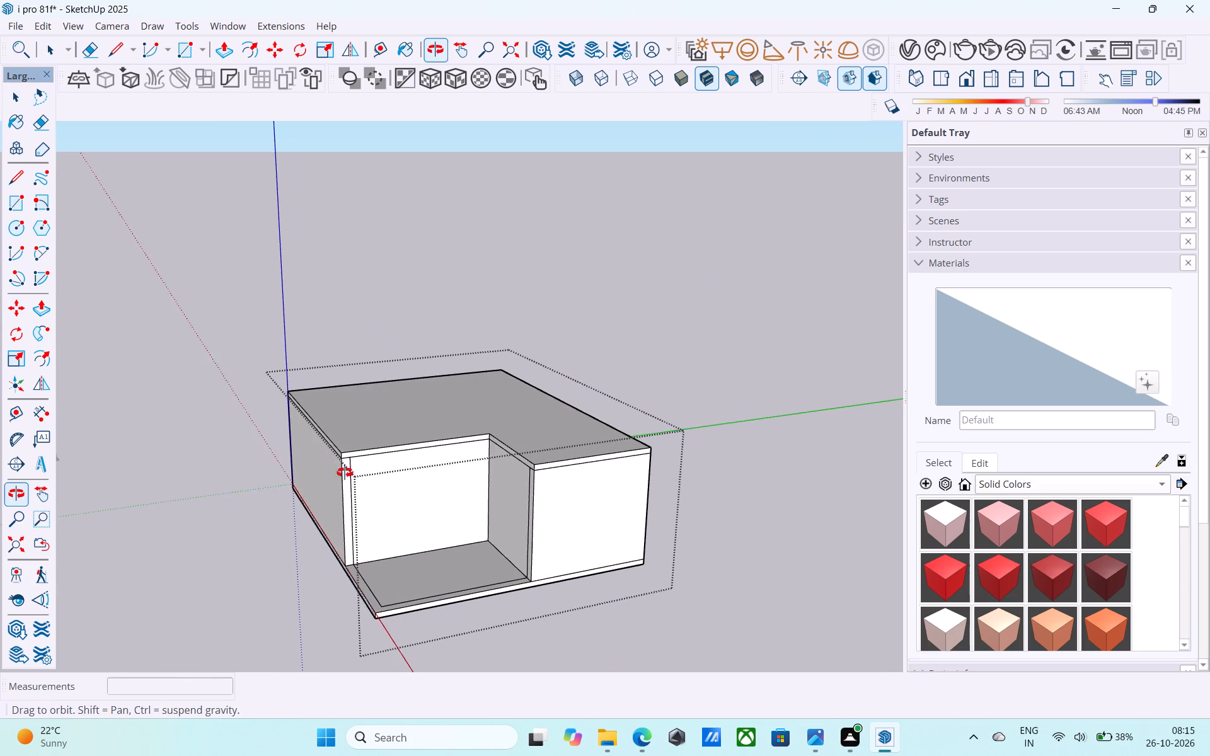
shift+middle_drag(345, 472, 332, 464)
scroll(332, 464, up, 4)
scroll(367, 459, down, 5)
shift+middle_drag(367, 459, 362, 437)
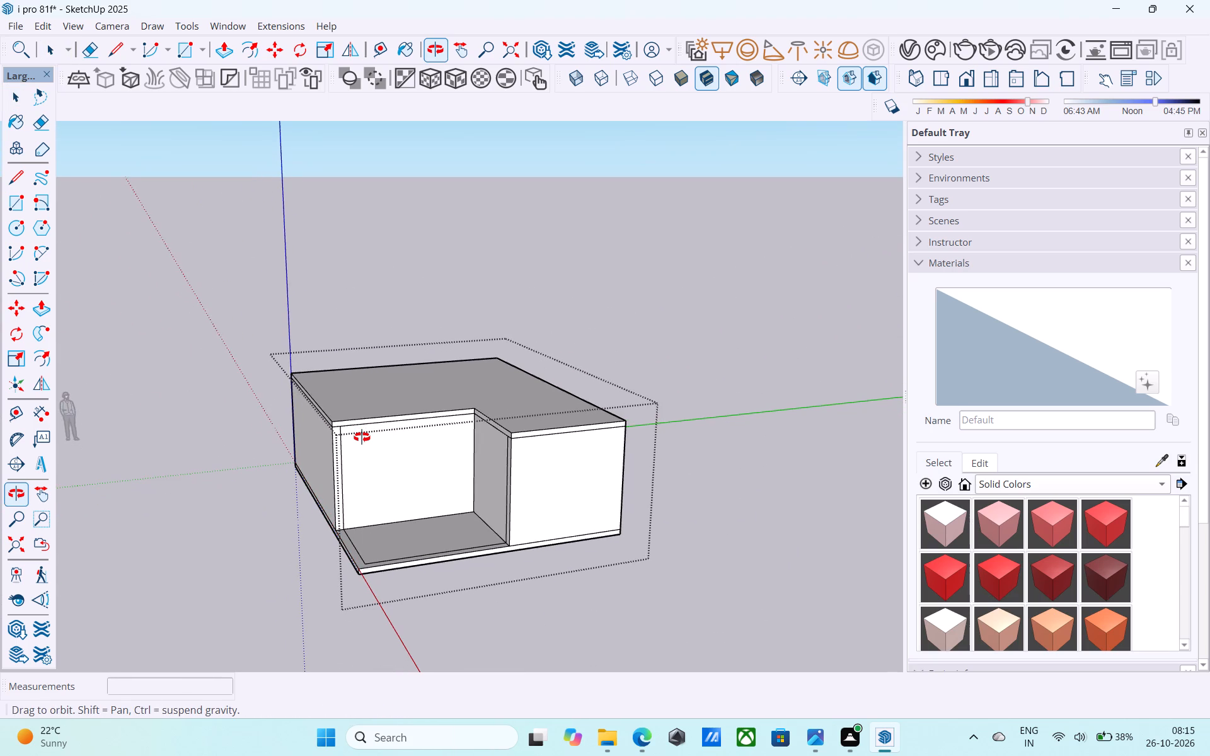
shift+middle_drag(362, 437, 389, 483)
scroll(389, 483, up, 5)
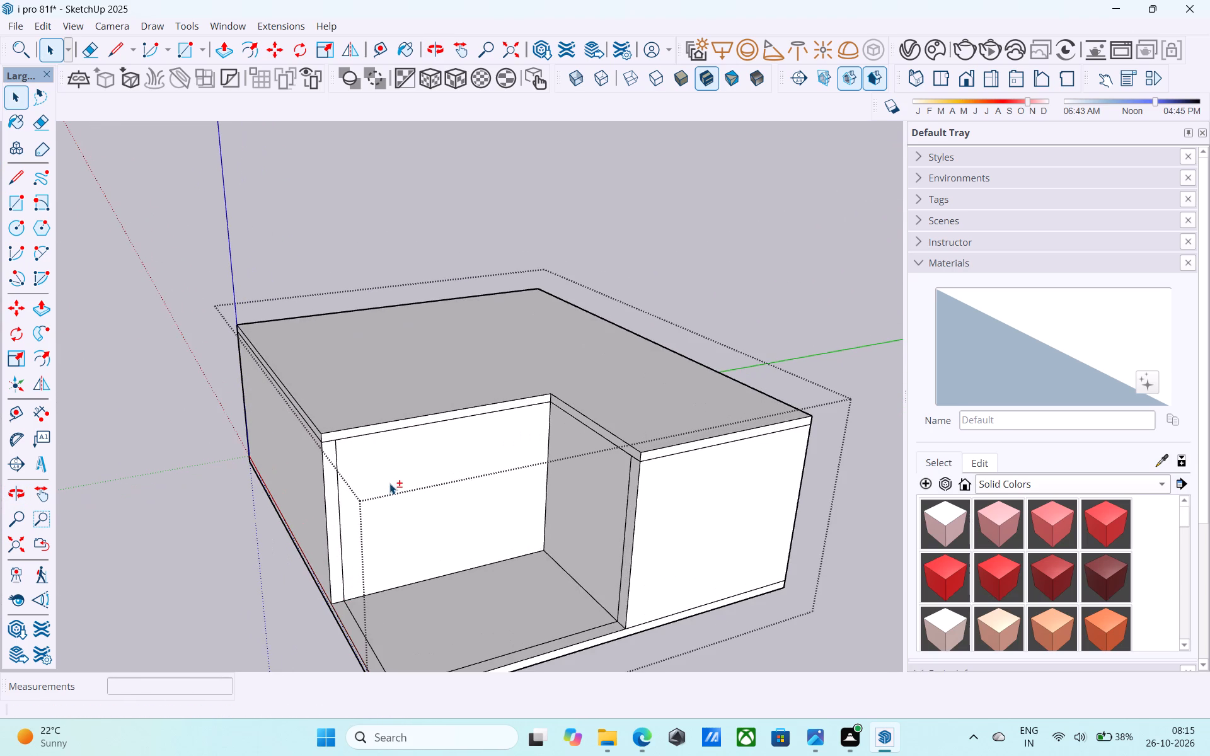
shift+middle_drag(370, 430, 355, 370)
scroll(356, 372, up, 3)
scroll(356, 372, down, 7)
shift+middle_drag(360, 392, 366, 455)
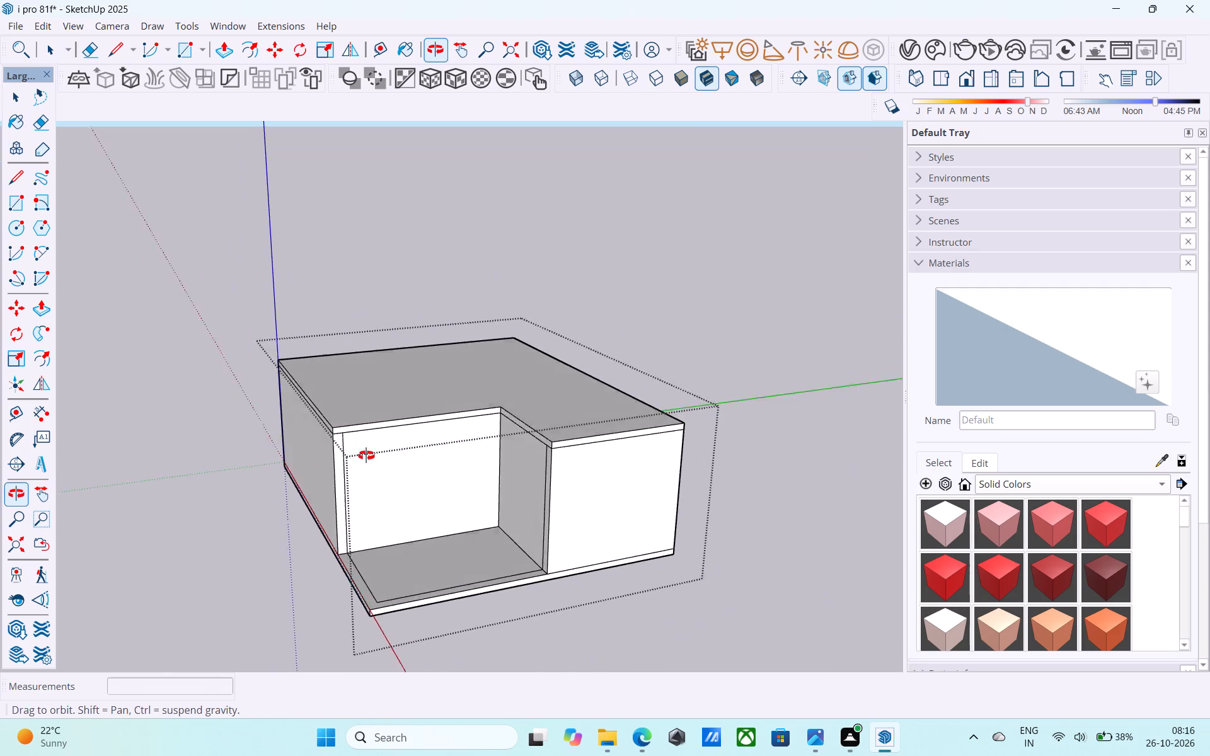
shift+middle_drag(366, 455, 357, 495)
shift+middle_drag(382, 514, 365, 513)
Copy the vertical edge beside the outer wall 5' along the wall face in the open corner.
scroll(345, 490, up, 7)
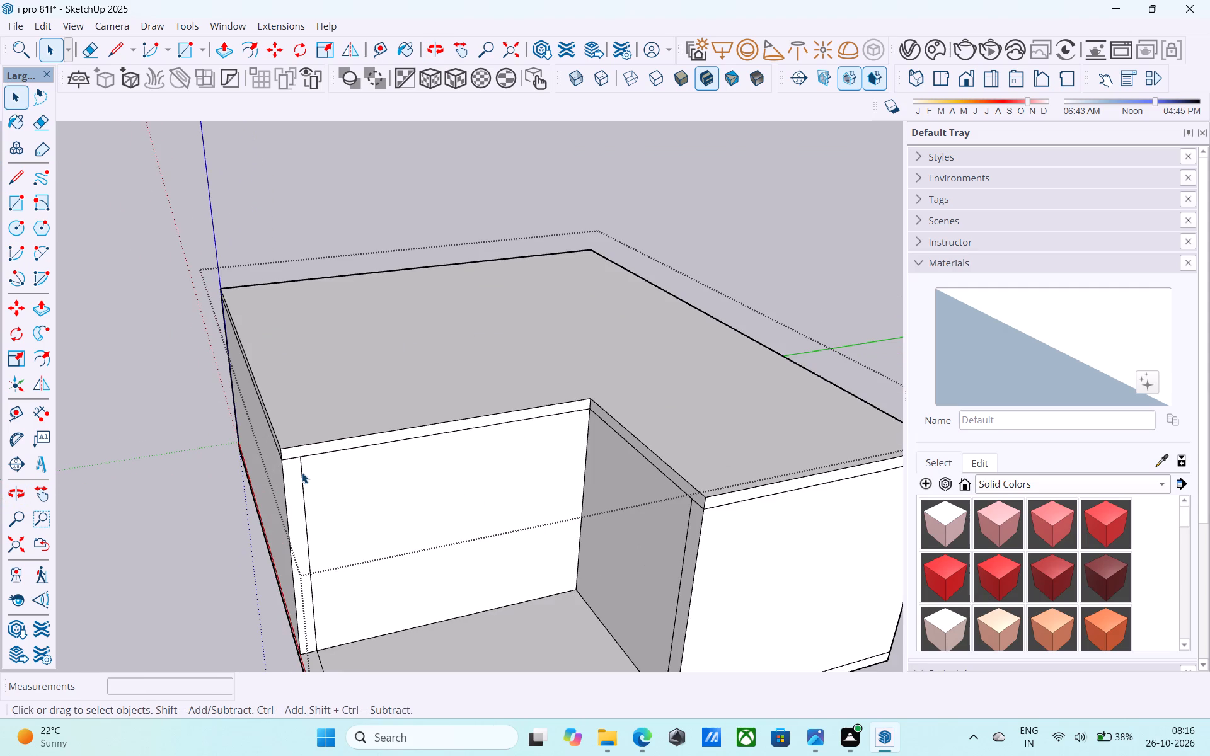
click(302, 472)
key(m)
click(301, 464)
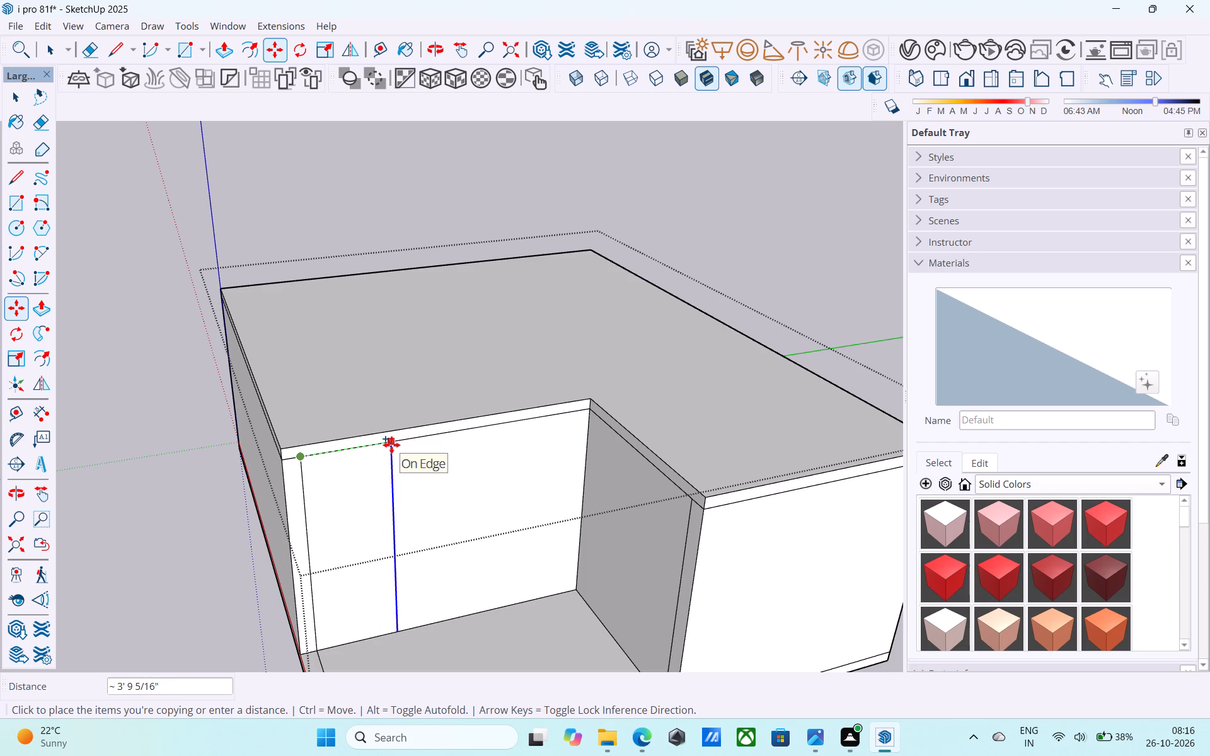
text(6')
key(Return)
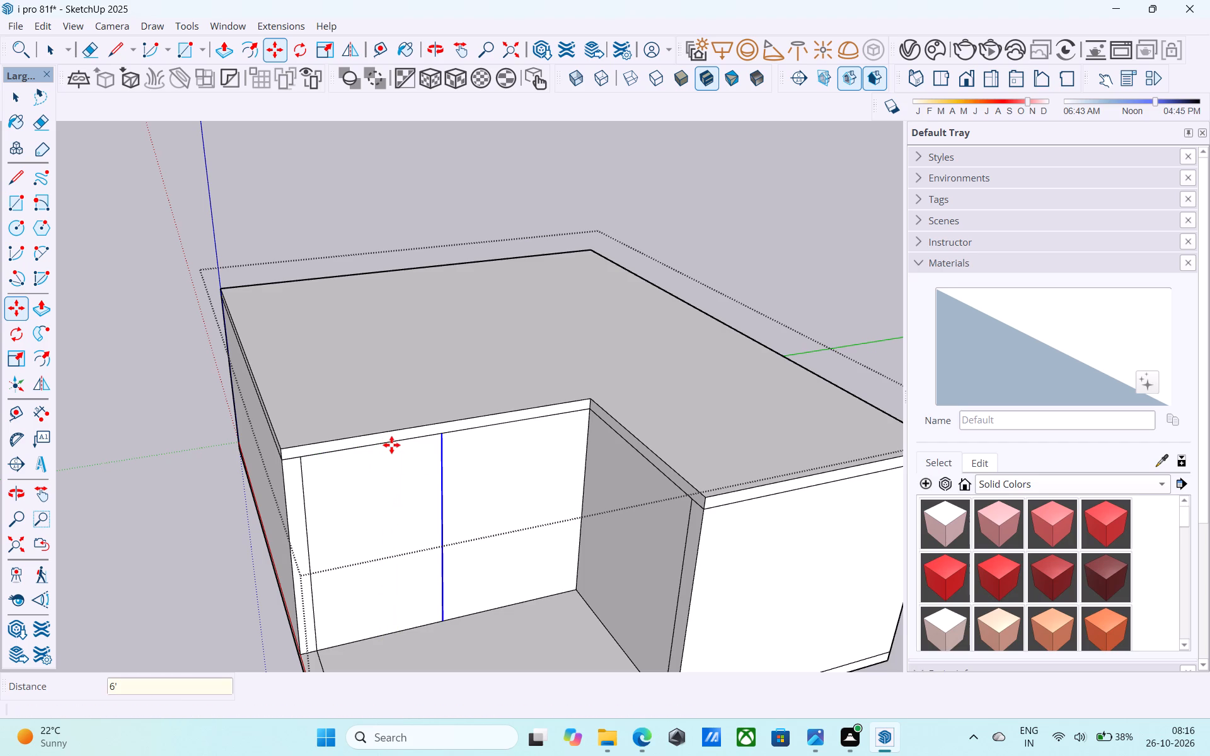
text(5')
key(Return)
key(space)
Push/Pull the 5' wide split-off wall face 6" inward, through the wall, to cut a full-height opening.
click(386, 463)
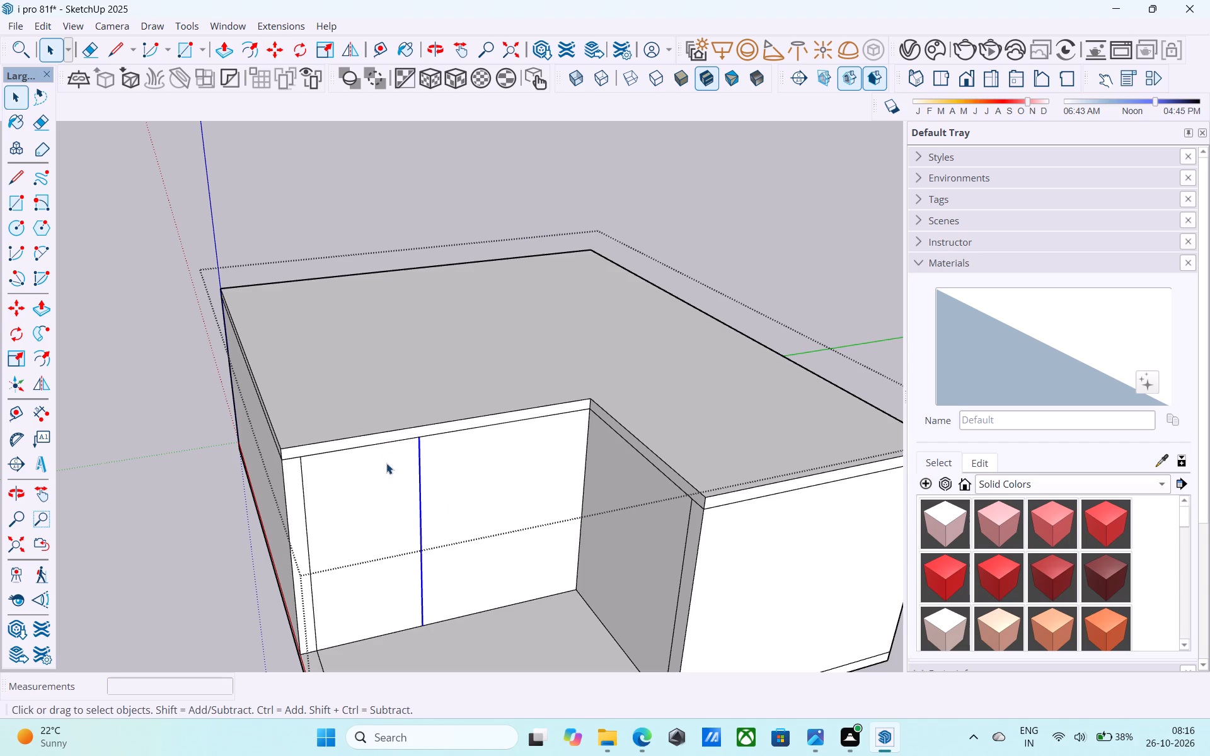
key(p)
click(379, 501)
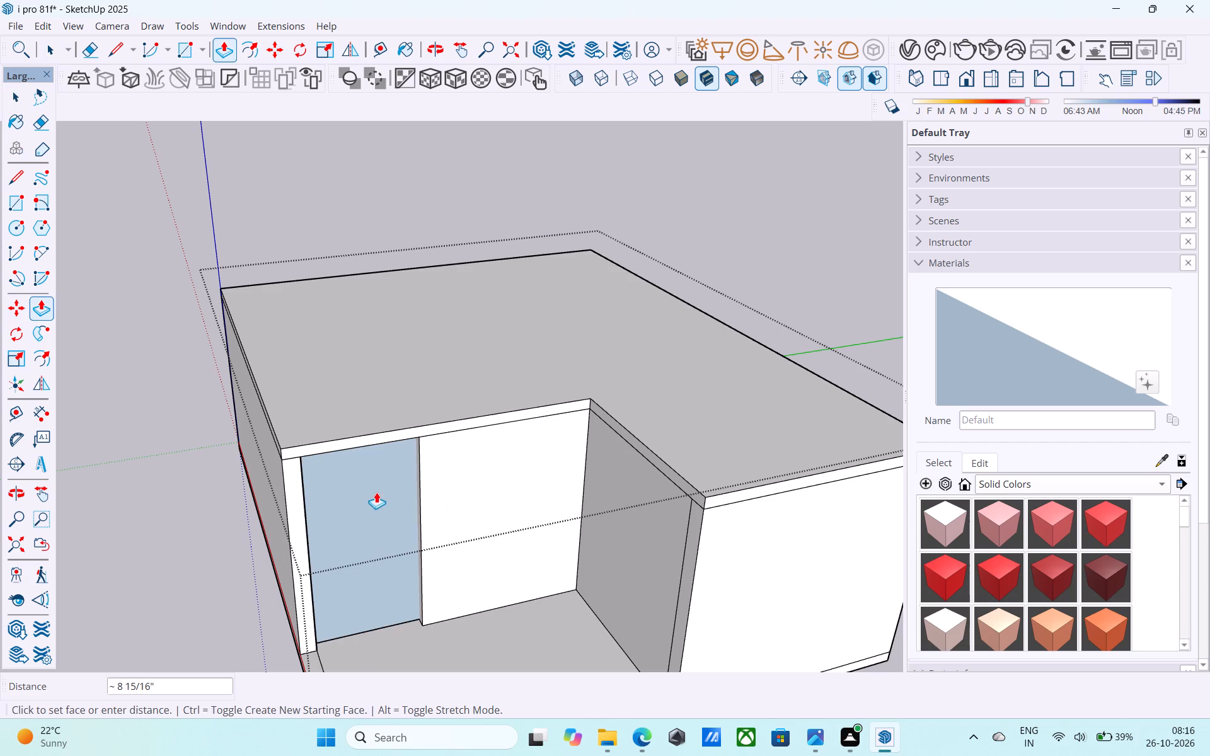
middle_drag(376, 492, 354, 449)
scroll(354, 449, up, 6)
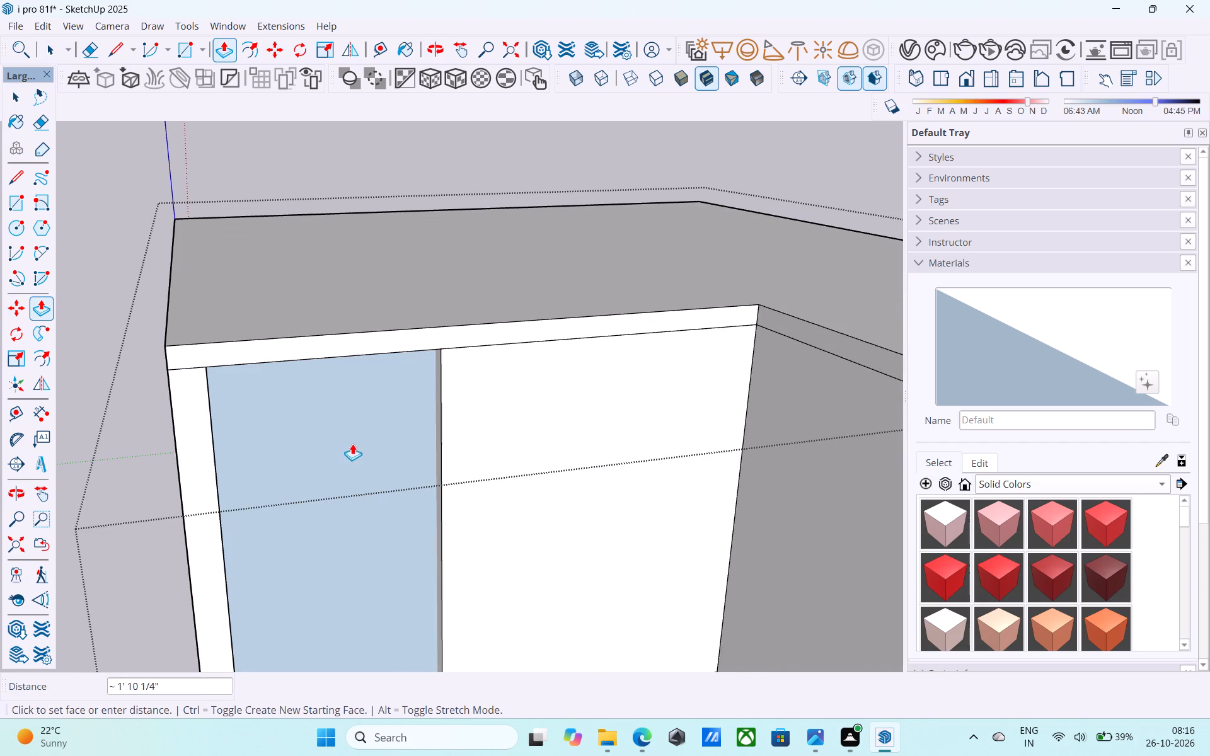
click(340, 443)
scroll(340, 442, down, 3)
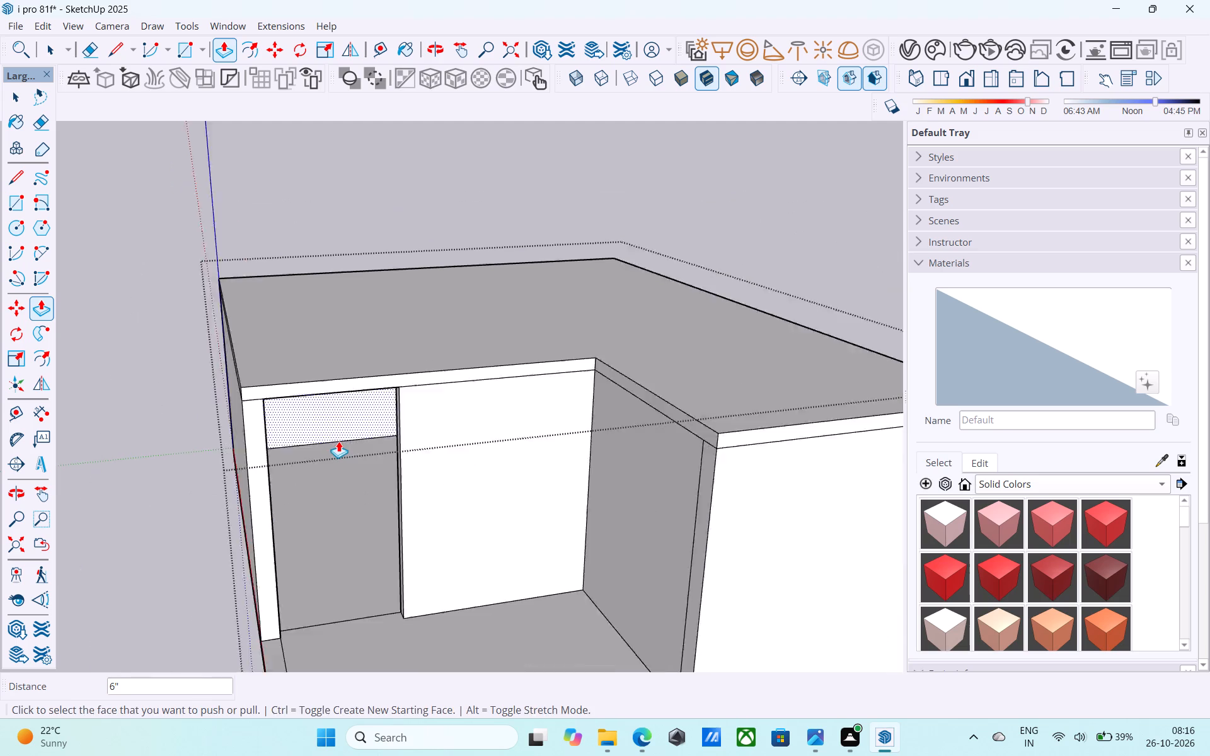
scroll(338, 441, down, 4)
middle_drag(337, 441, 323, 382)
scroll(323, 382, up, 6)
key(space)
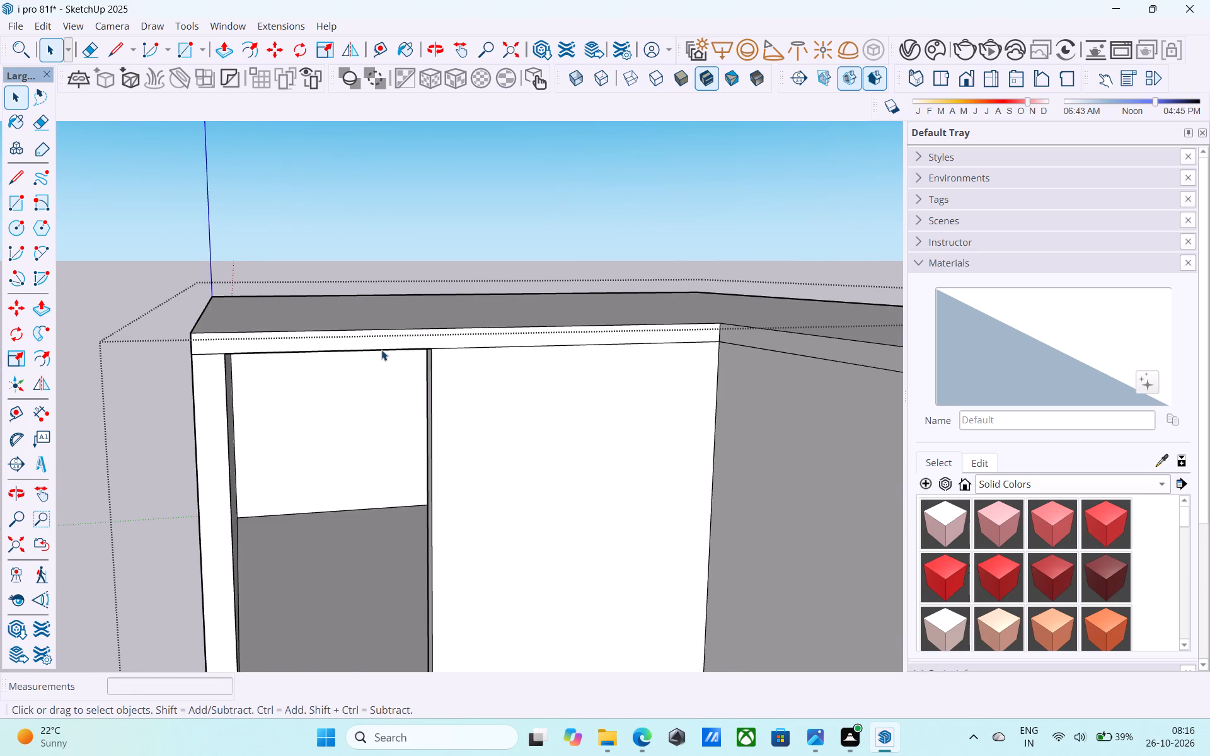
Copy the inner vertical edge at the opening's outer-wall side 4' inward along the outer wall's inside face.
key(l)
key(space)
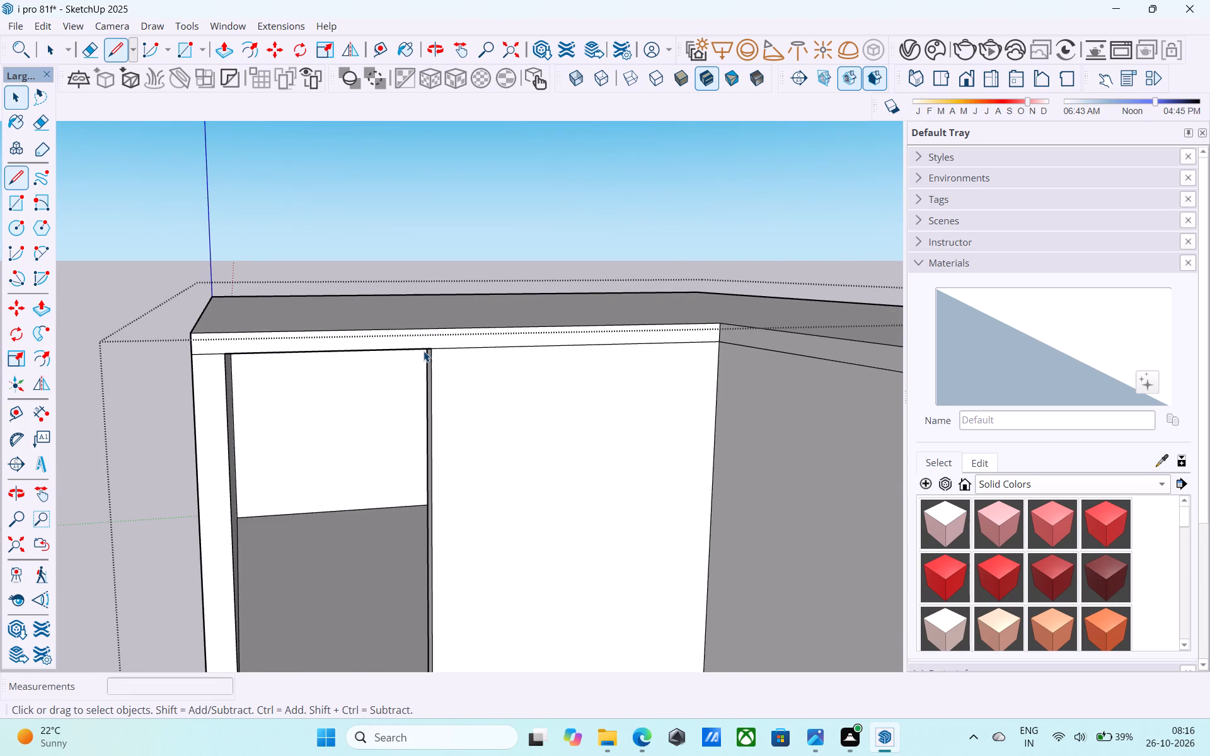
middle_drag(389, 399, 385, 343)
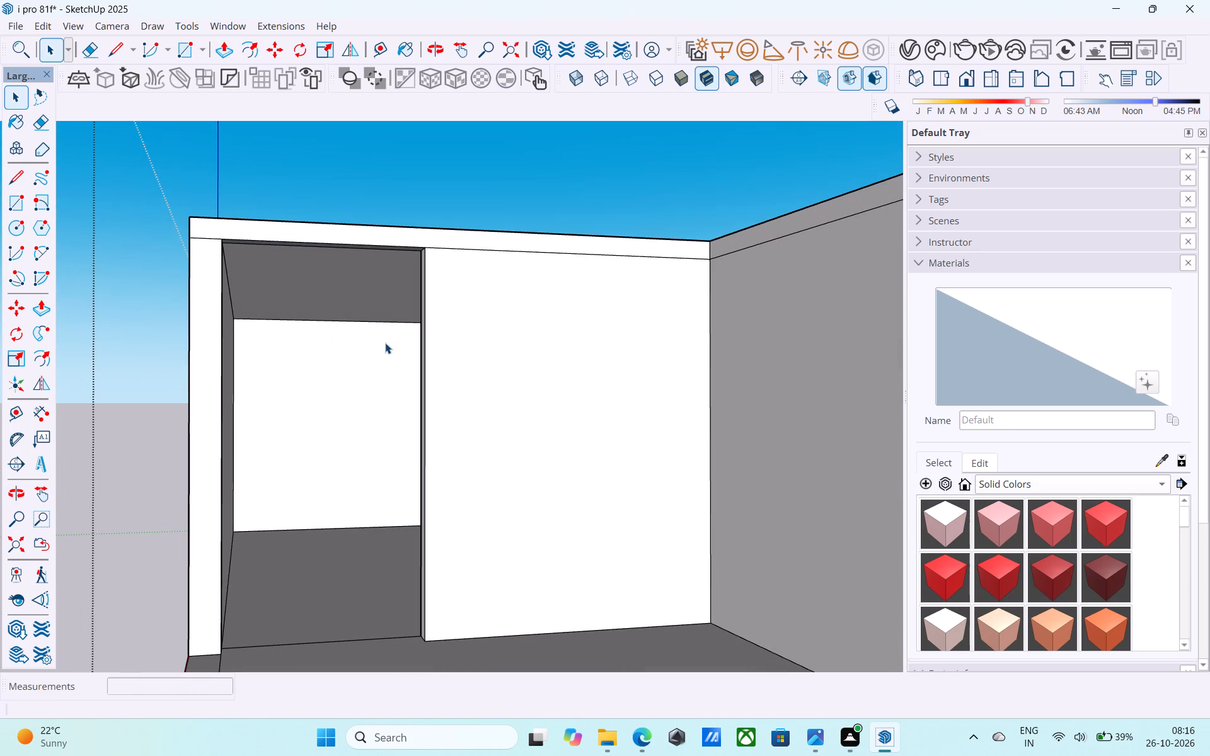
scroll(385, 343, down, 5)
middle_click(385, 343)
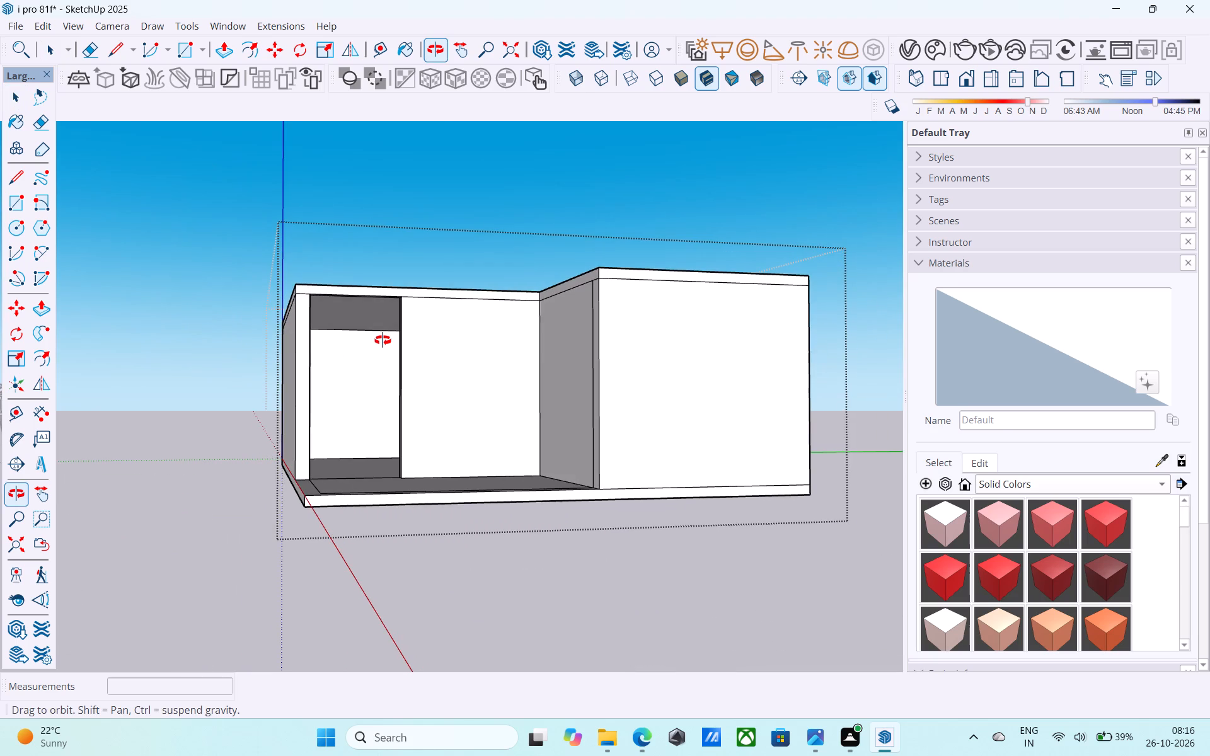
middle_drag(383, 340, 272, 432)
scroll(251, 435, up, 8)
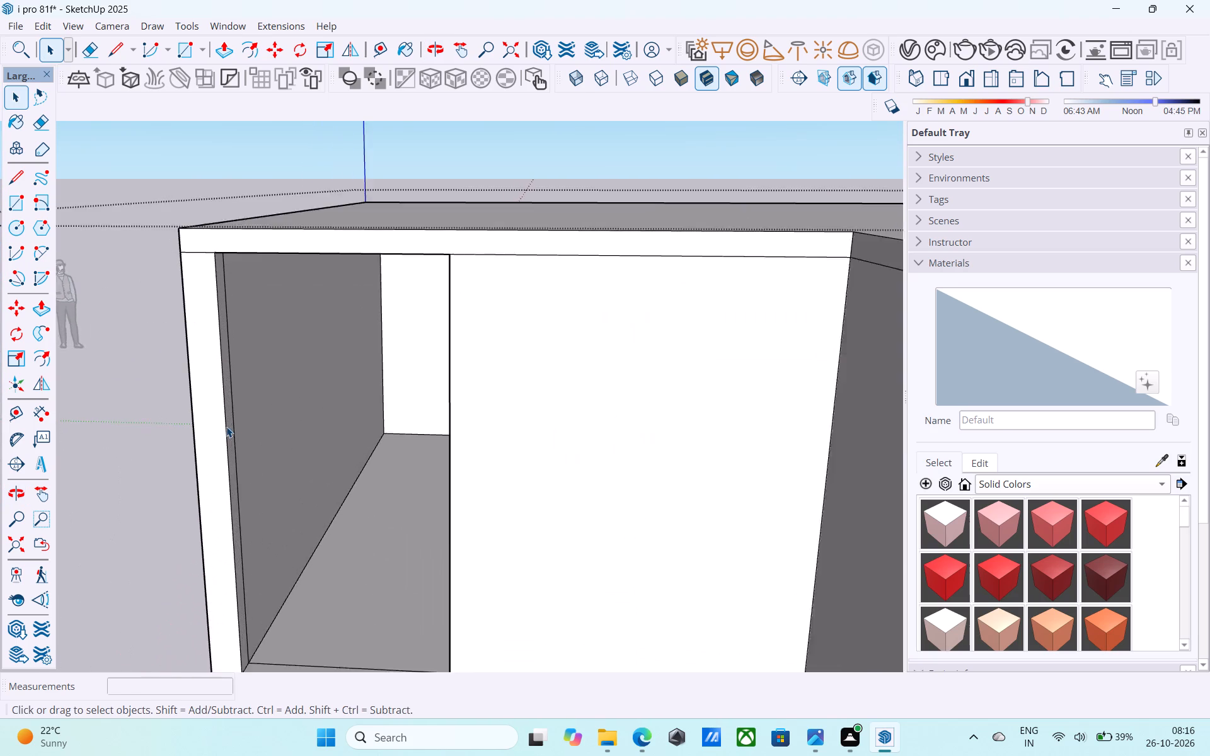
scroll(226, 427, up, 4)
click(237, 433)
key(m)
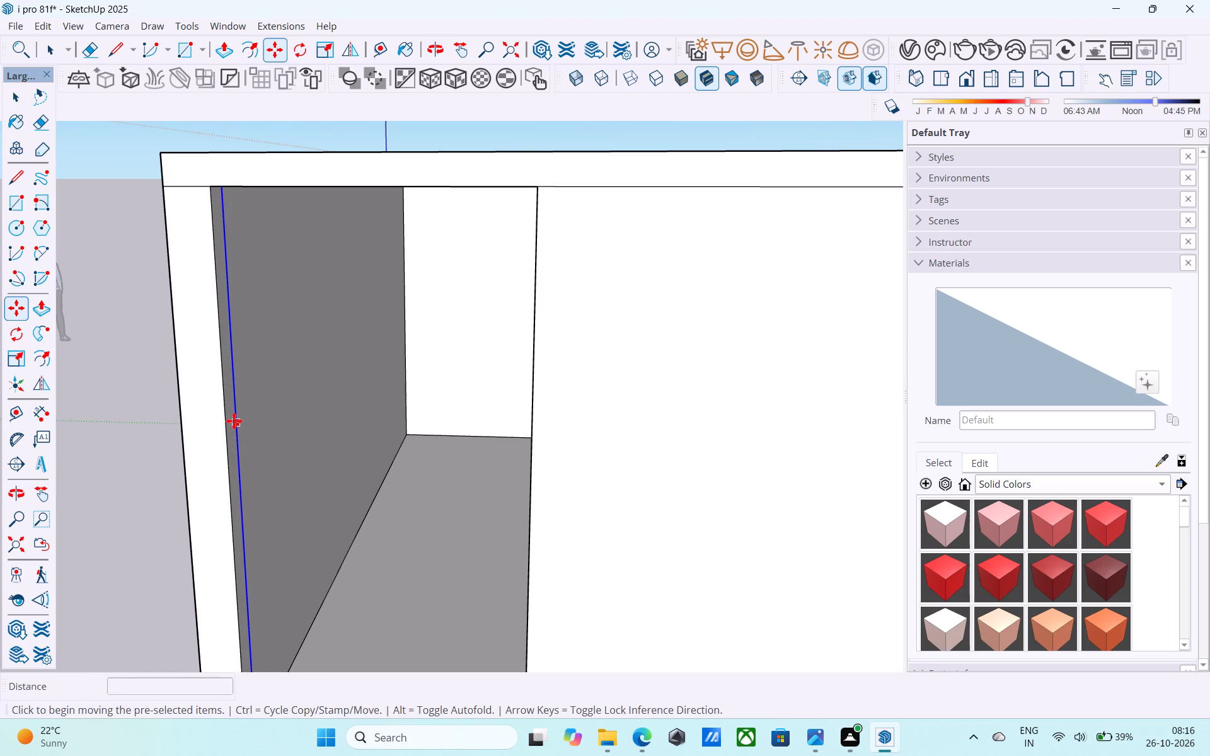
click(234, 421)
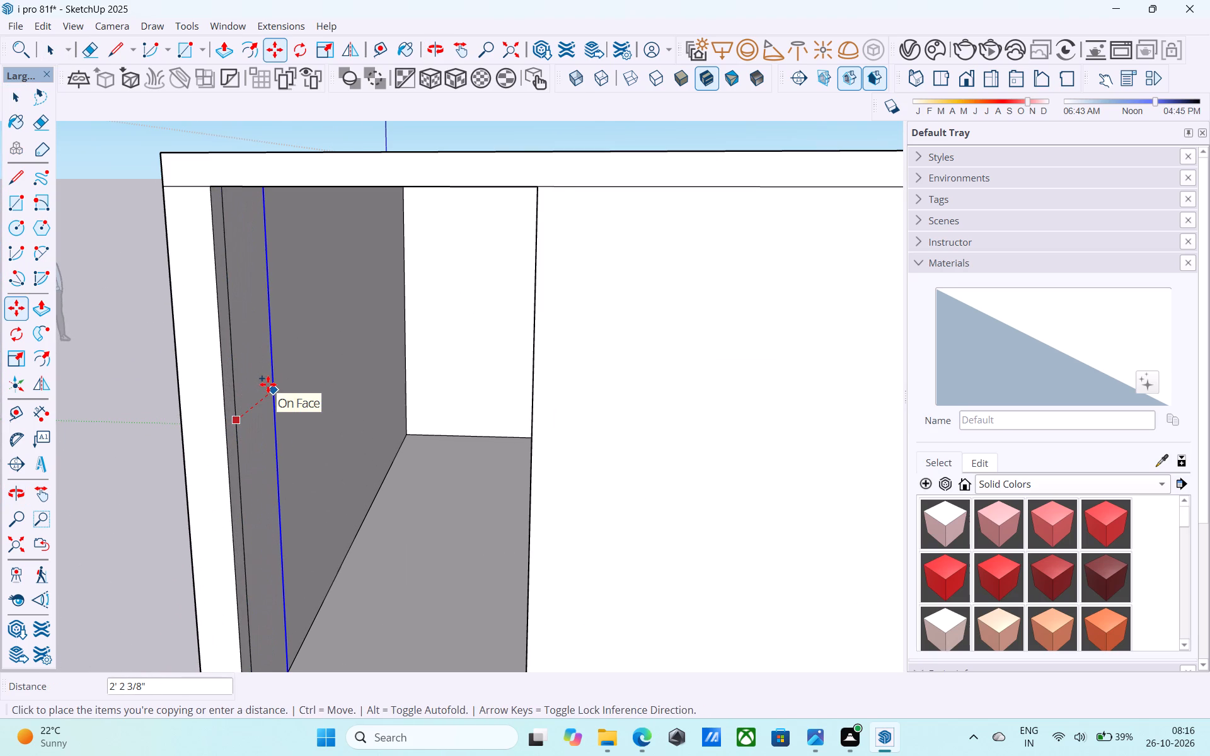
key(4)
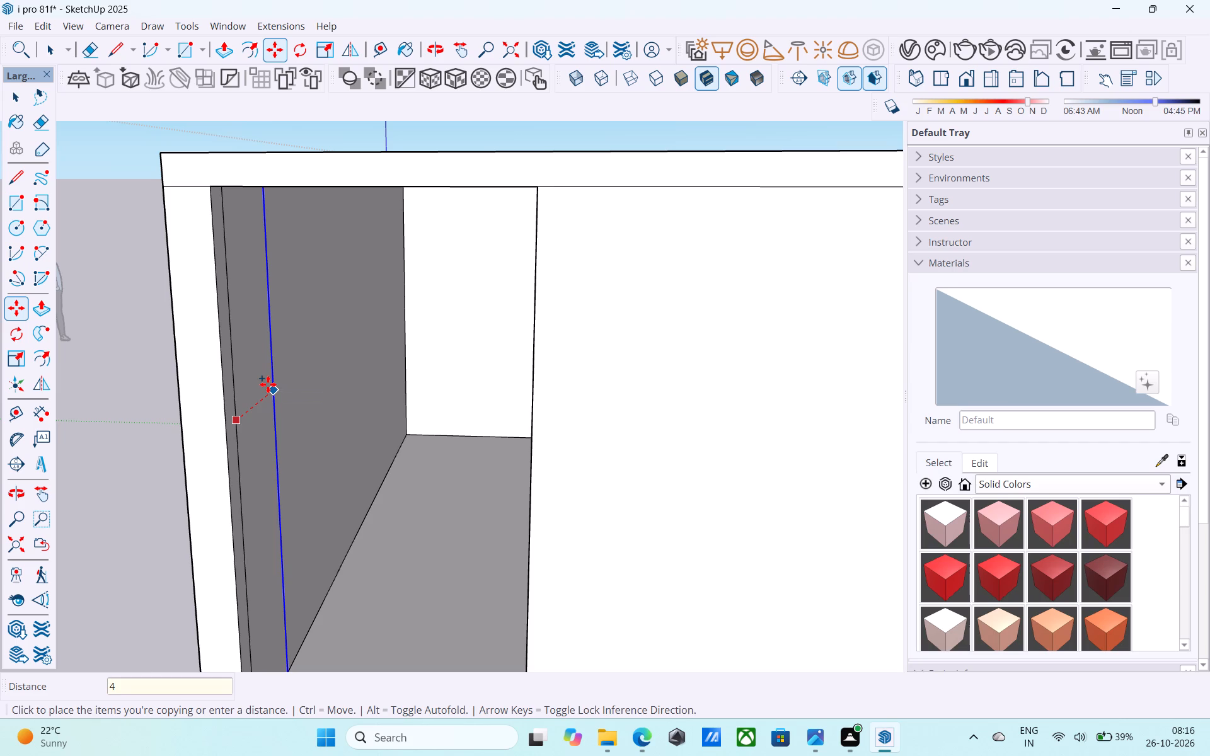
key(apostrophe)
key(Return)
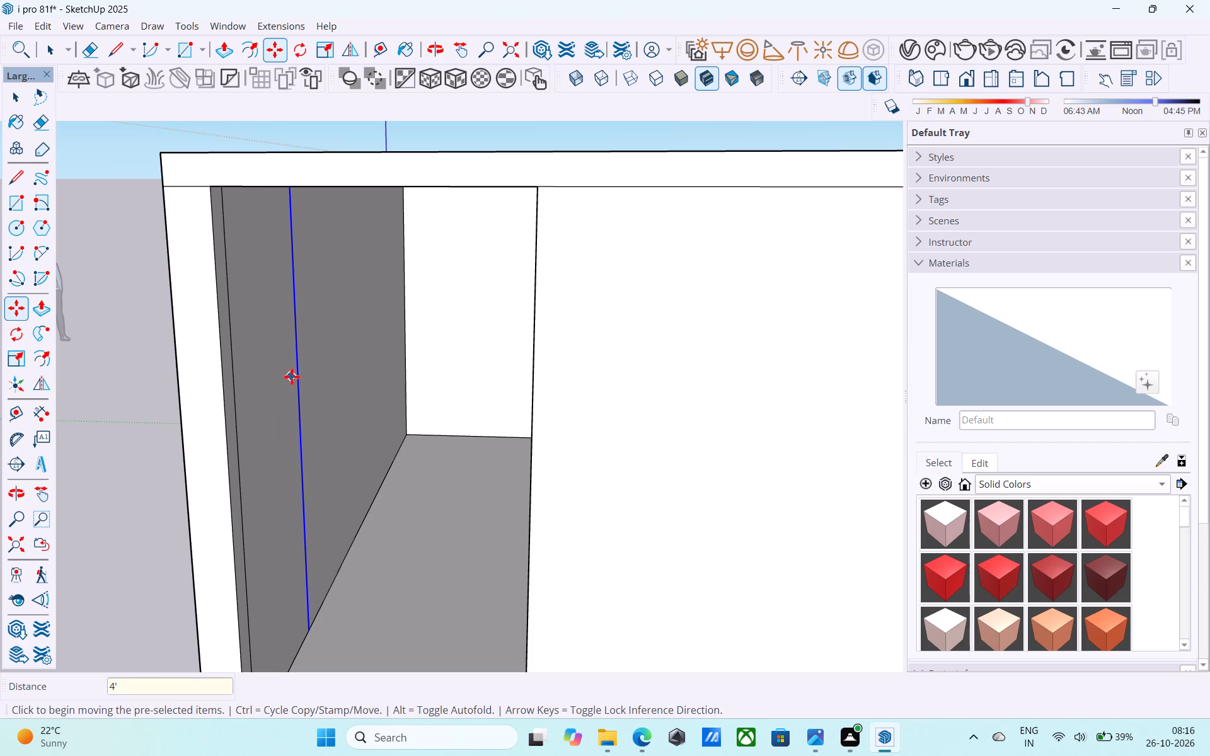
Copy the new vertical line another 6" along the outer wall's inside face to mark a partition thickness.
click(294, 374)
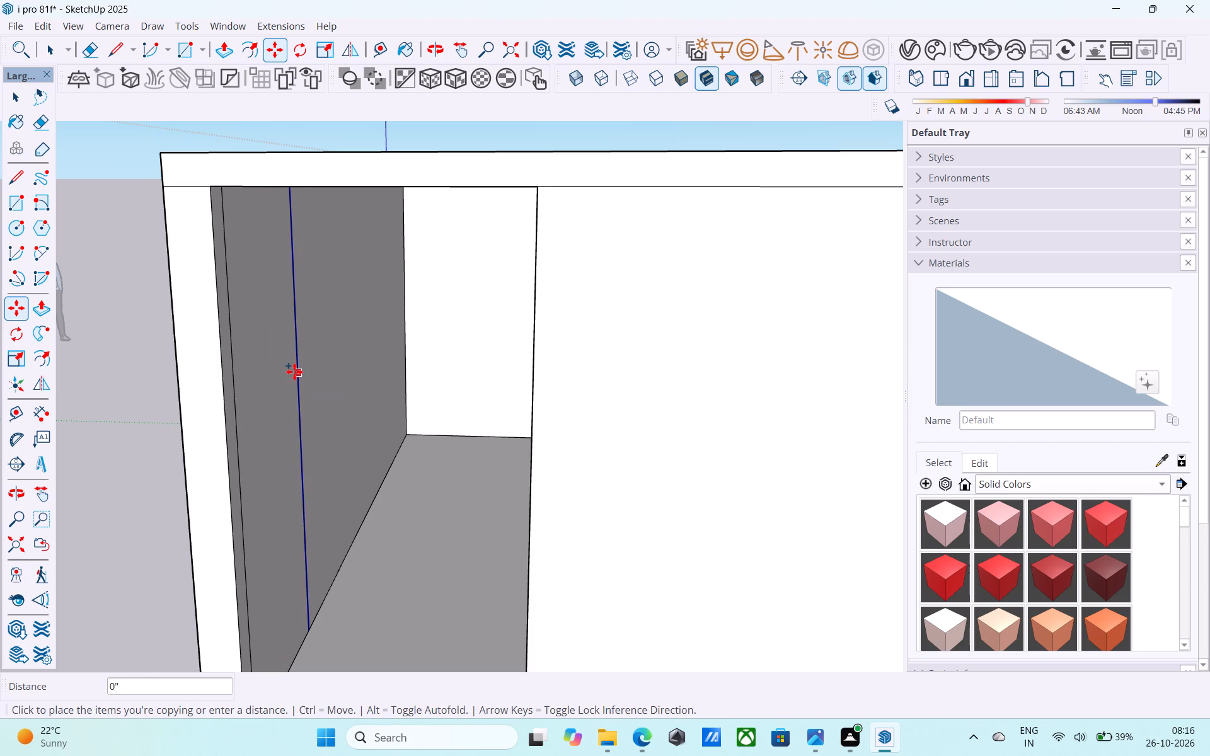
scroll(307, 362, up, 8)
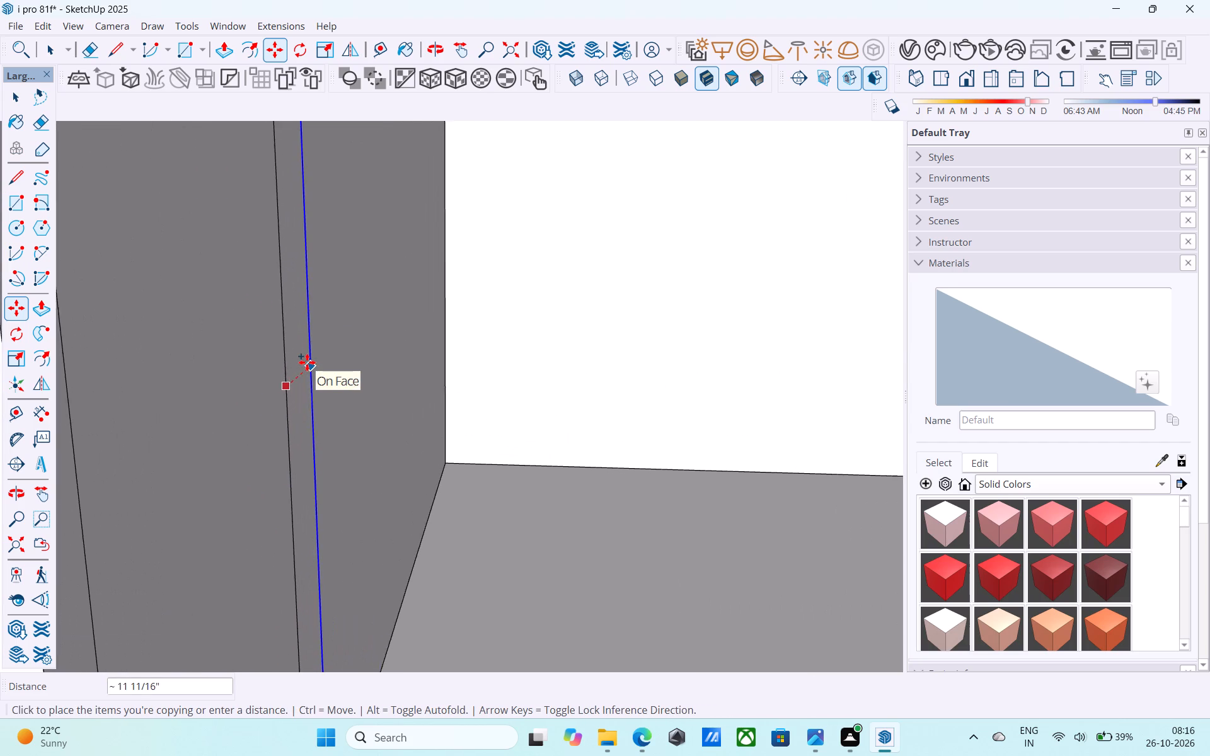
scroll(307, 362, up, 1)
text(6")
key(Return)
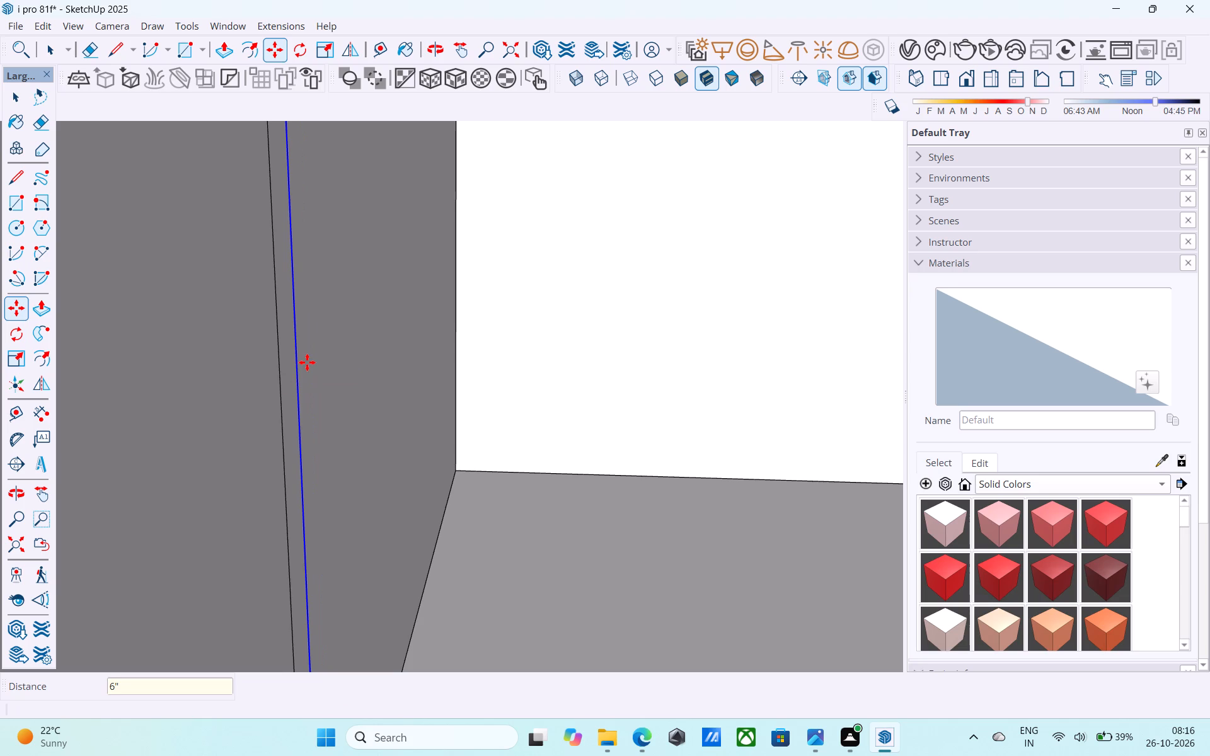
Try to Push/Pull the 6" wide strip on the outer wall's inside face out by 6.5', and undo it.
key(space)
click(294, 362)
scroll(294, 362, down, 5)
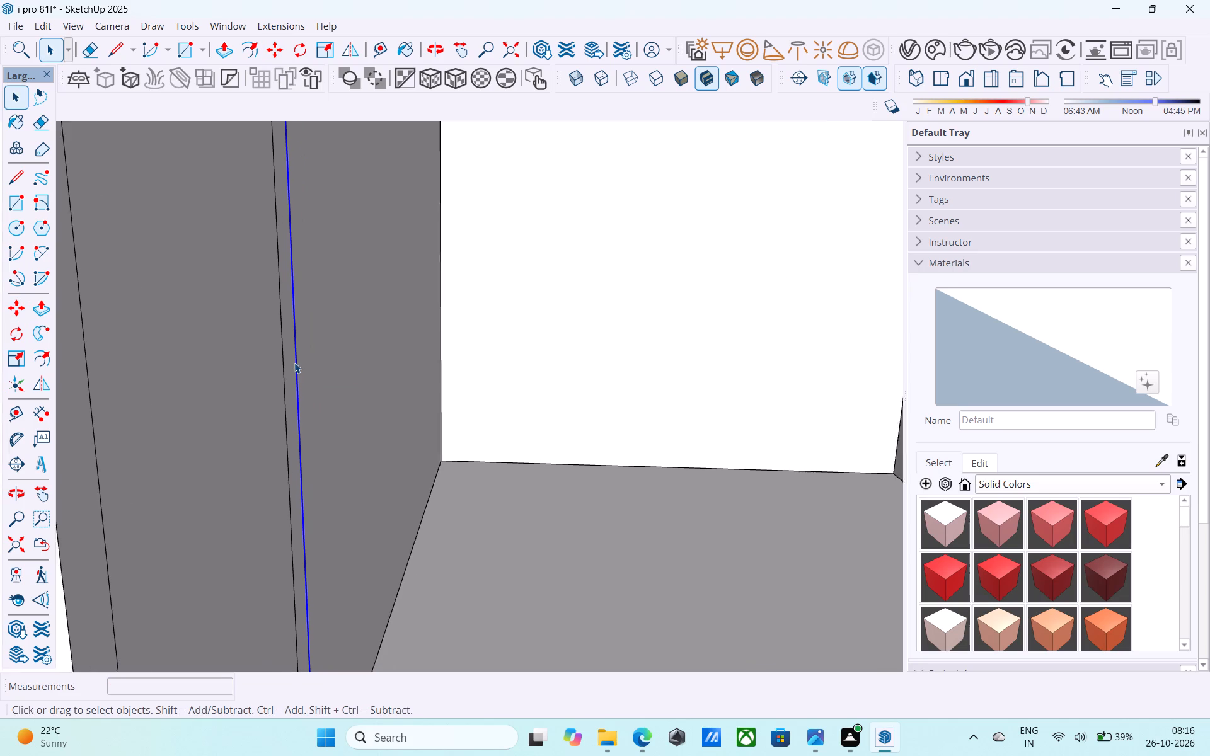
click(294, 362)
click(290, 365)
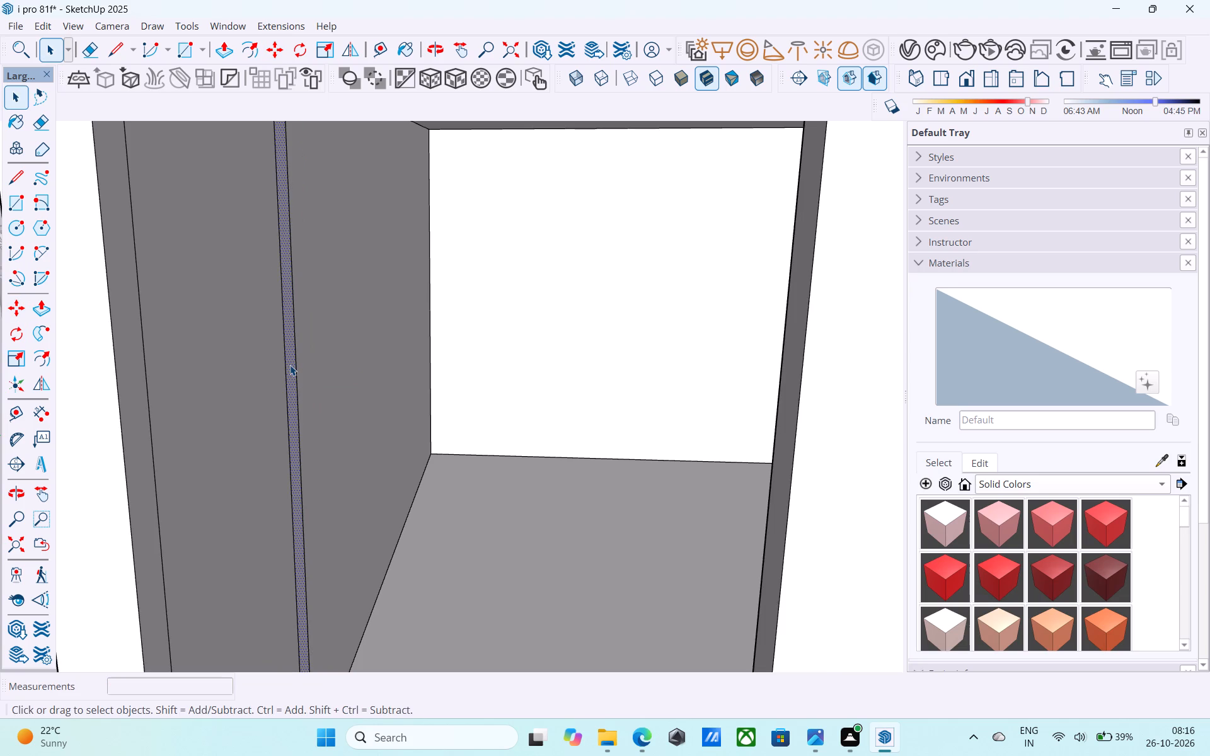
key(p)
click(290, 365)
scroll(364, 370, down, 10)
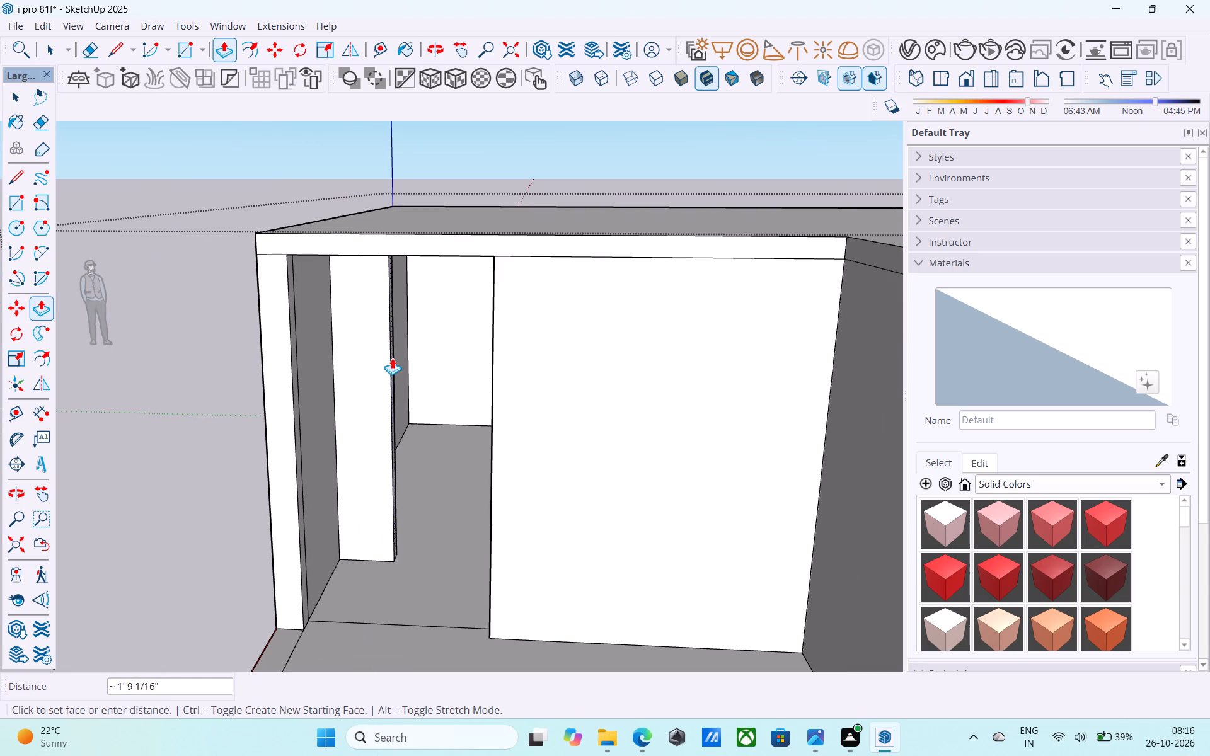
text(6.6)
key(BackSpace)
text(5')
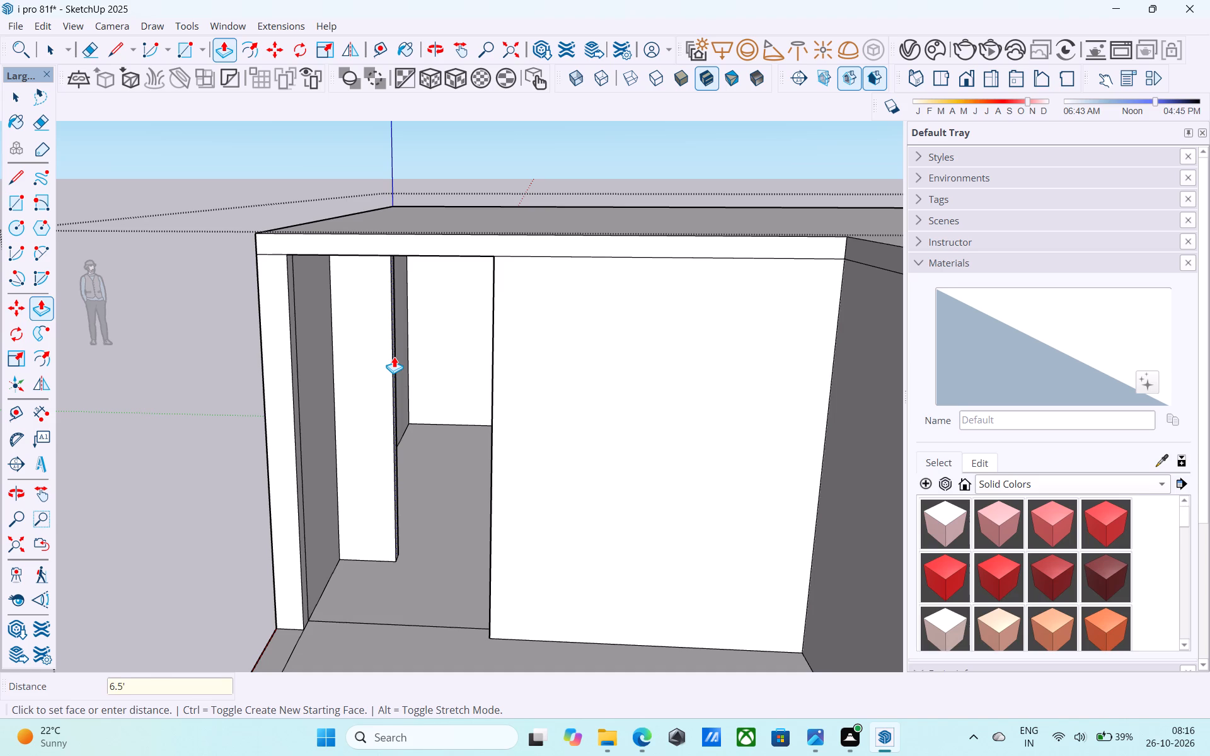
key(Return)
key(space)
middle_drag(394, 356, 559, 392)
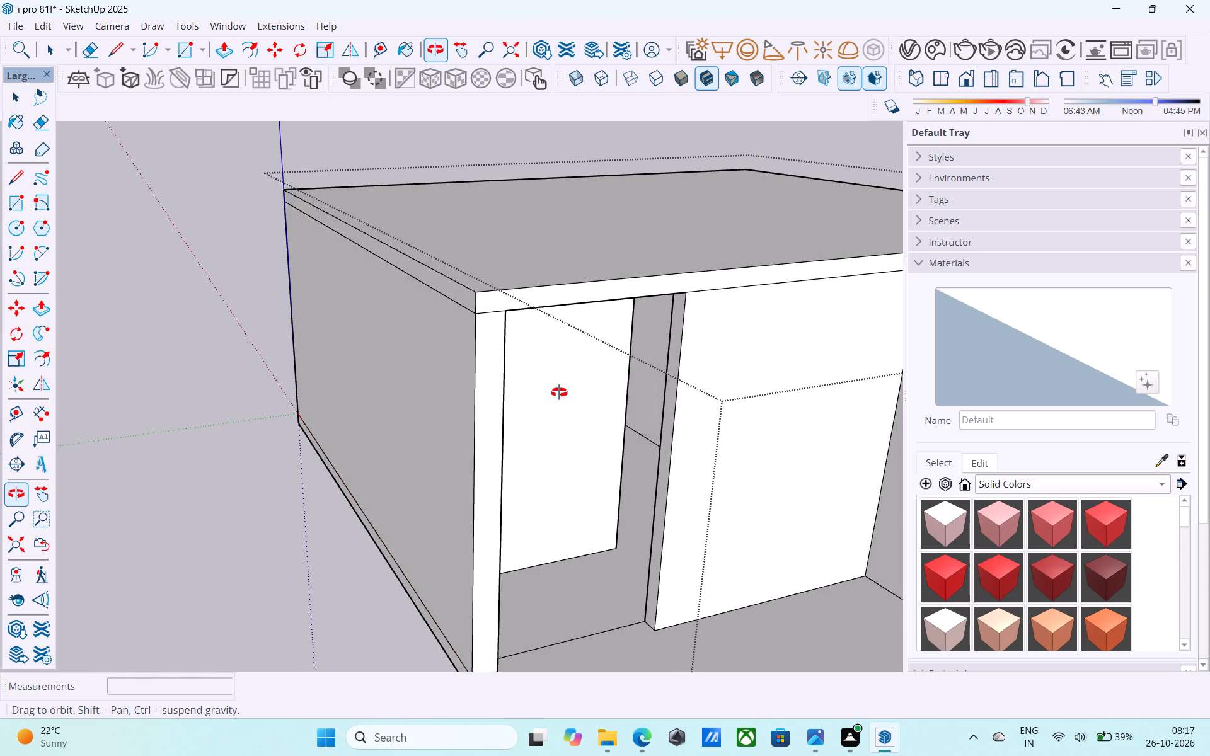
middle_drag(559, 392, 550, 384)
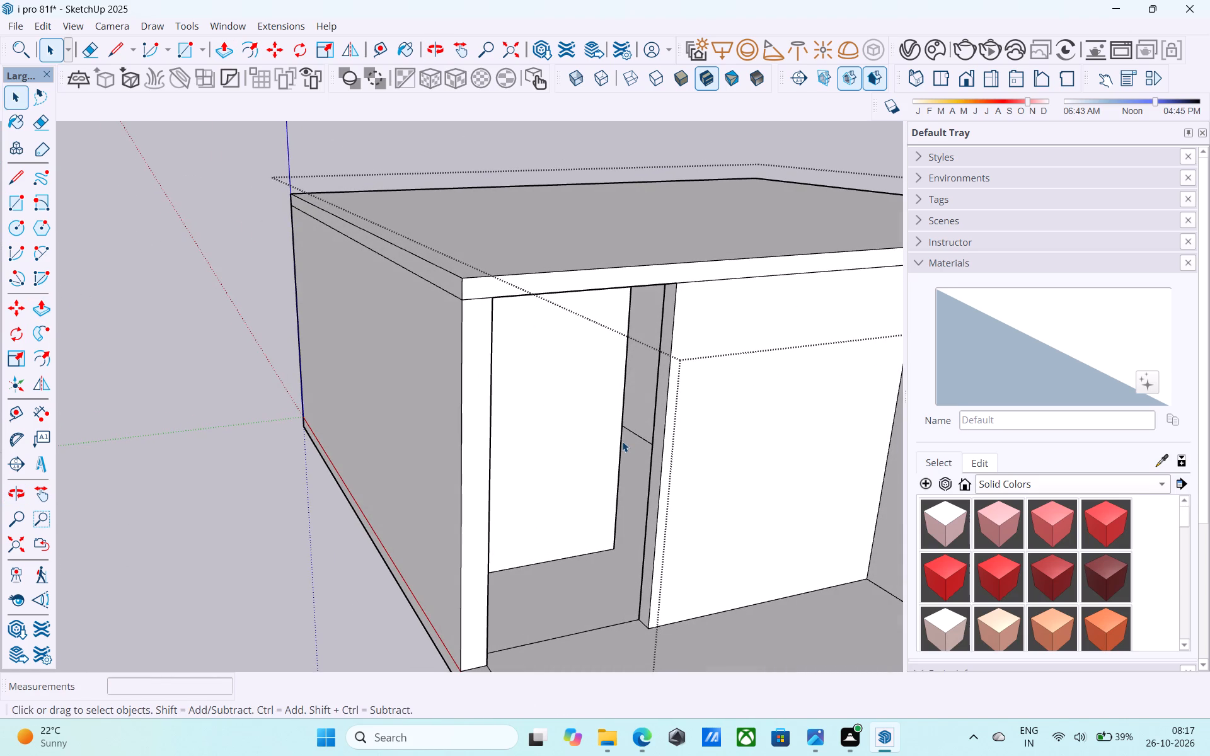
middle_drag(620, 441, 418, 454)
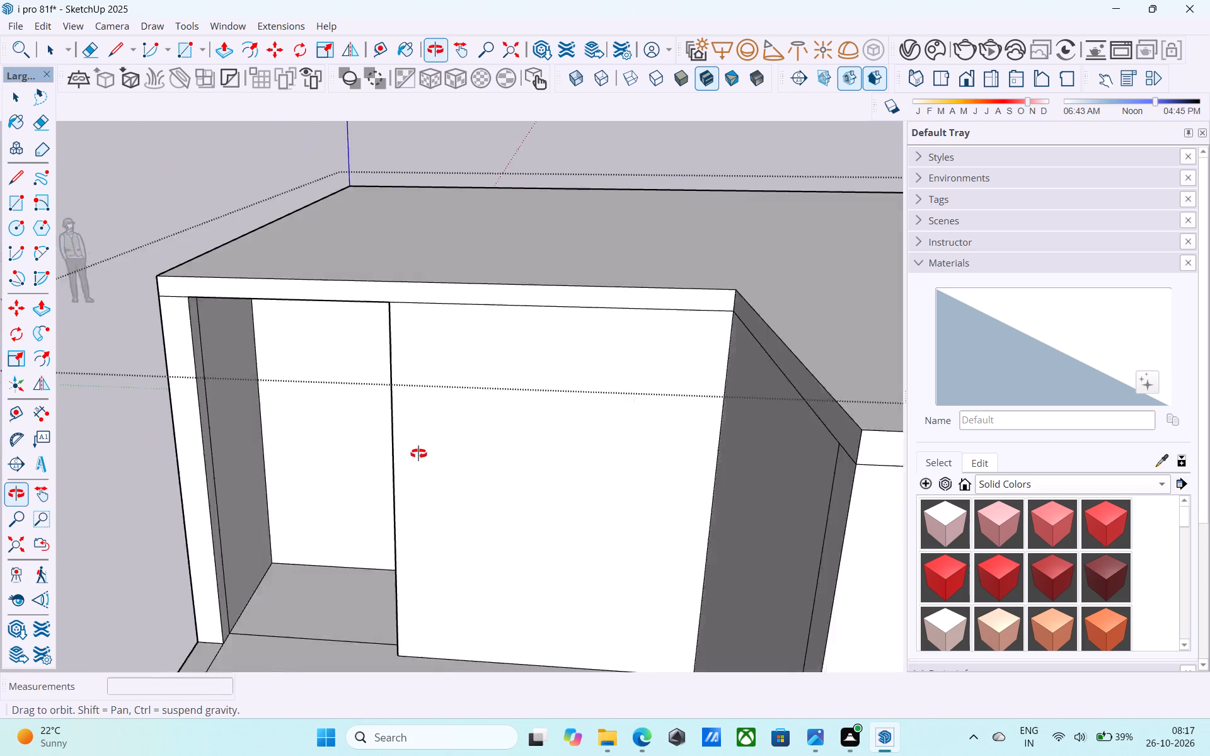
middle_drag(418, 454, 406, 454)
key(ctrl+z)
Push/Pull the 6" wide strip 5.5' out from the outer wall to form a partition behind the opening.
click(226, 410)
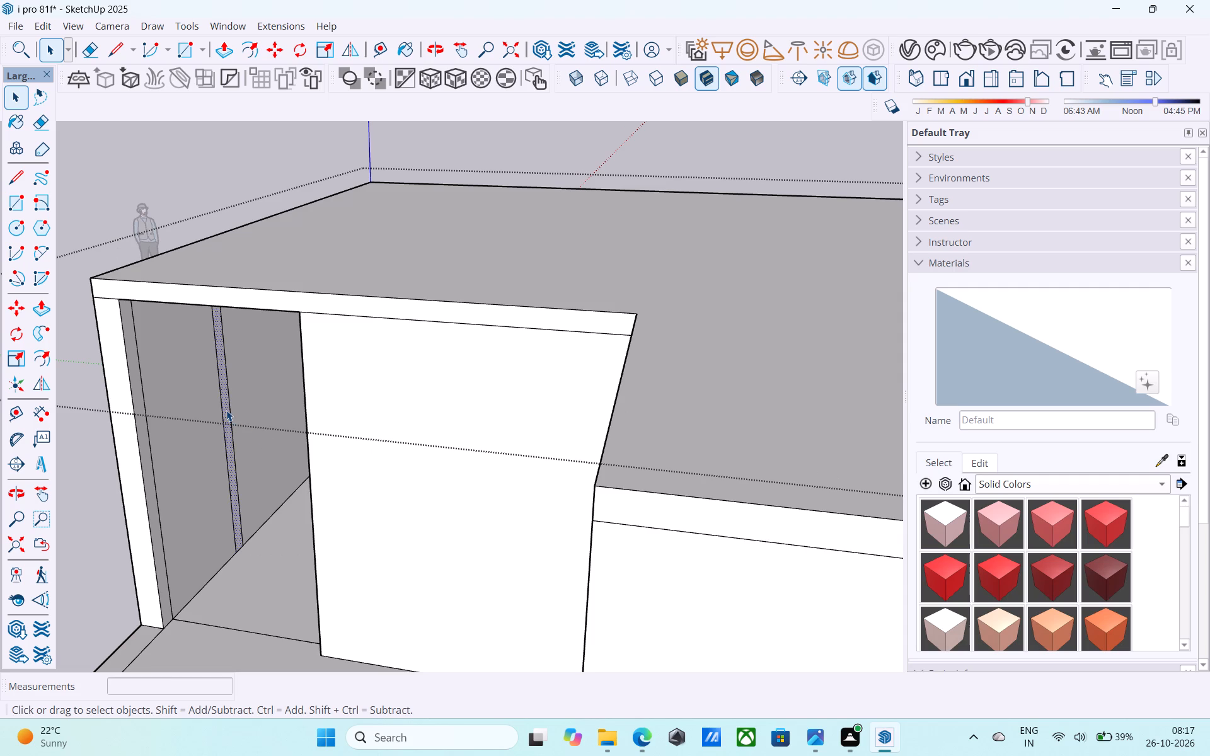
key(p)
click(226, 410)
key(5)
text(.5)
key(apostrophe)
key(Return)
Copy the vertical edge at the new partition's free end 6" back along its face towards the outer wall.
middle_drag(250, 407, 409, 396)
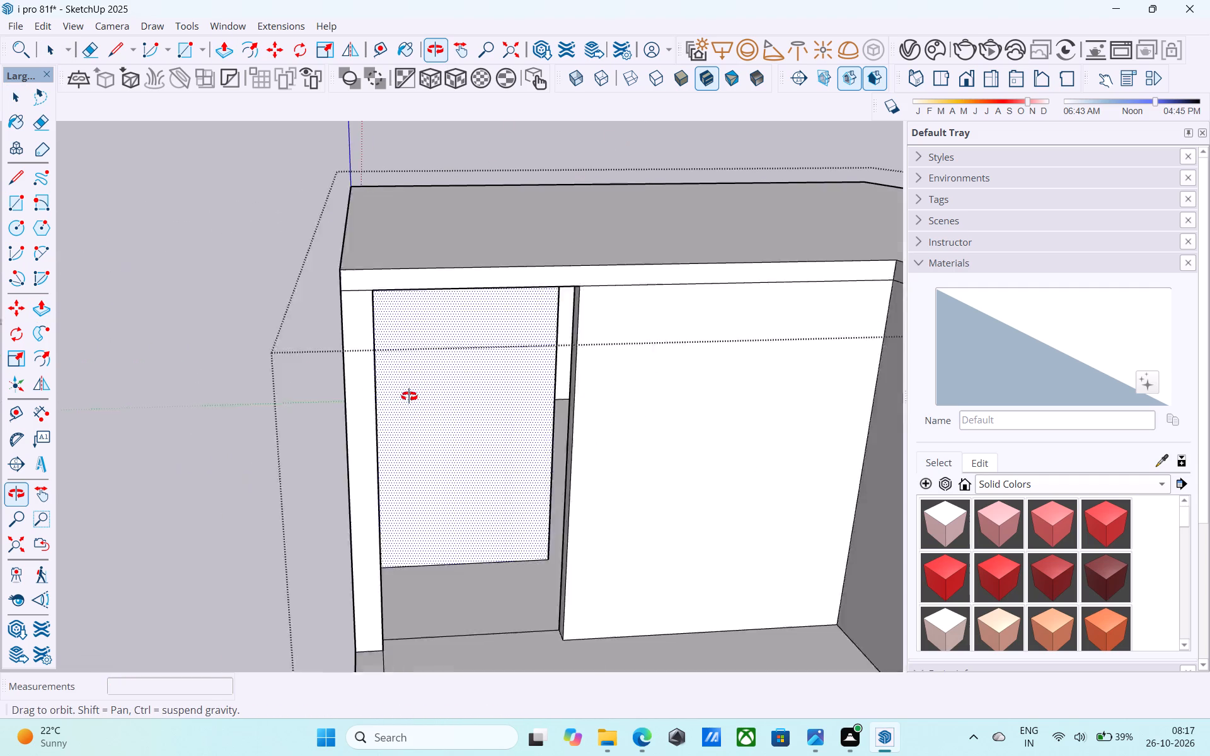
middle_drag(409, 396, 444, 402)
key(space)
middle_drag(403, 405, 354, 389)
scroll(569, 402, up, 1)
middle_drag(562, 402, 522, 401)
scroll(542, 415, up, 2)
click(546, 416)
key(m)
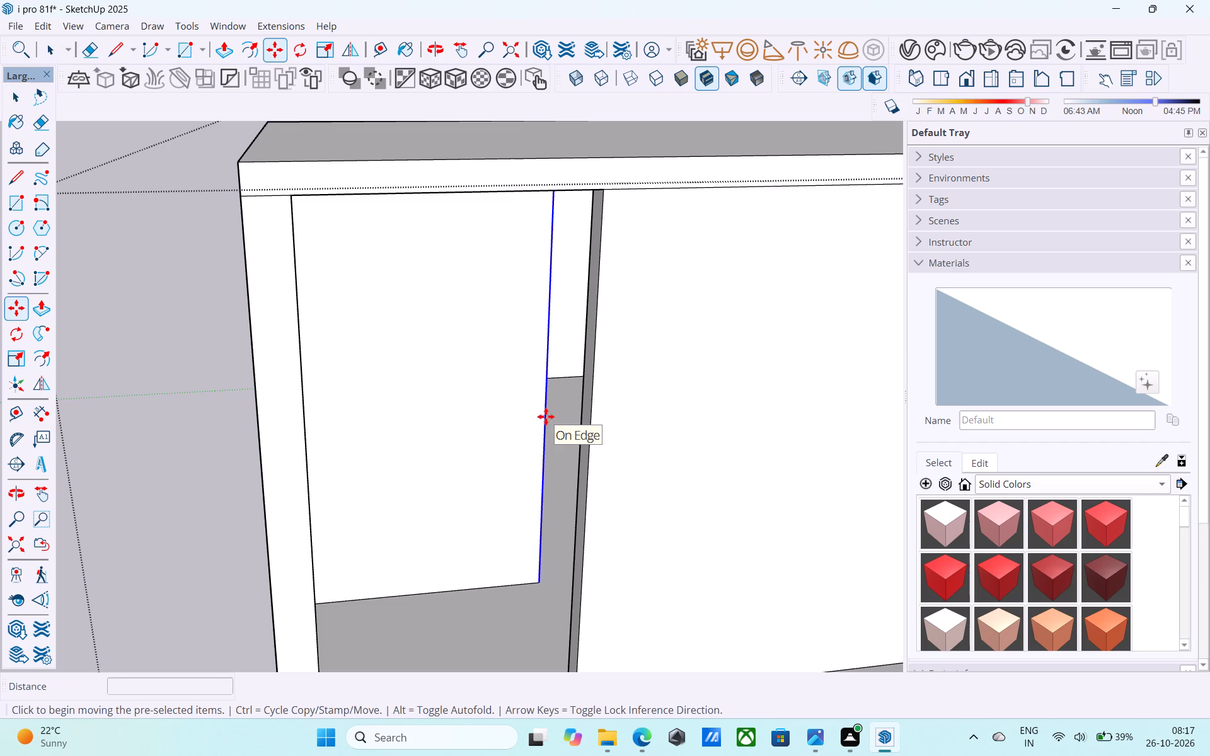
click(546, 416)
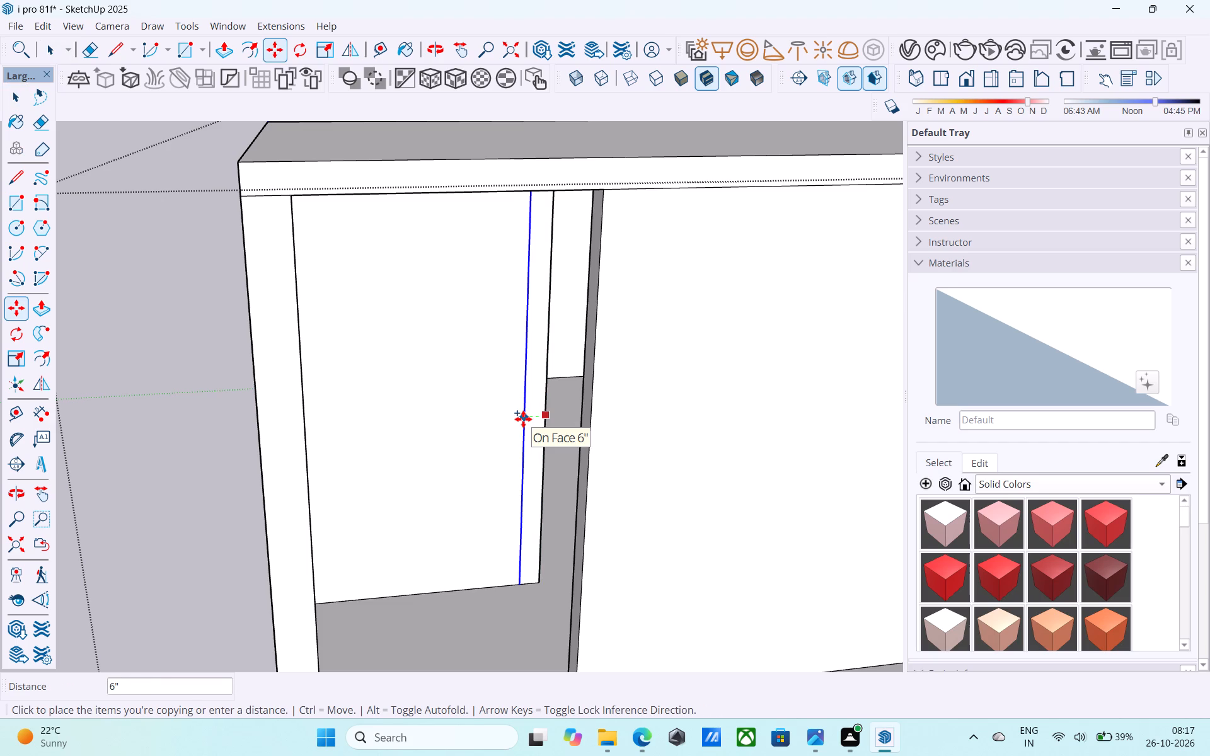
click(523, 419)
Push/Pull the 6" strip at the partition's free end 4' out to meet the wall beside the opening.
key(space)
click(529, 420)
key(p)
click(530, 420)
scroll(536, 426, down, 3)
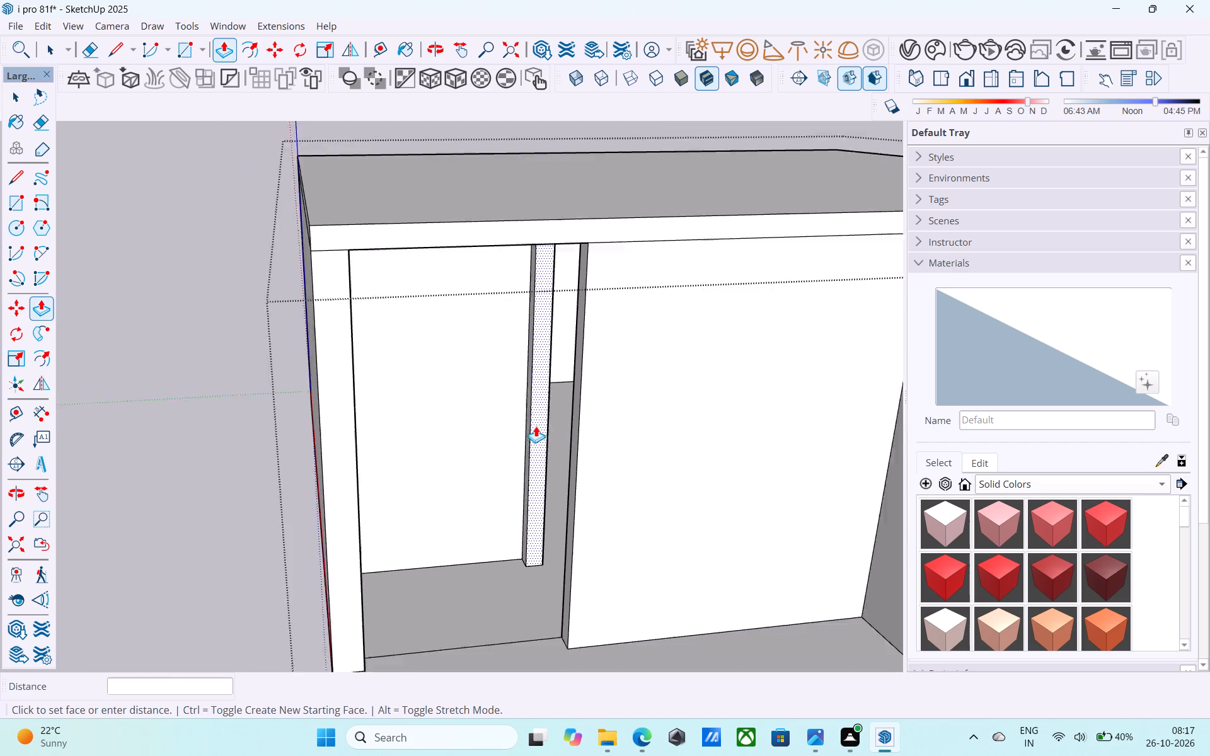
scroll(536, 426, down, 3)
middle_drag(578, 471, 724, 480)
scroll(725, 478, up, 4)
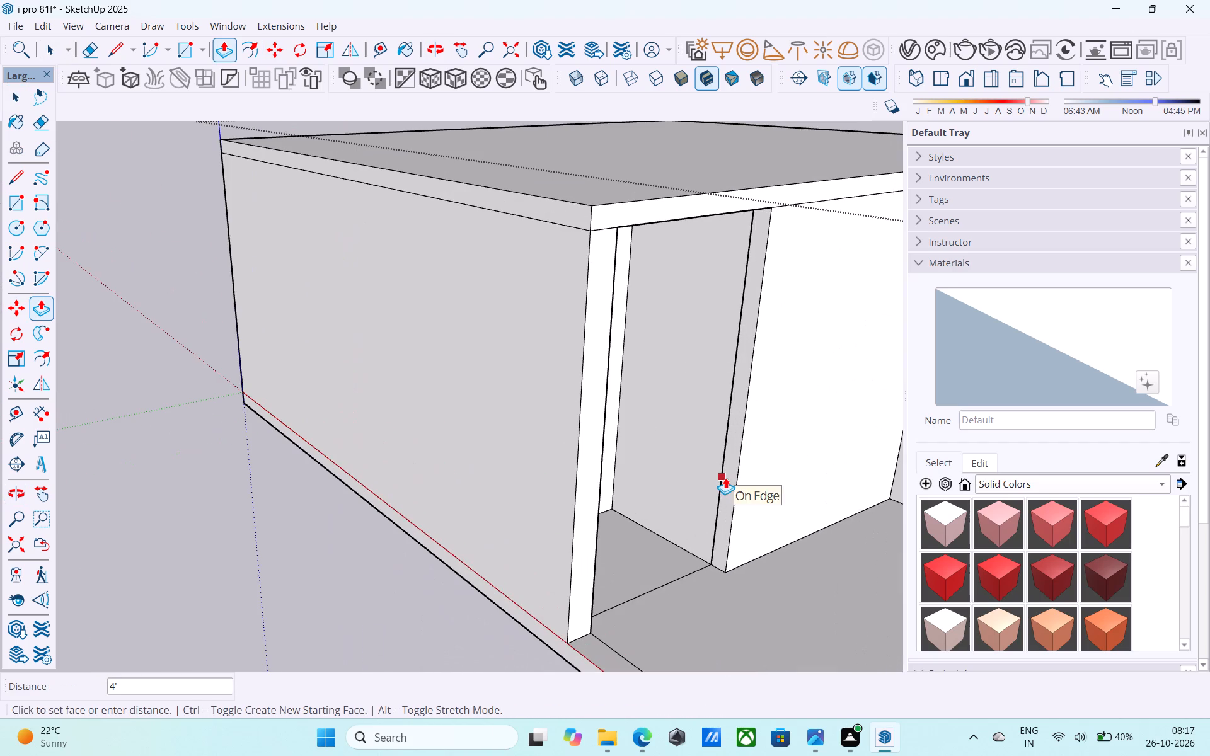
click(725, 478)
key(space)
Push/Pull the outer wall's end face back 6" and again back to the new partition, removing that wall stretch.
middle_drag(725, 476, 567, 464)
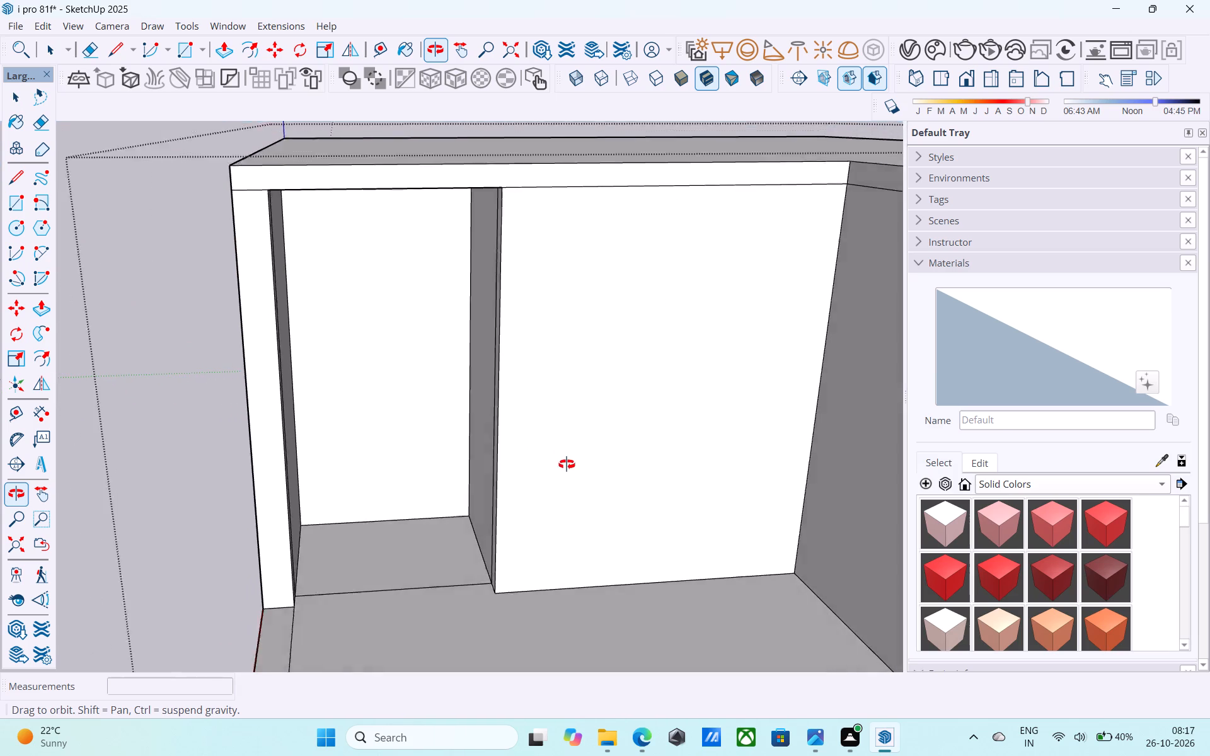
middle_drag(567, 464, 613, 456)
drag(606, 462, 613, 457)
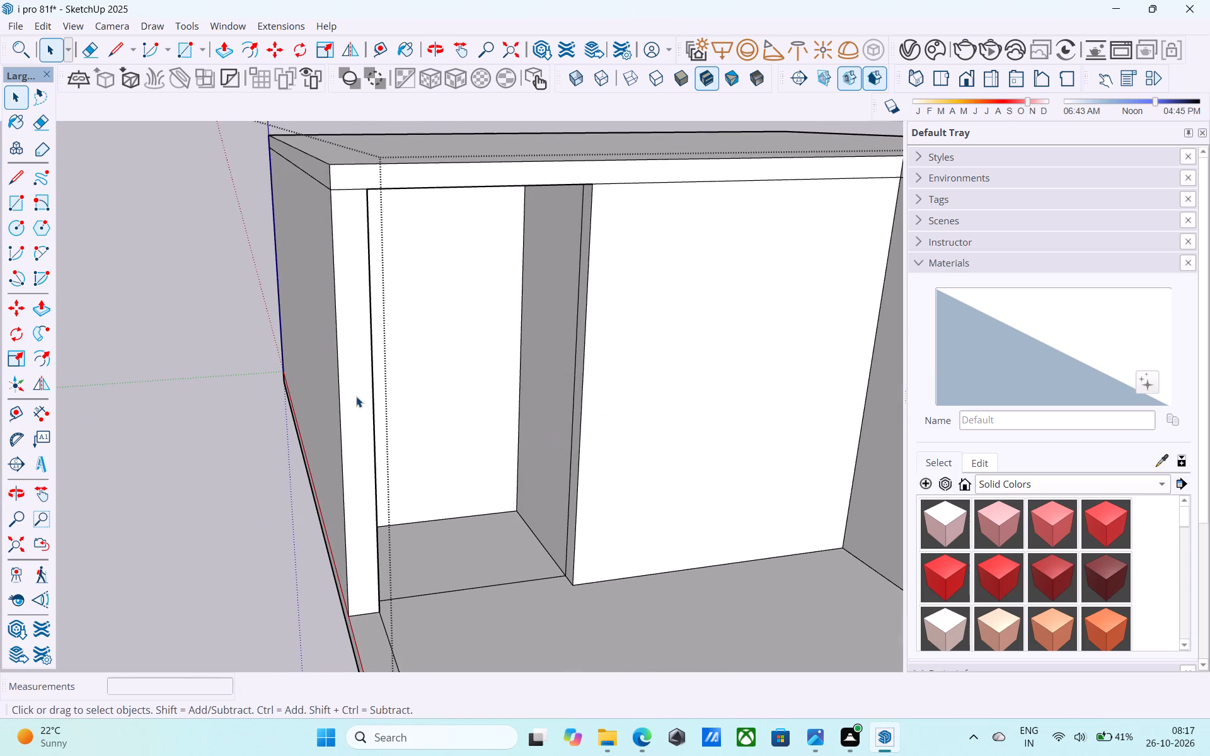
click(356, 396)
key(p)
click(364, 390)
click(423, 319)
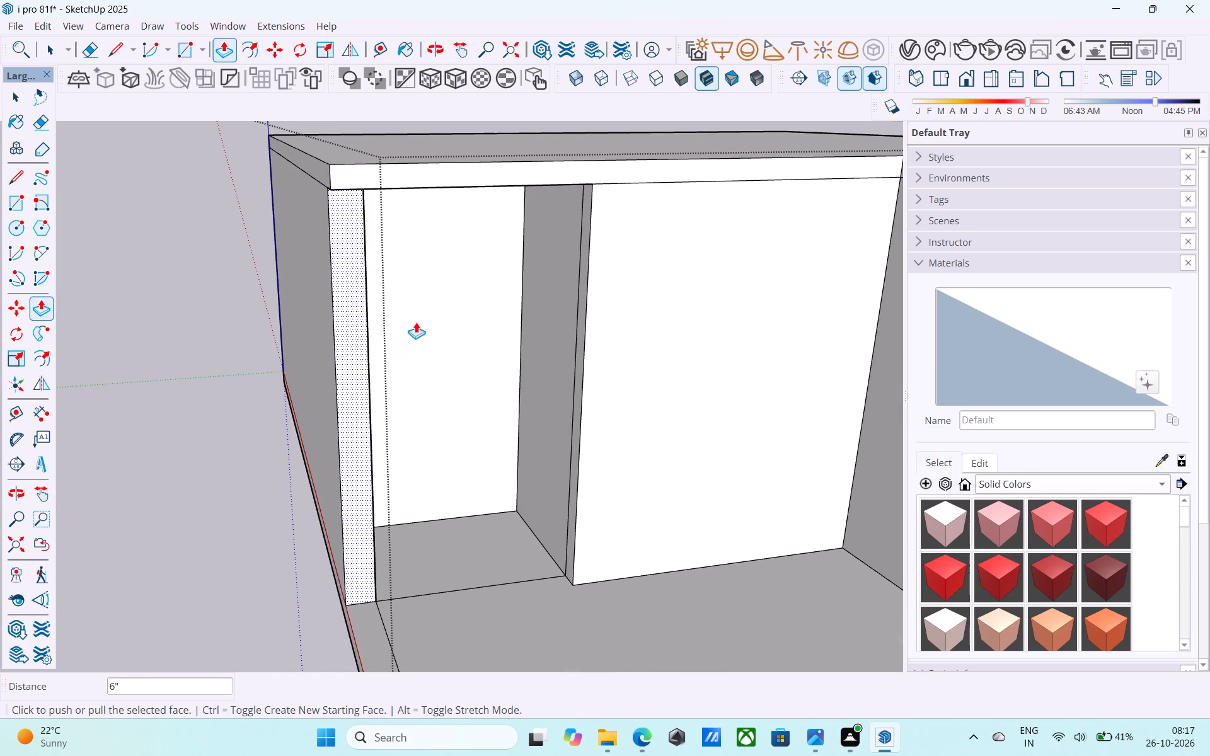
click(352, 362)
click(418, 299)
Erase the leftover vertical edge between the shortened outer wall's end and the new partition's face.
key(space)
middle_click(356, 339)
scroll(355, 339, up, 4)
key(e)
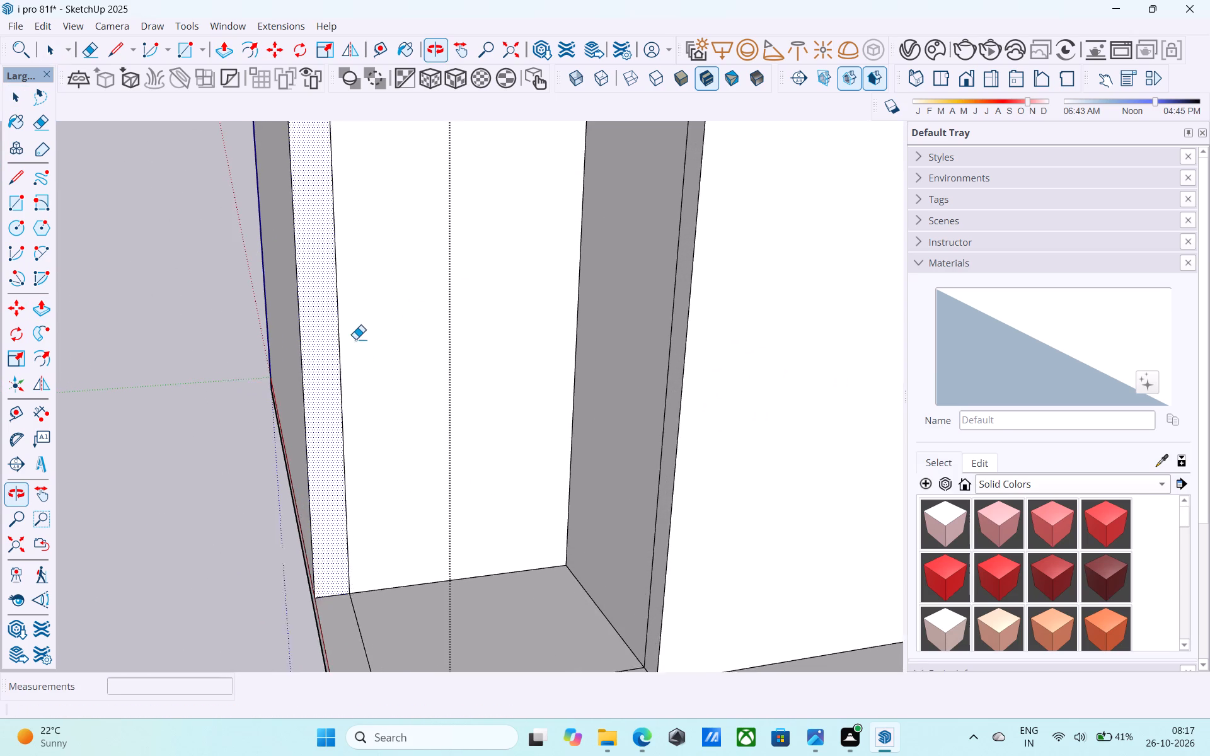
drag(354, 341, 333, 339)
scroll(335, 345, down, 5)
key(space)
Examine the recessed corner, new partitions and overhanging roof slab from several angles.
scroll(335, 352, down, 4)
middle_drag(335, 352, 331, 374)
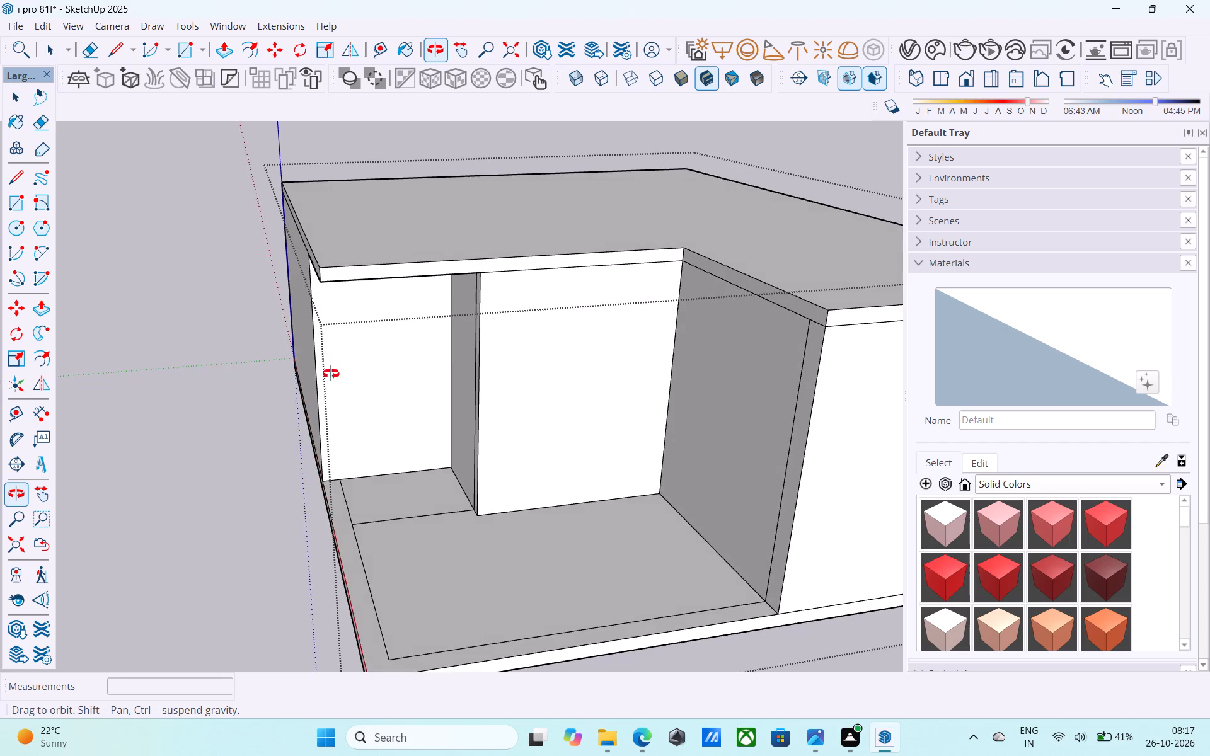
middle_drag(331, 374, 311, 301)
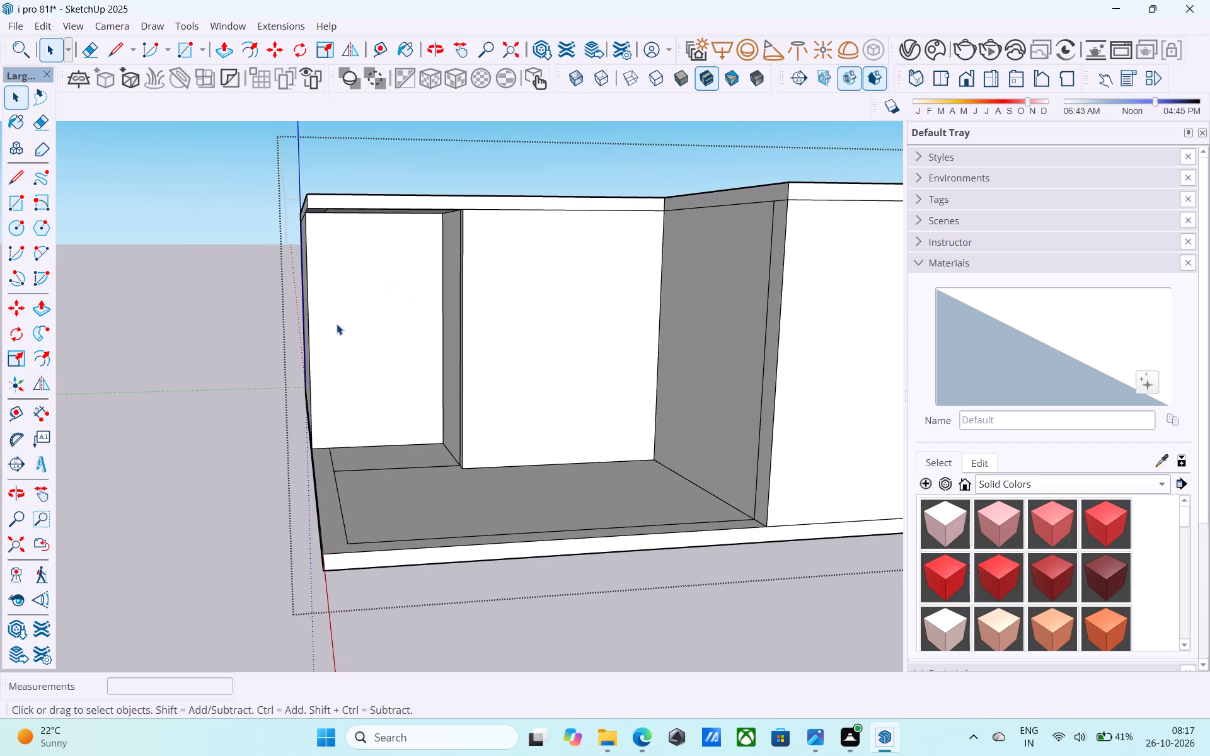
scroll(337, 324, down, 5)
middle_drag(326, 310, 376, 372)
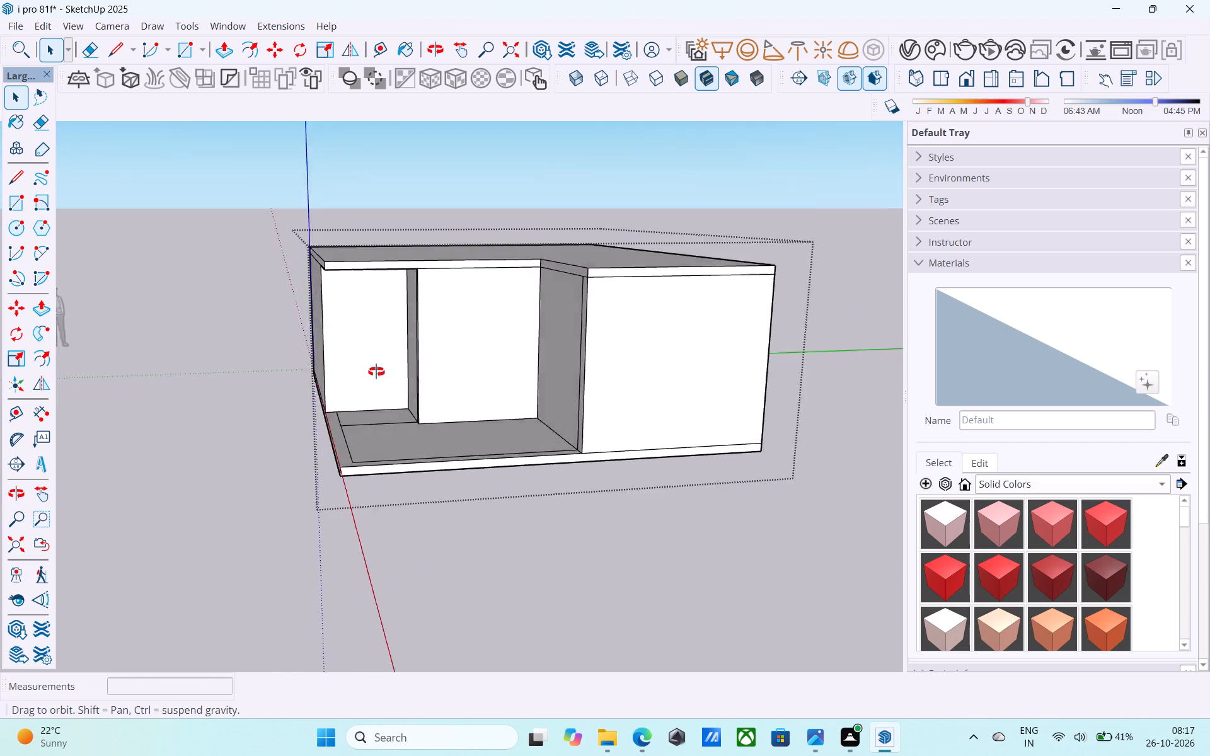
middle_drag(376, 372, 452, 378)
scroll(452, 378, up, 4)
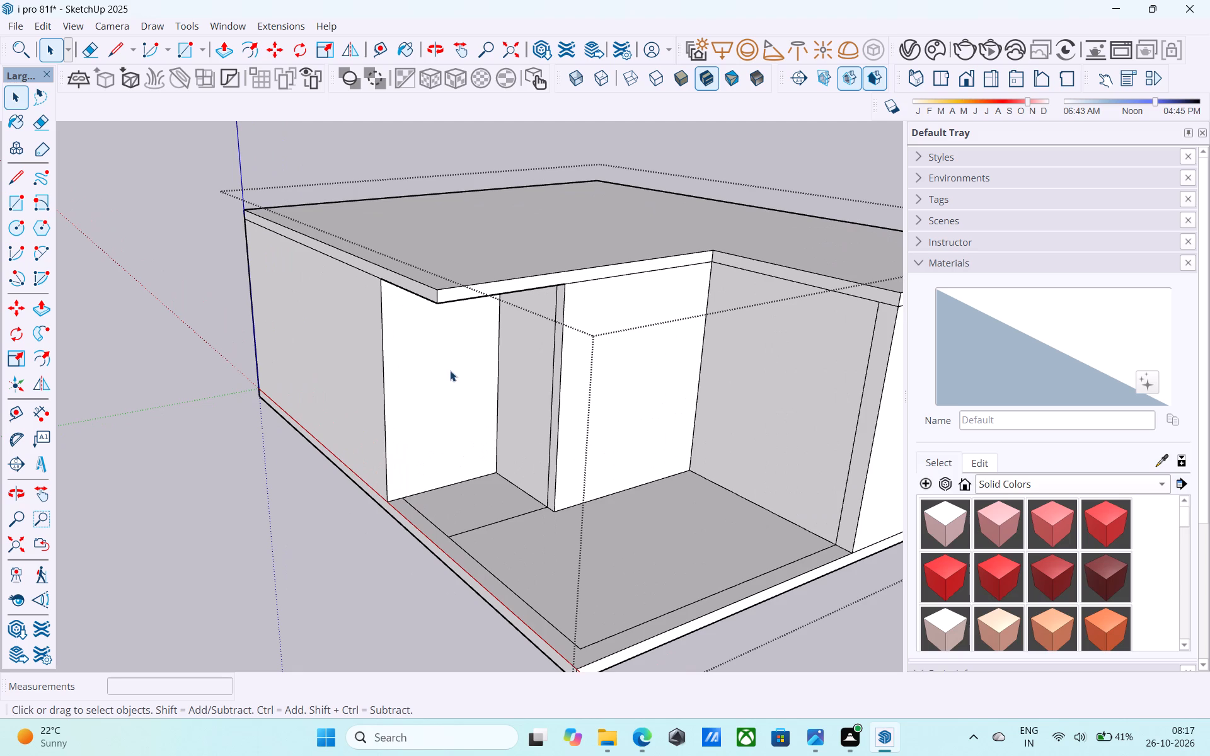
scroll(446, 351, down, 6)
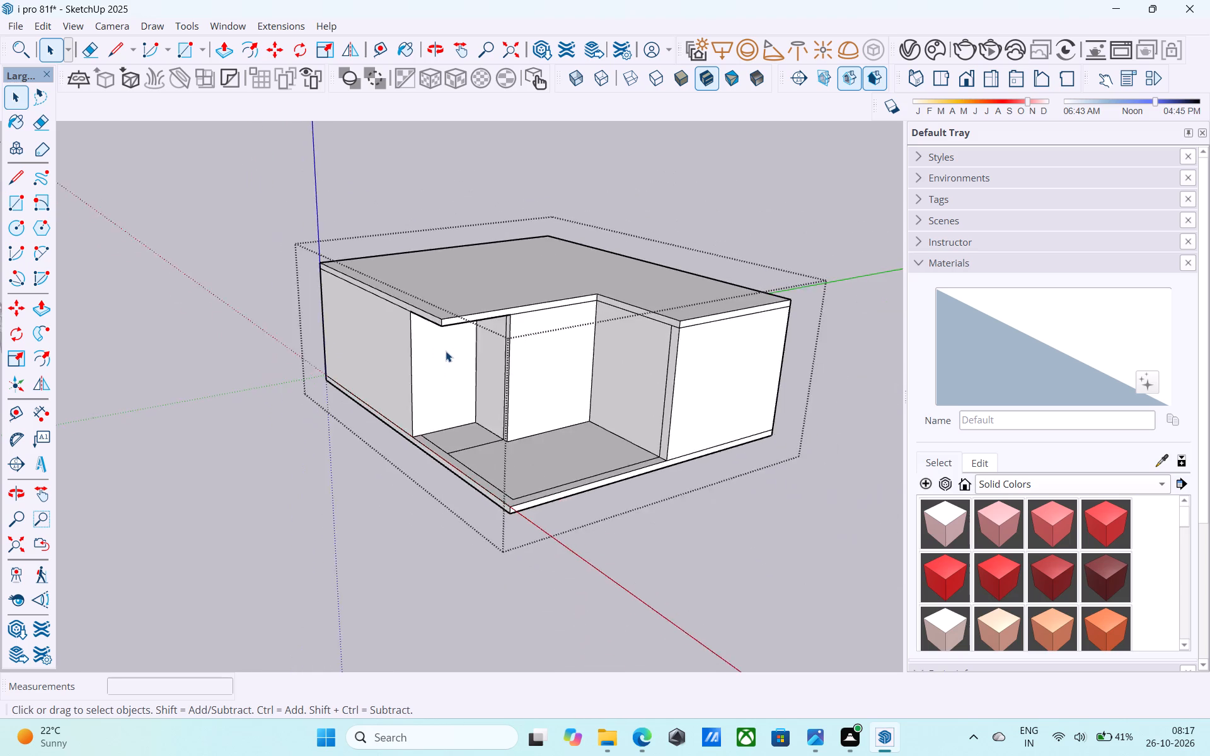
Push/Pull the roof slab's recessed edge out over the open corner until it lines up with the slab's front edge.
middle_drag(446, 351, 290, 338)
scroll(392, 304, up, 9)
click(404, 310)
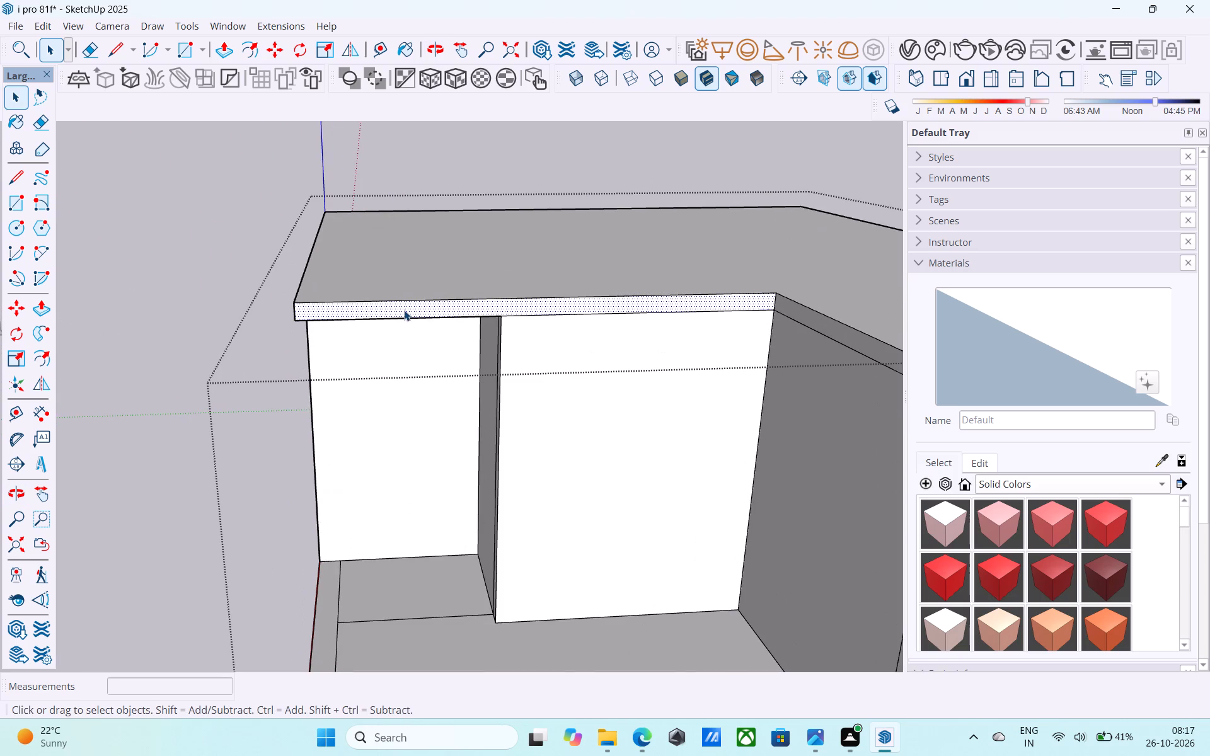
key(p)
click(404, 310)
scroll(427, 319, down, 7)
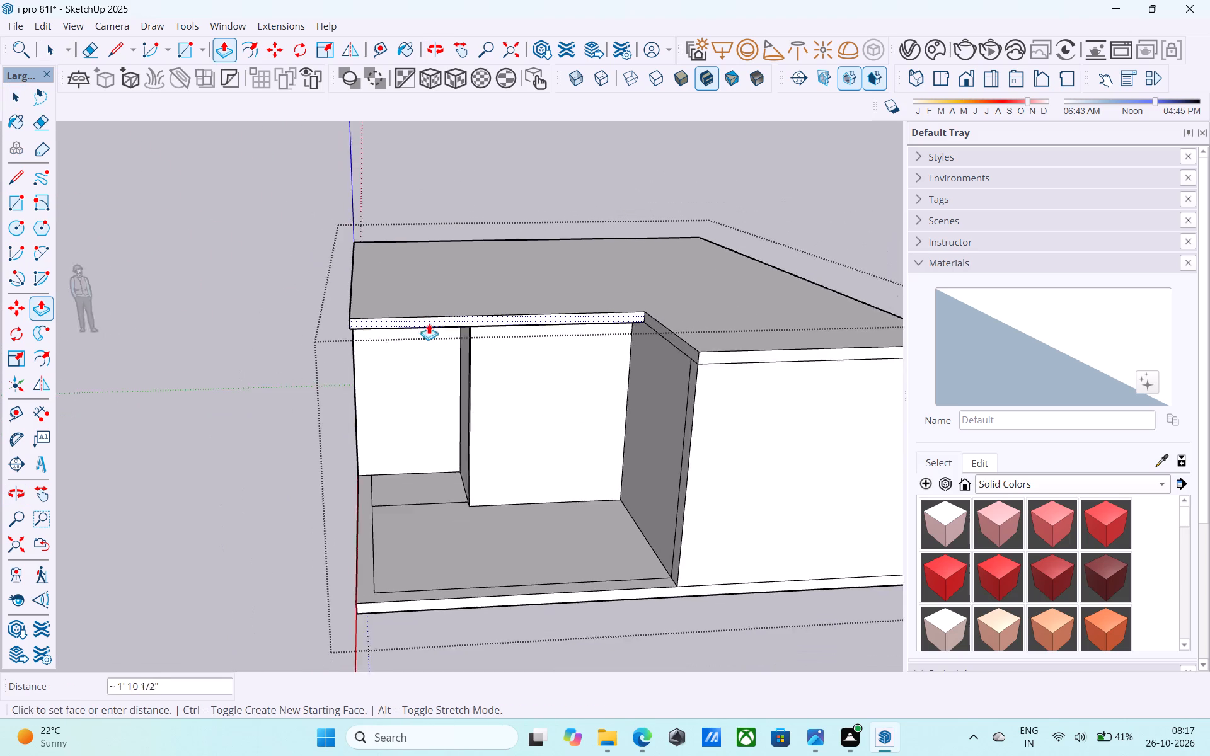
scroll(429, 323, down, 2)
click(680, 350)
key(space)
scroll(443, 371, down, 5)
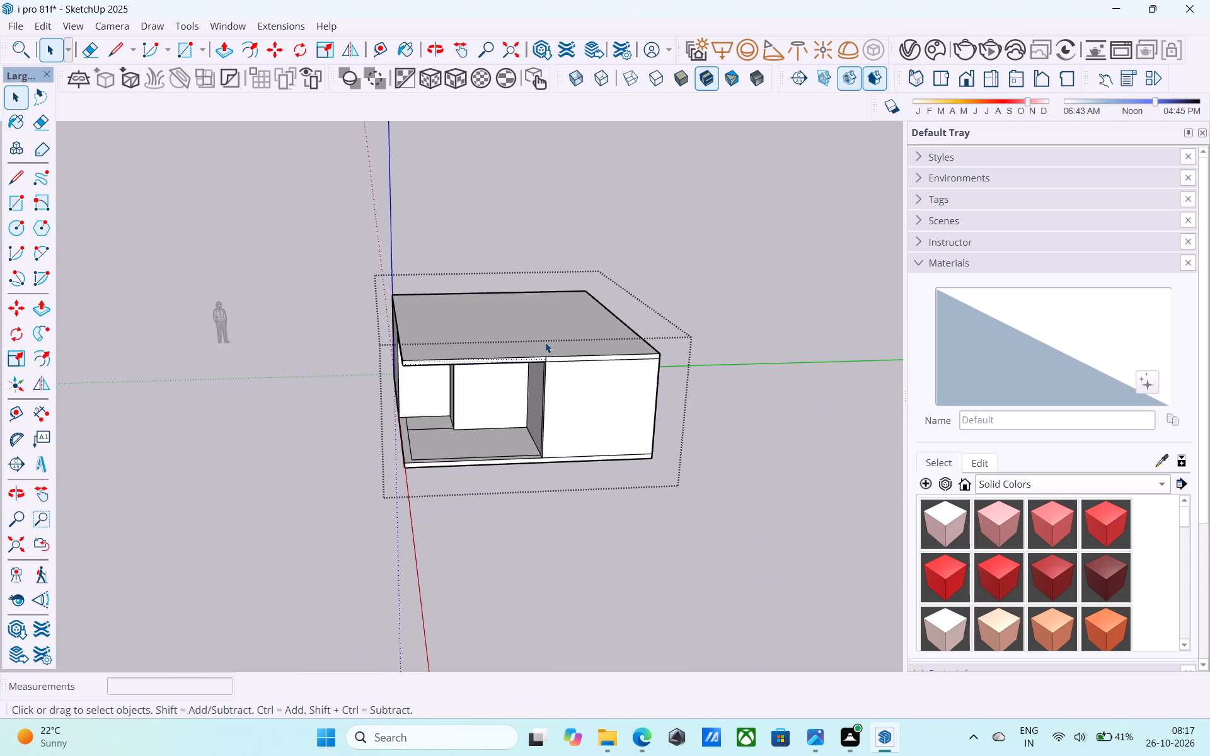
Erase the leftover seam on the roof slab's front edge where the extended part meets the original slab.
scroll(556, 345, up, 15)
key(e)
drag(509, 409, 503, 409)
key(space)
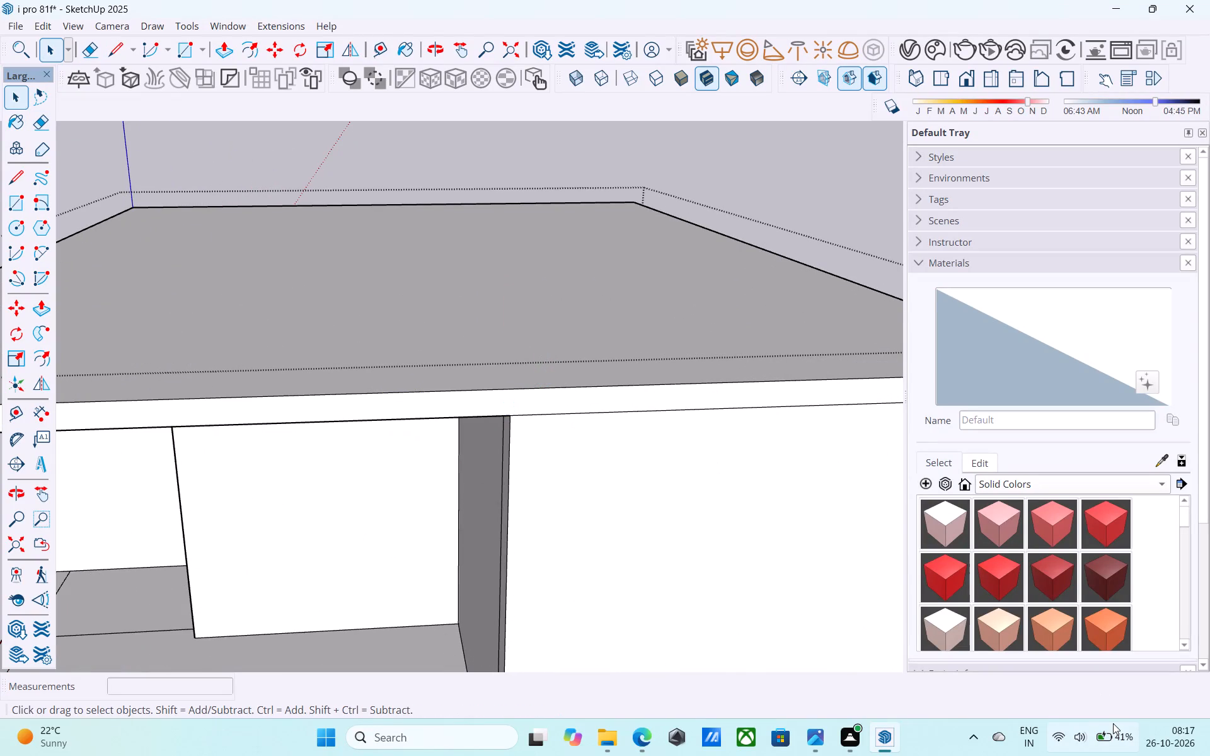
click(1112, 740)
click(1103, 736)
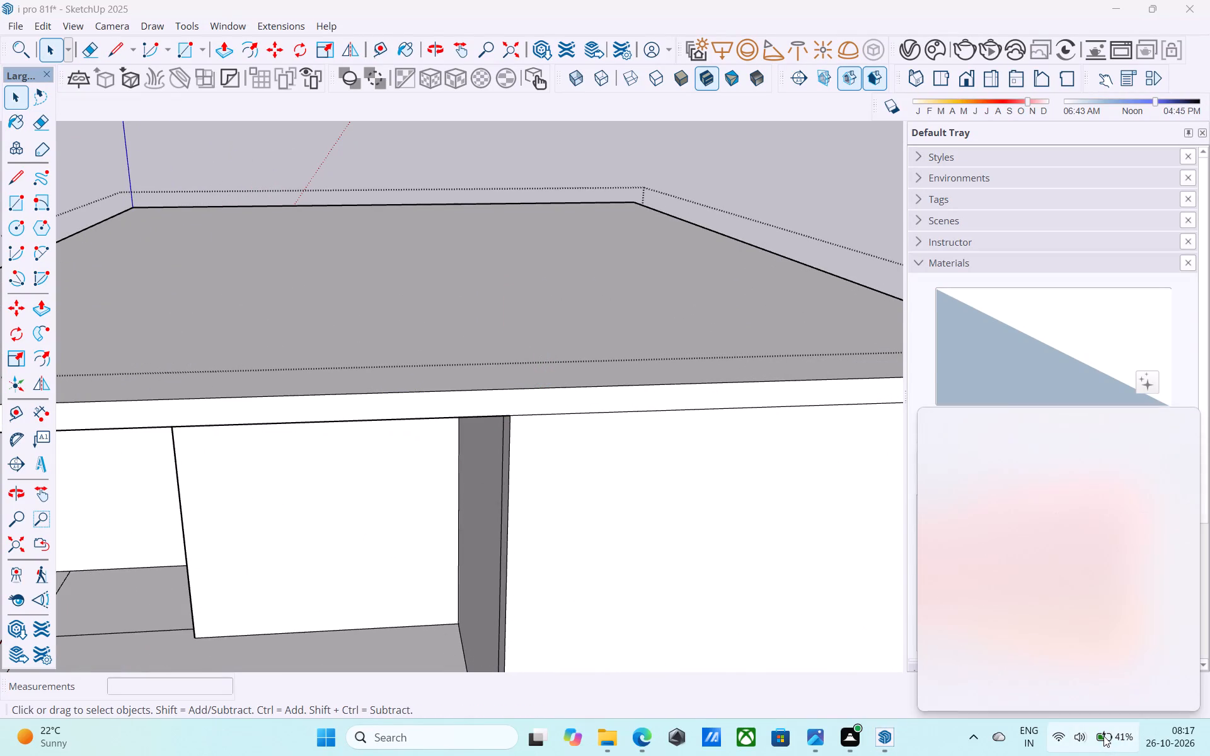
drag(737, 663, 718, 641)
Reverse the back-facing face on the roof slab's underside above the open corner.
scroll(684, 518, down, 13)
middle_drag(547, 568, 536, 462)
scroll(533, 457, up, 6)
scroll(534, 458, down, 6)
middle_drag(554, 592, 566, 575)
scroll(533, 514, down, 6)
middle_drag(529, 528, 542, 372)
scroll(505, 304, up, 8)
scroll(488, 299, down, 1)
scroll(488, 299, up, 3)
click(488, 296)
right_click(488, 296)
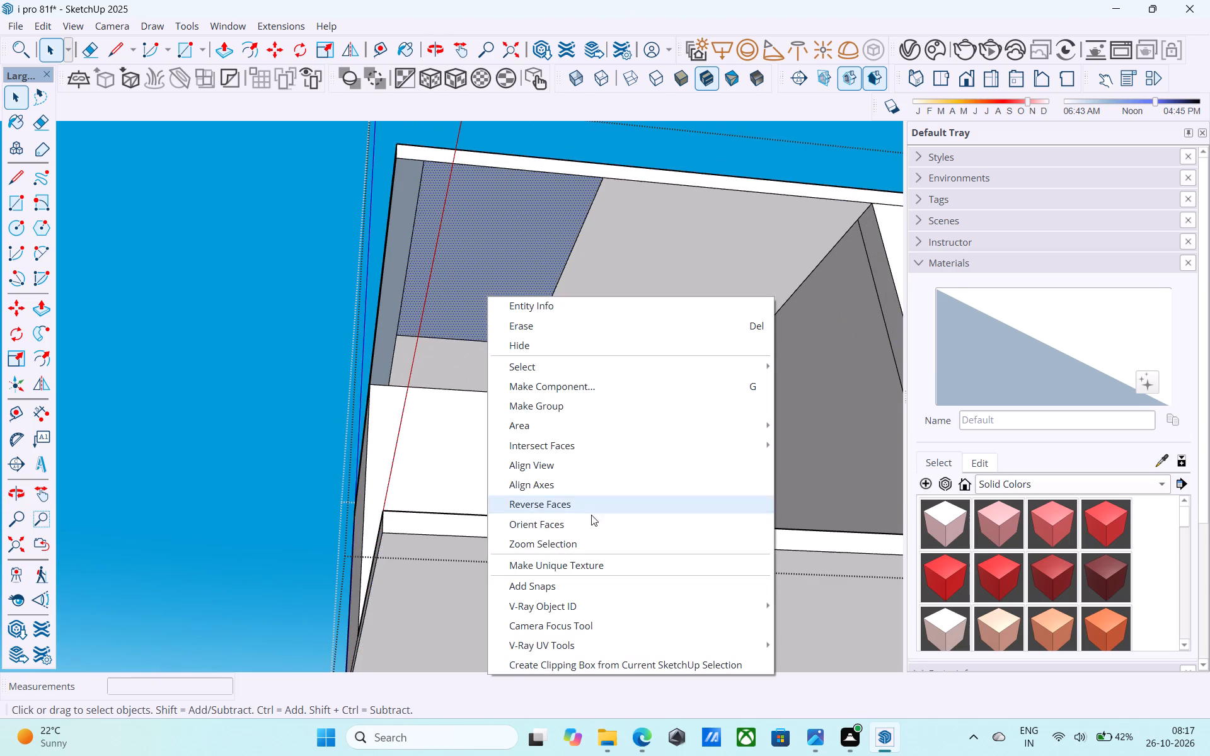
click(587, 495)
Erase the two edges dividing the reversed face from the rest of the roof slab's underside.
middle_drag(517, 296, 521, 305)
key(e)
drag(563, 257, 585, 255)
drag(460, 344, 461, 352)
key(space)
Erase the edge of the narrow strip along the roof slab's outer side so the underside becomes one face.
scroll(461, 354, down, 3)
middle_drag(463, 365, 496, 428)
scroll(452, 351, up, 6)
middle_drag(507, 415, 497, 401)
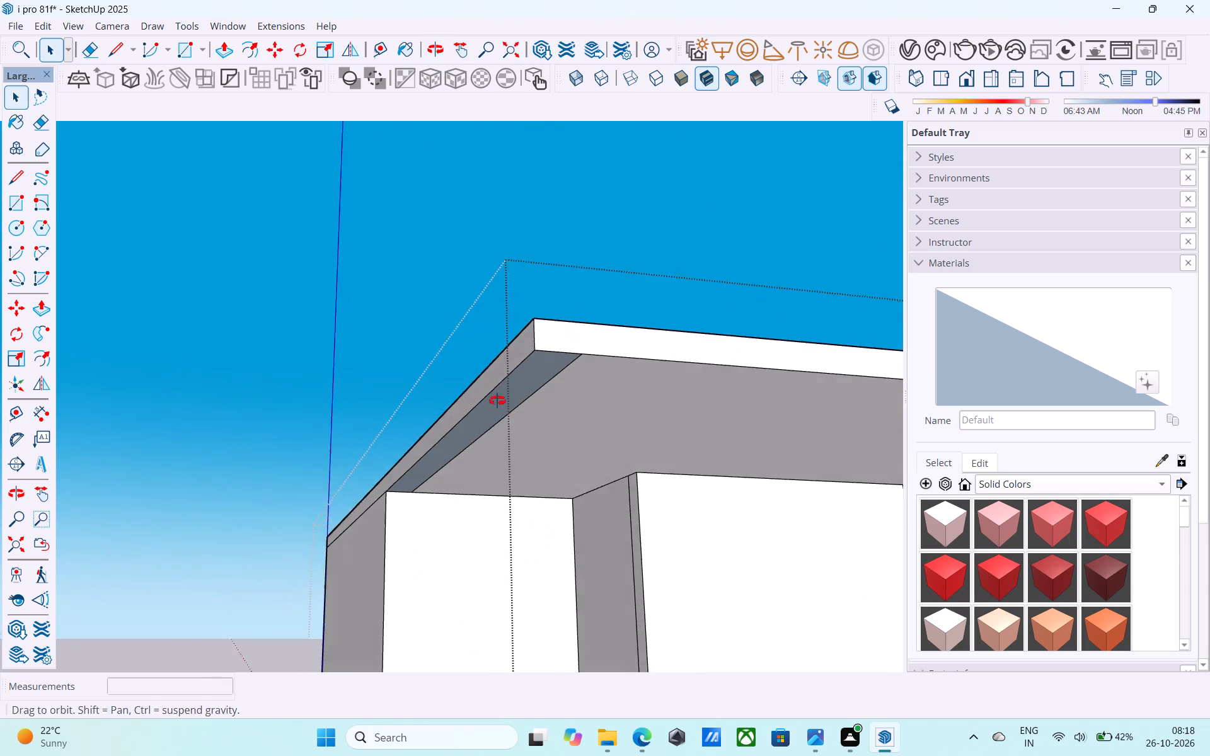
middle_drag(497, 401, 491, 392)
scroll(497, 401, up, 8)
middle_drag(526, 402, 493, 381)
key(e)
drag(579, 389, 611, 407)
key(space)
scroll(563, 411, down, 5)
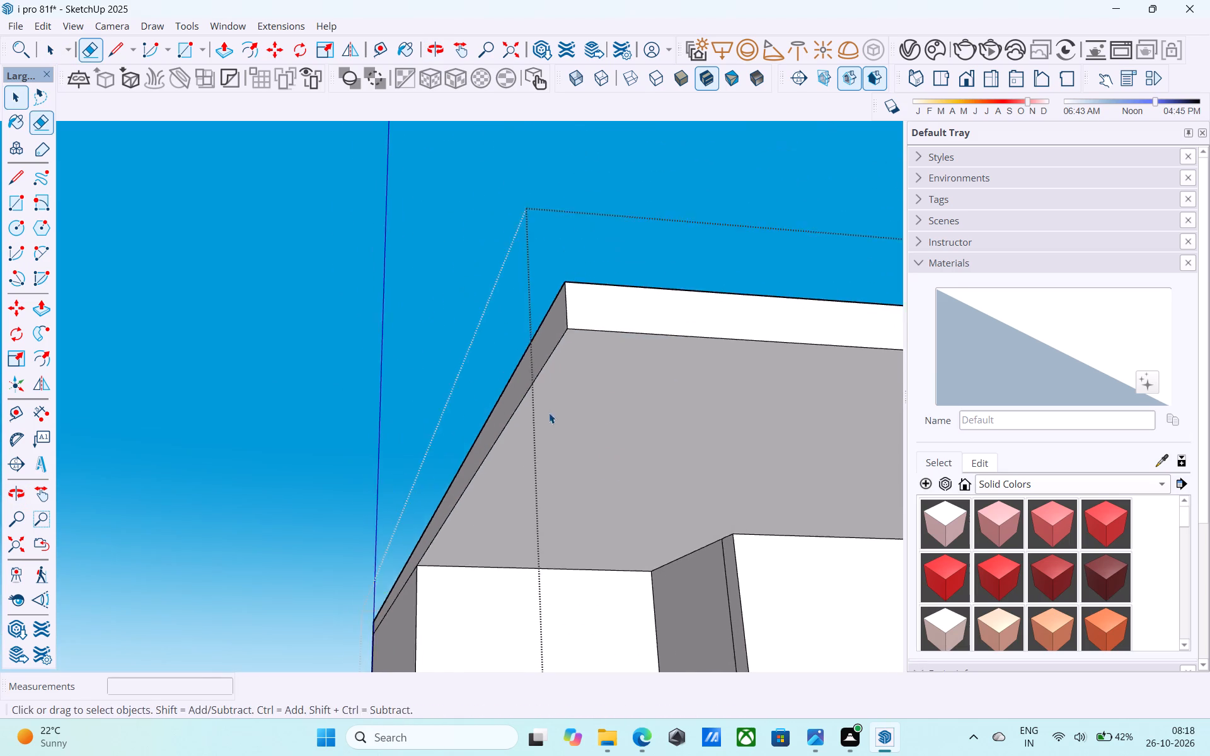
Save the house model with its completed roof slab.
scroll(549, 413, down, 2)
scroll(546, 413, up, 1)
scroll(529, 402, down, 4)
middle_drag(531, 401, 475, 551)
scroll(473, 551, up, 2)
scroll(376, 395, down, 10)
middle_drag(499, 372, 669, 527)
scroll(312, 359, down, 6)
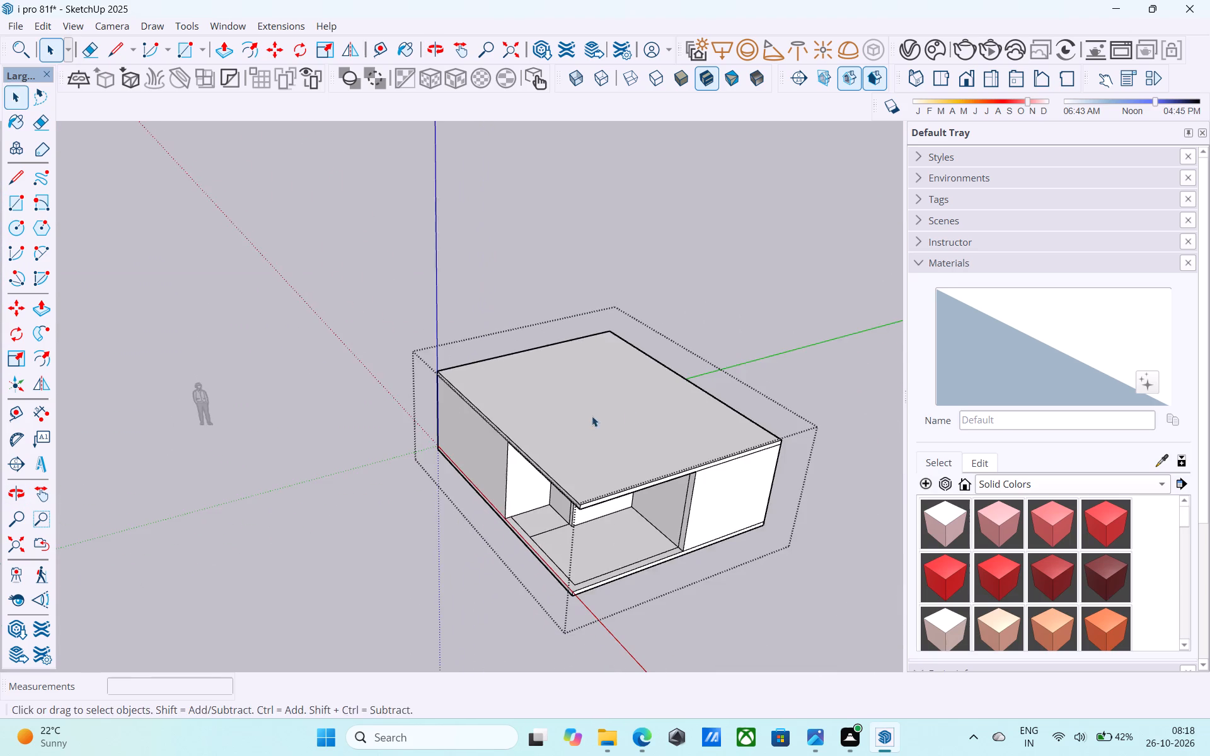
middle_drag(630, 413, 425, 350)
scroll(473, 395, up, 6)
key(ctrl+s)
Leave the house group and copy it 11' straight up from its base corner to stack a second storey.
scroll(466, 403, down, 3)
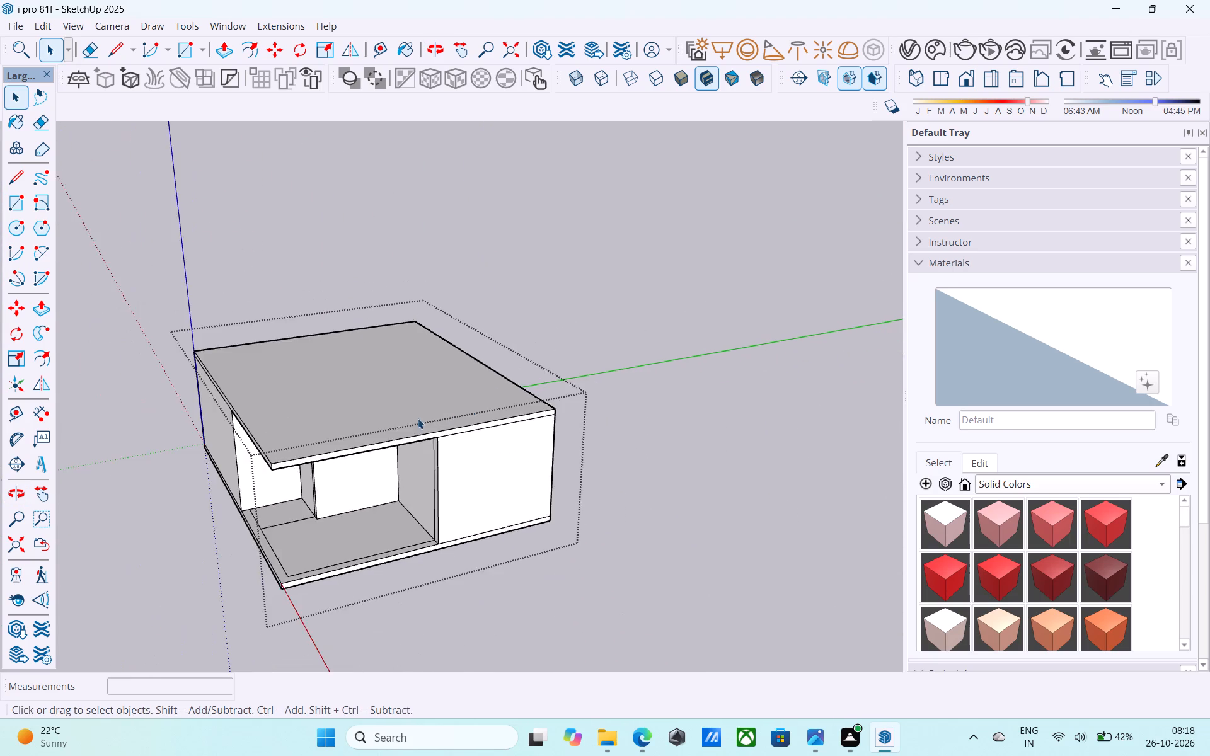
scroll(418, 418, down, 3)
shift+middle_drag(391, 426, 390, 304)
shift+middle_drag(396, 466, 398, 549)
scroll(405, 543, up, 1)
scroll(466, 466, down, 2)
shift+middle_drag(466, 466, 492, 486)
middle_drag(485, 501, 512, 522)
shift+middle_drag(508, 522, 473, 500)
click(642, 449)
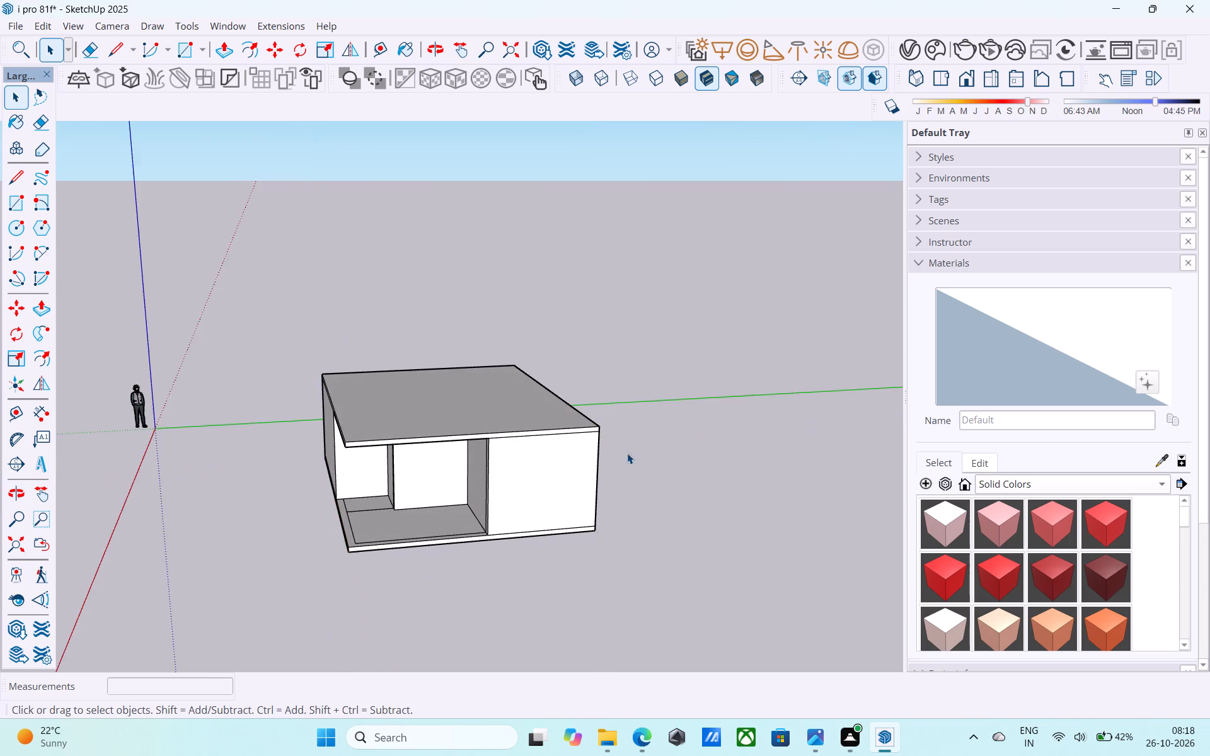
scroll(613, 427, down, 3)
middle_drag(603, 428, 582, 436)
click(550, 461)
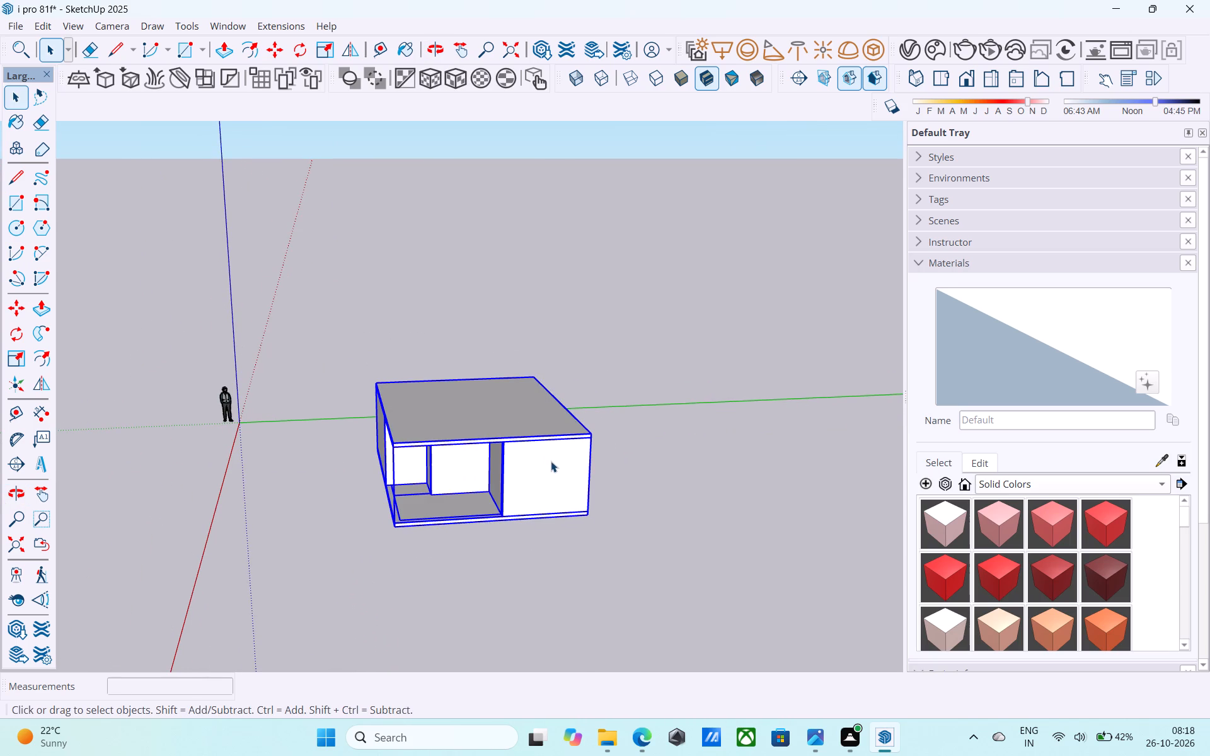
key(m)
scroll(599, 534, up, 9)
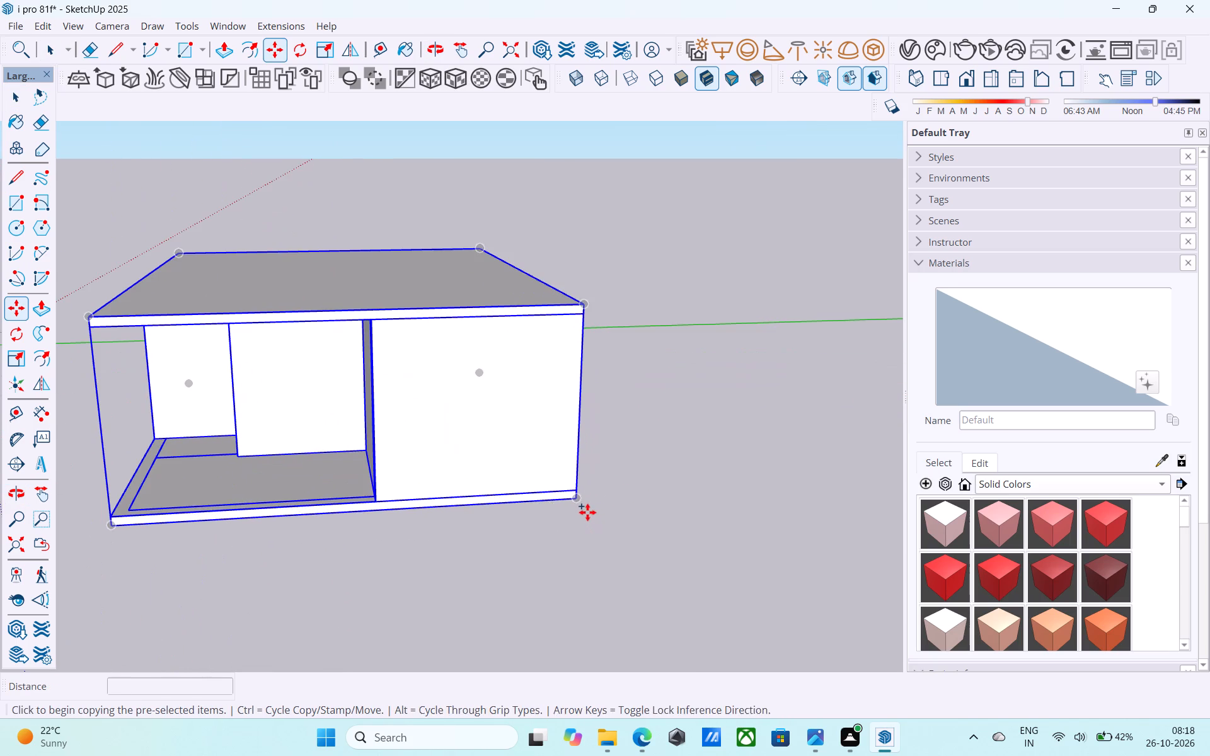
click(580, 501)
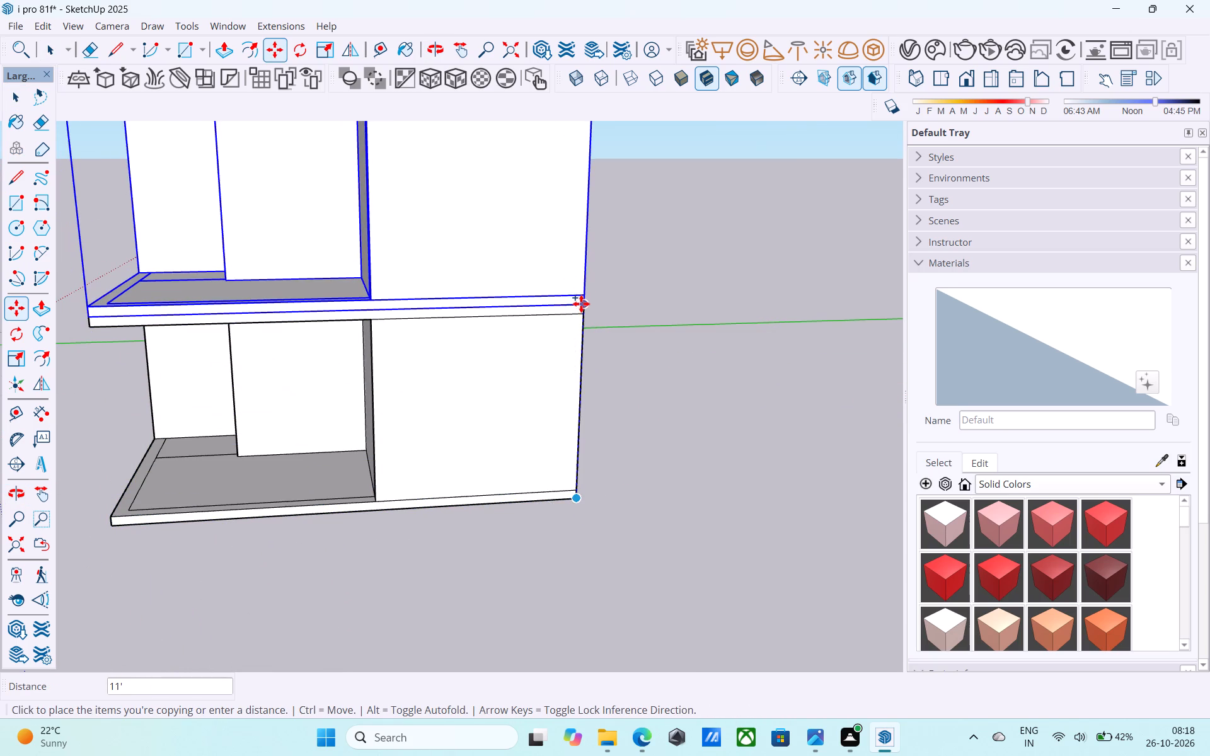
click(581, 304)
scroll(577, 319, down, 12)
key(space)
click(613, 303)
Examine the stacked two-storey house from several angles, including the open corners and the junction between floors.
scroll(430, 297, up, 3)
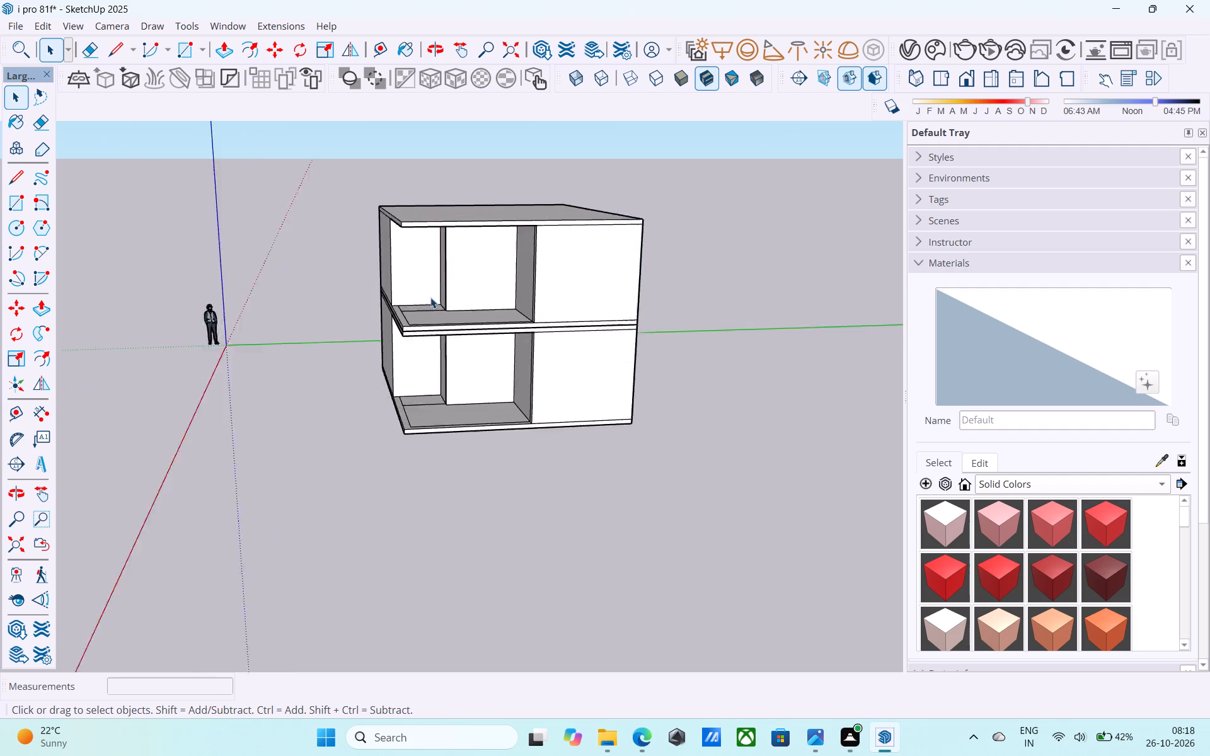
scroll(430, 297, up, 3)
middle_click(408, 329)
middle_drag(408, 326, 517, 144)
scroll(512, 200, down, 5)
middle_drag(523, 319, 536, 266)
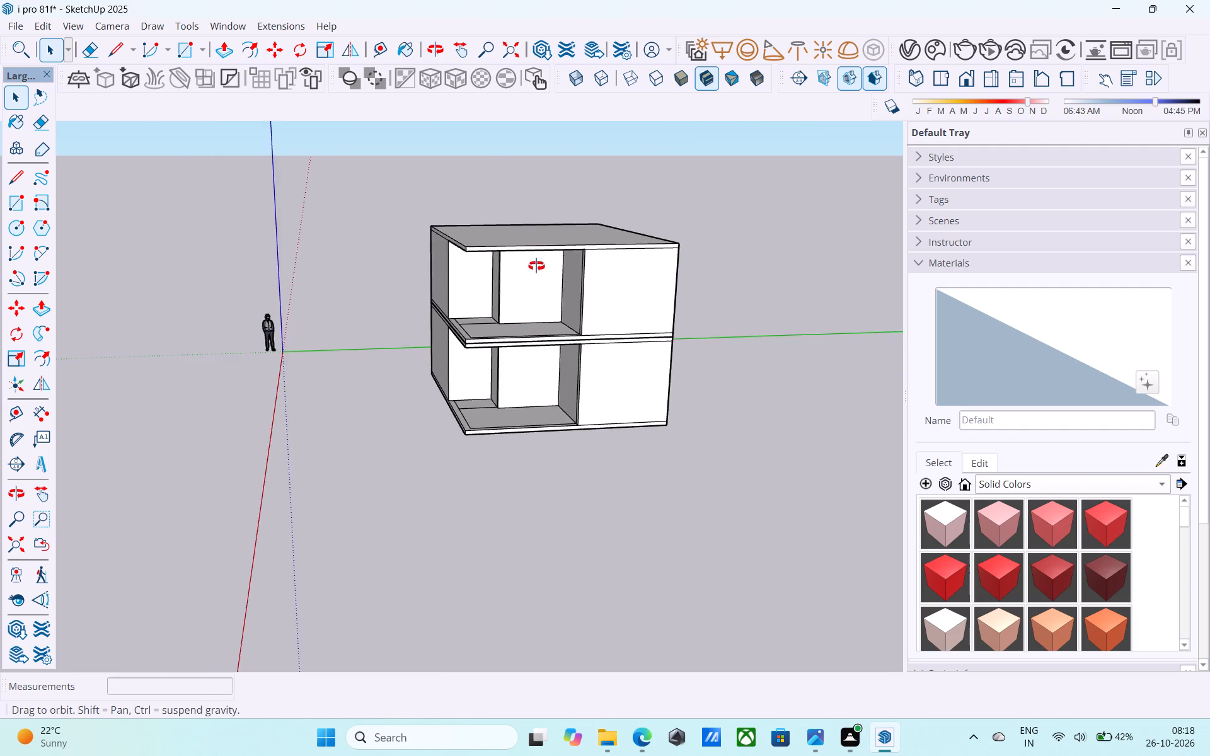
middle_drag(536, 266, 522, 313)
scroll(522, 313, up, 7)
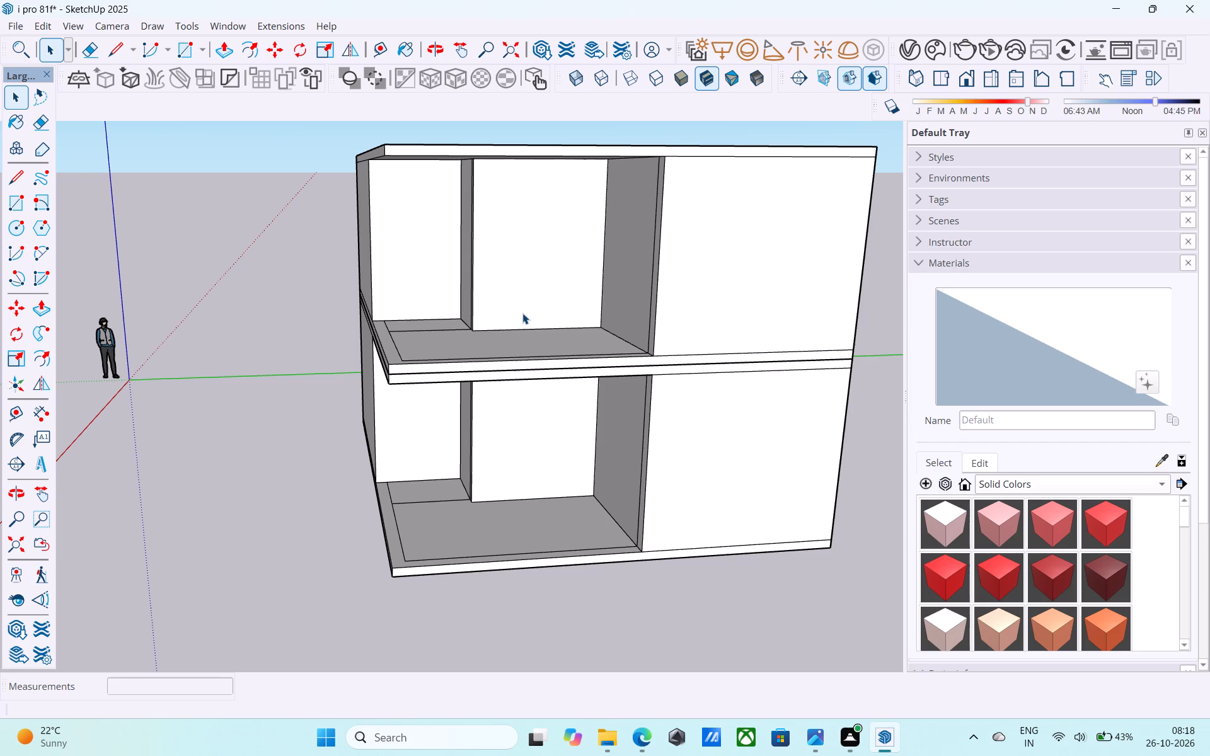
scroll(522, 313, down, 5)
middle_drag(523, 313, 665, 277)
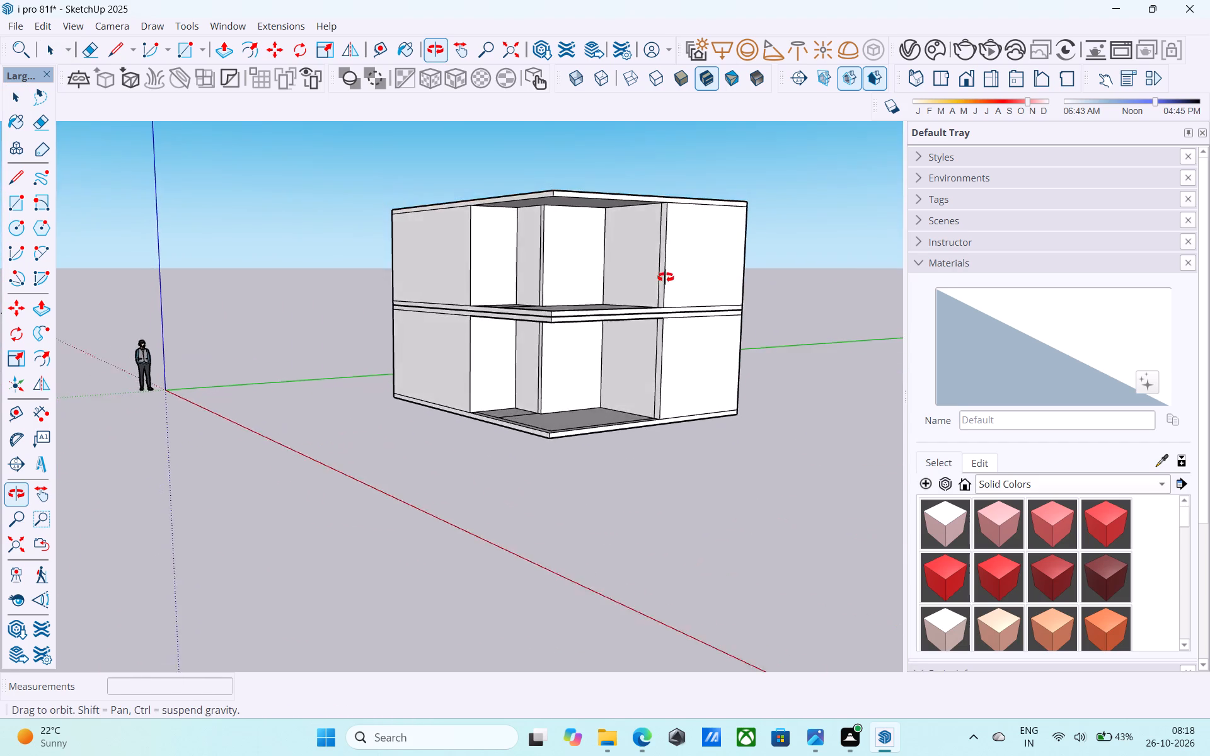
middle_drag(665, 277, 421, 326)
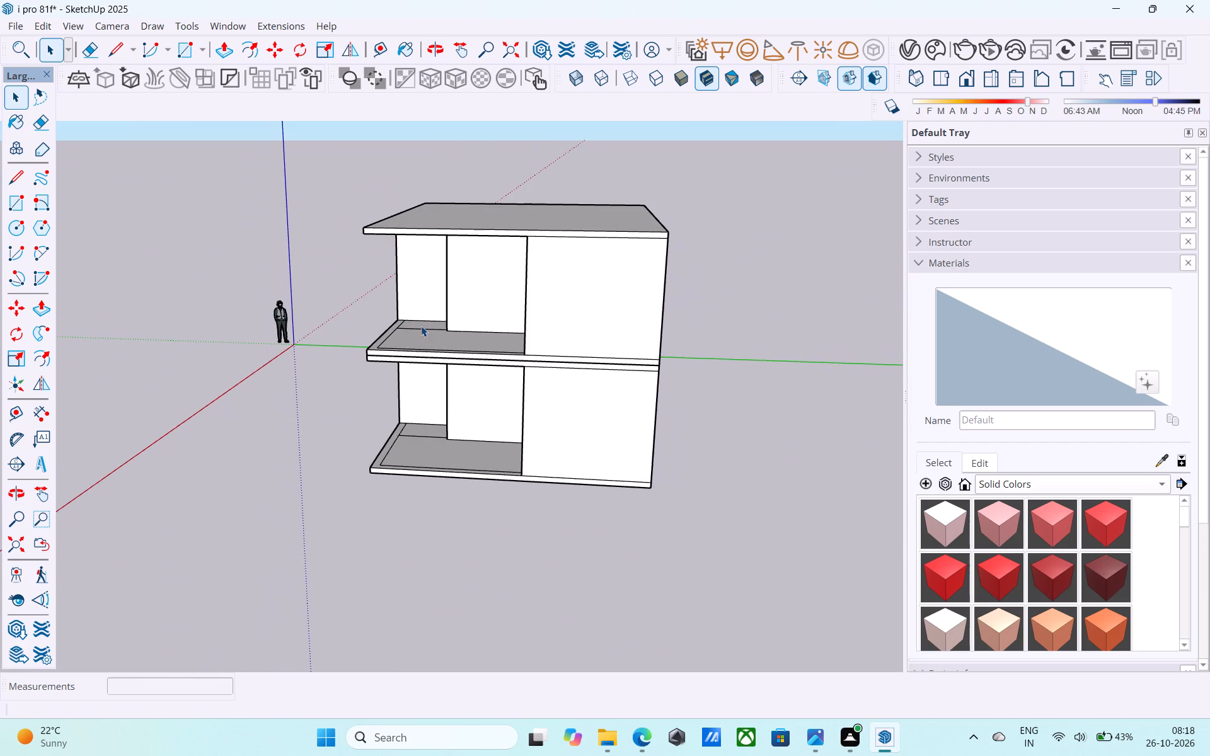
middle_drag(421, 326, 473, 315)
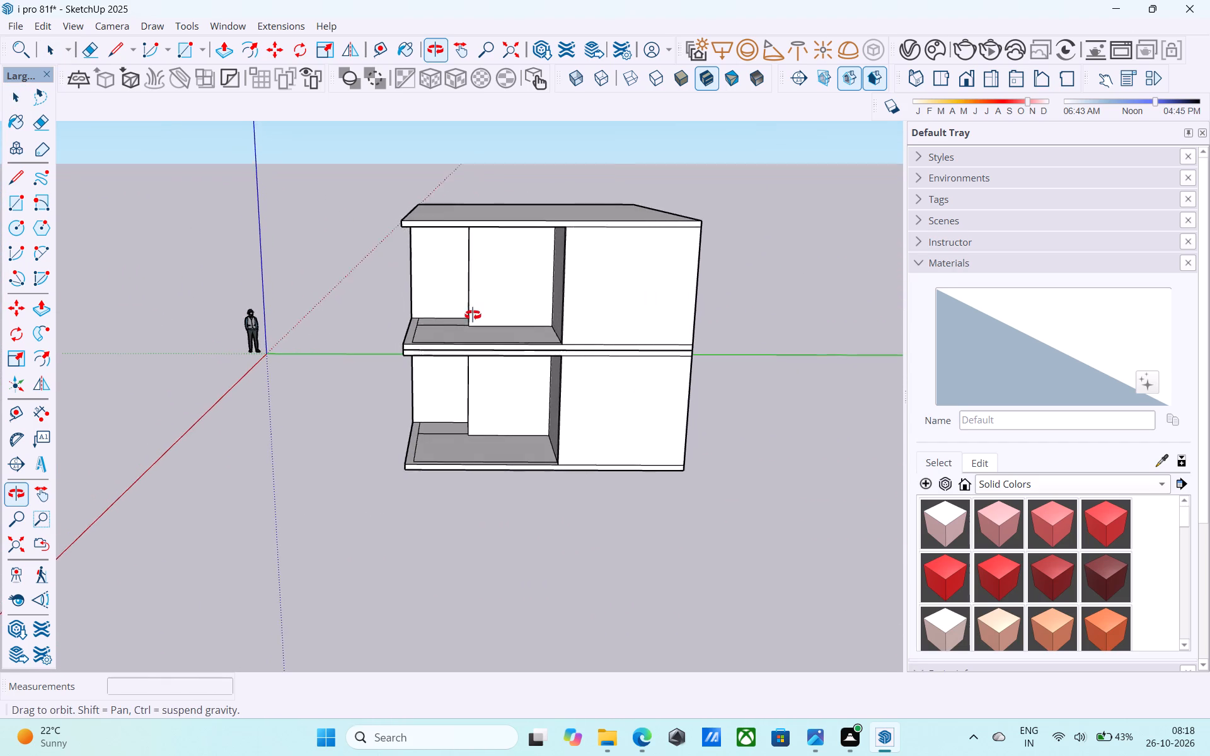
middle_drag(473, 315, 481, 312)
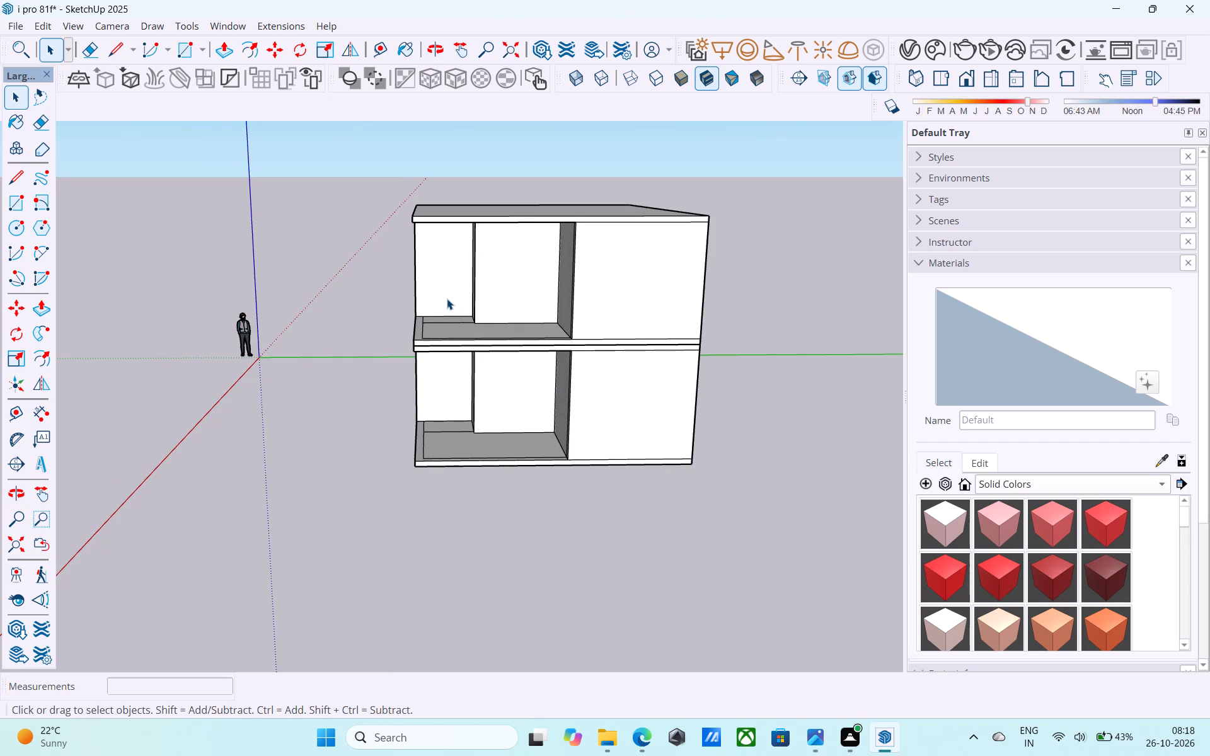
scroll(441, 292, up, 5)
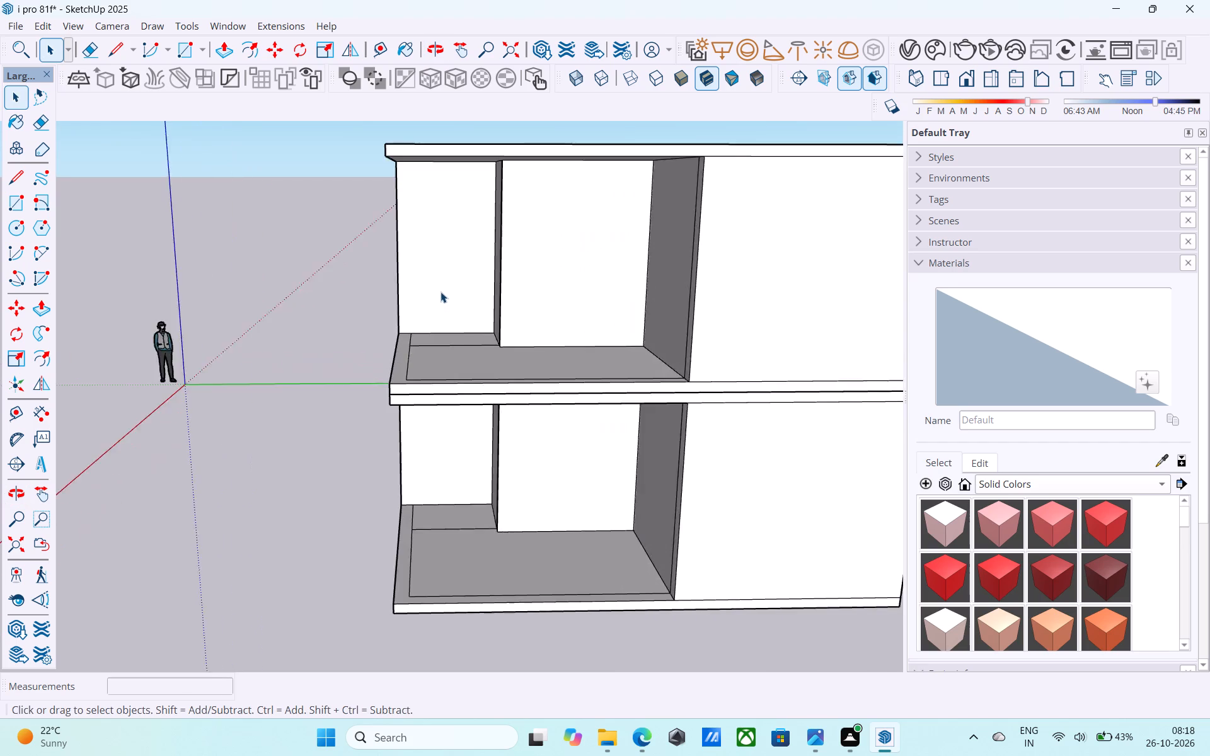
scroll(441, 292, down, 6)
middle_drag(441, 292, 547, 329)
middle_drag(544, 331, 532, 329)
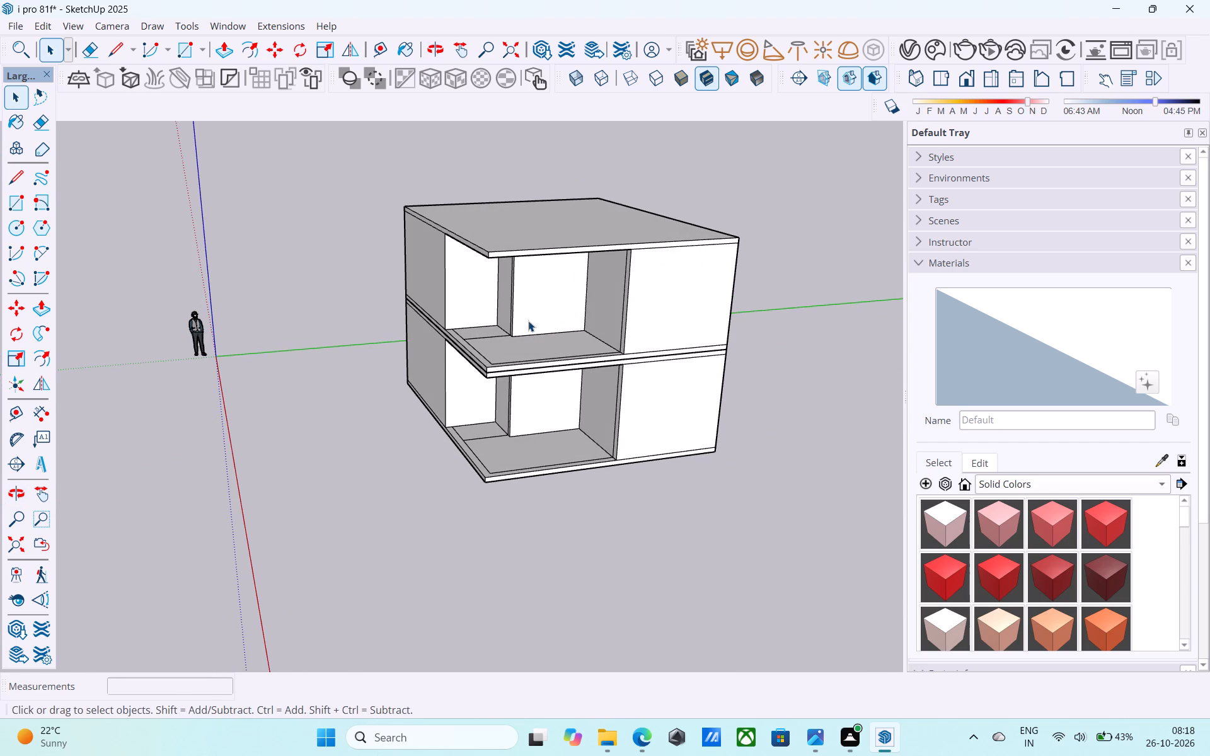
middle_drag(575, 239, 600, 202)
scroll(608, 351, up, 7)
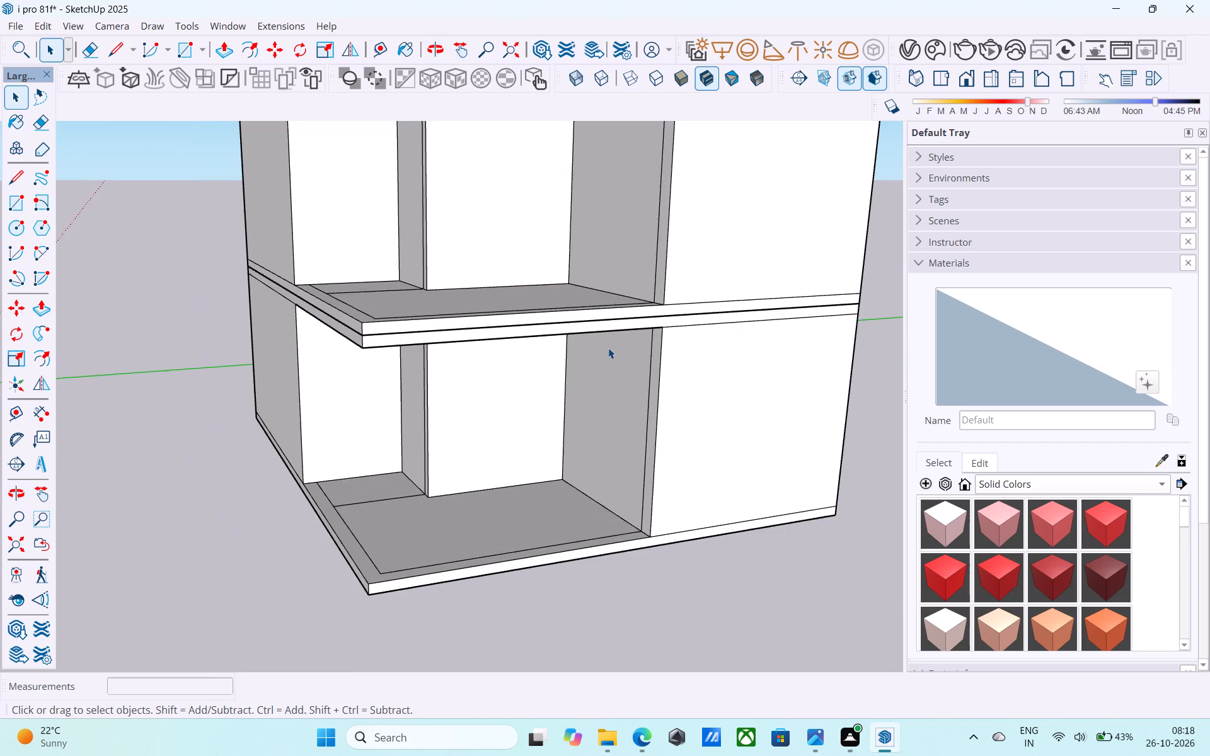
scroll(608, 348, down, 2)
middle_drag(604, 348, 366, 493)
scroll(365, 479, down, 2)
scroll(366, 483, up, 1)
scroll(366, 485, down, 5)
middle_drag(362, 488, 309, 428)
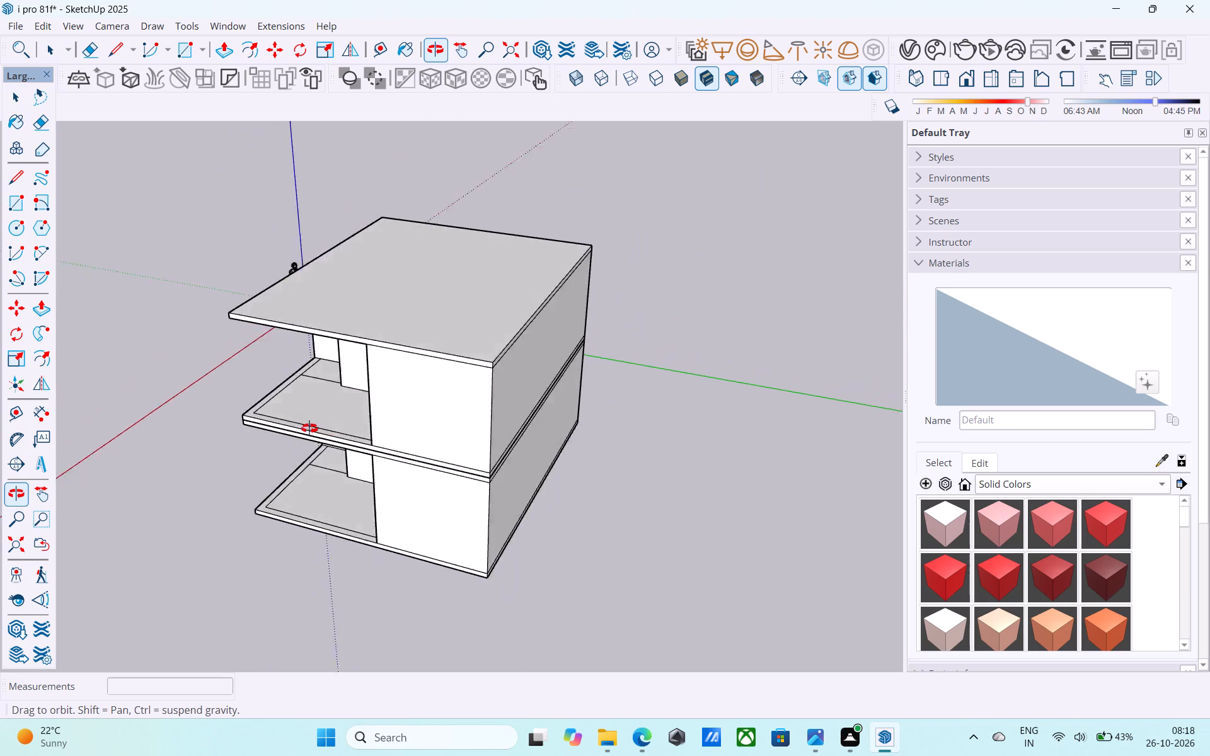
middle_drag(309, 428, 275, 411)
middle_drag(529, 447, 377, 404)
scroll(301, 397, up, 6)
middle_drag(299, 392, 952, 381)
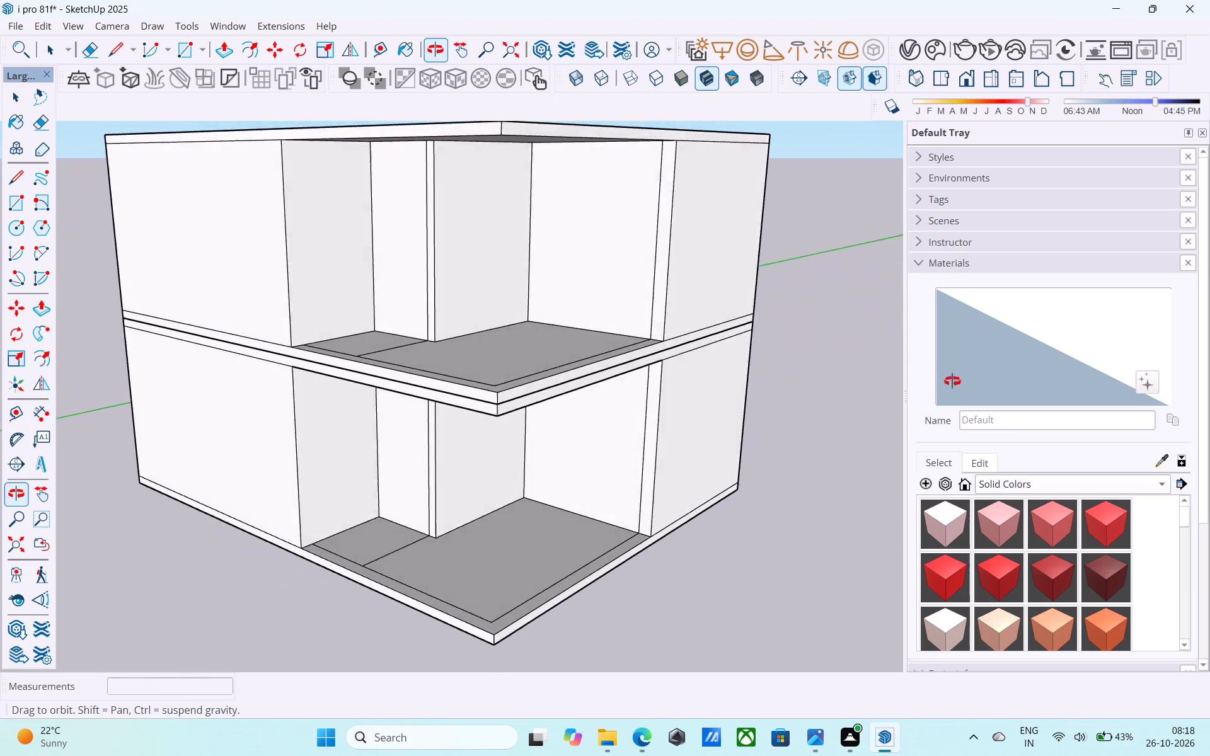
middle_drag(952, 381, 968, 382)
scroll(613, 390, down, 3)
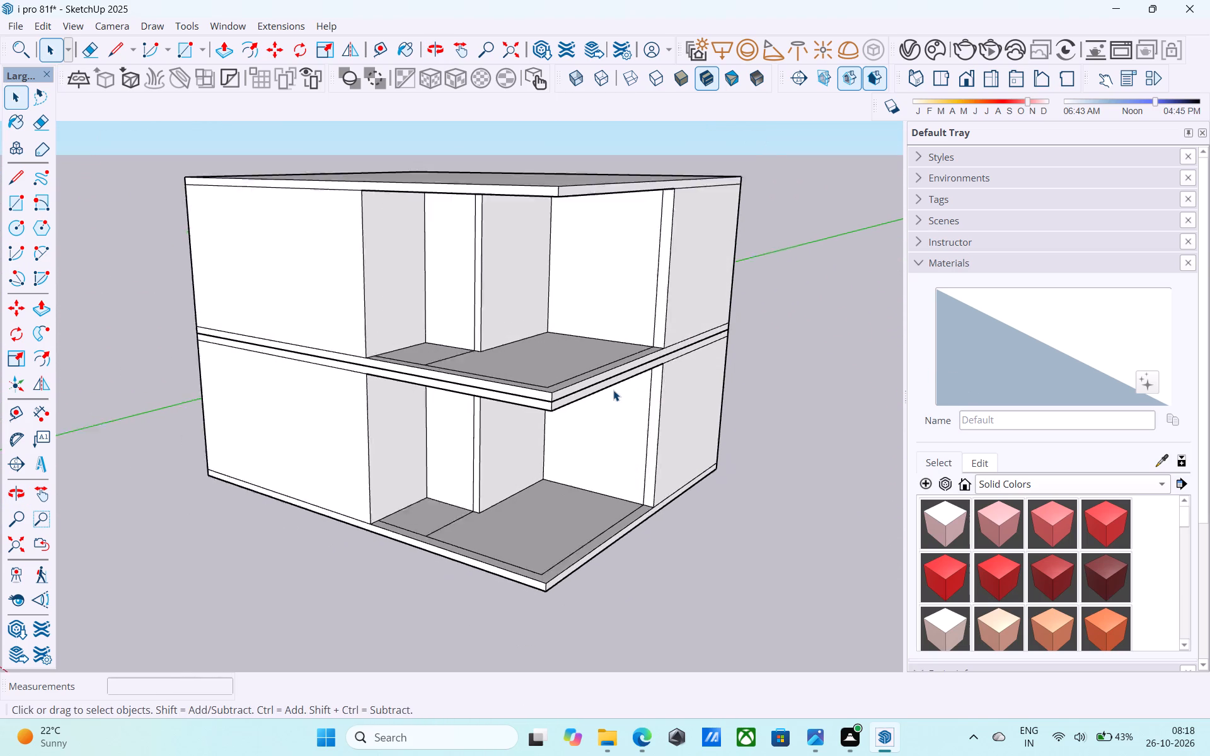
scroll(613, 390, down, 3)
middle_drag(613, 390, 396, 386)
scroll(668, 394, up, 6)
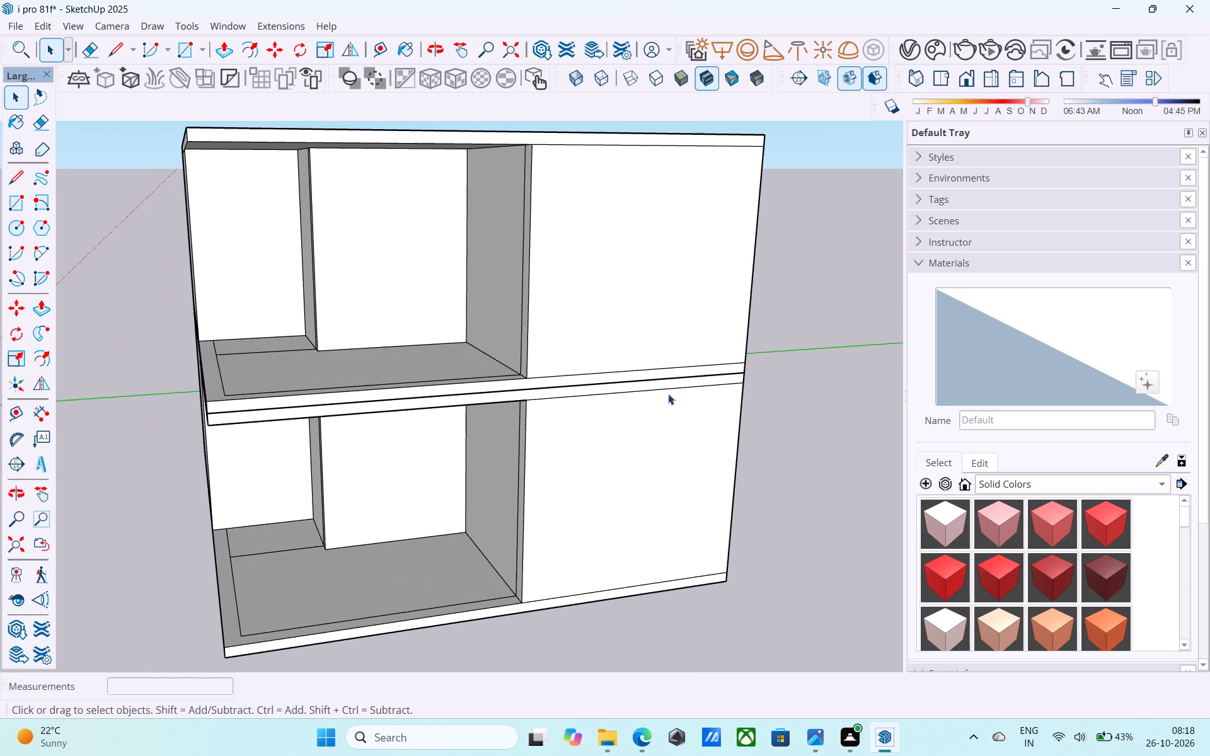
Check the upper and lower storey groups at the slab junction and inspect the building from below.
click(657, 381)
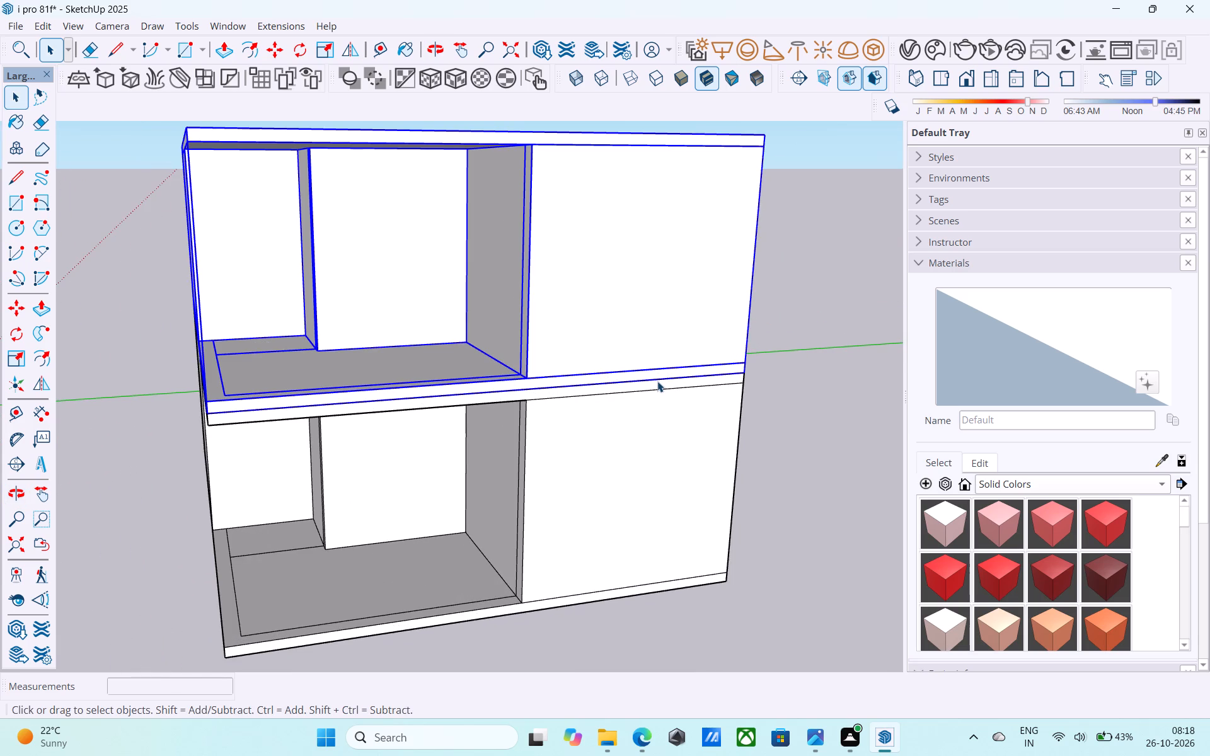
click(657, 381)
click(654, 379)
click(657, 387)
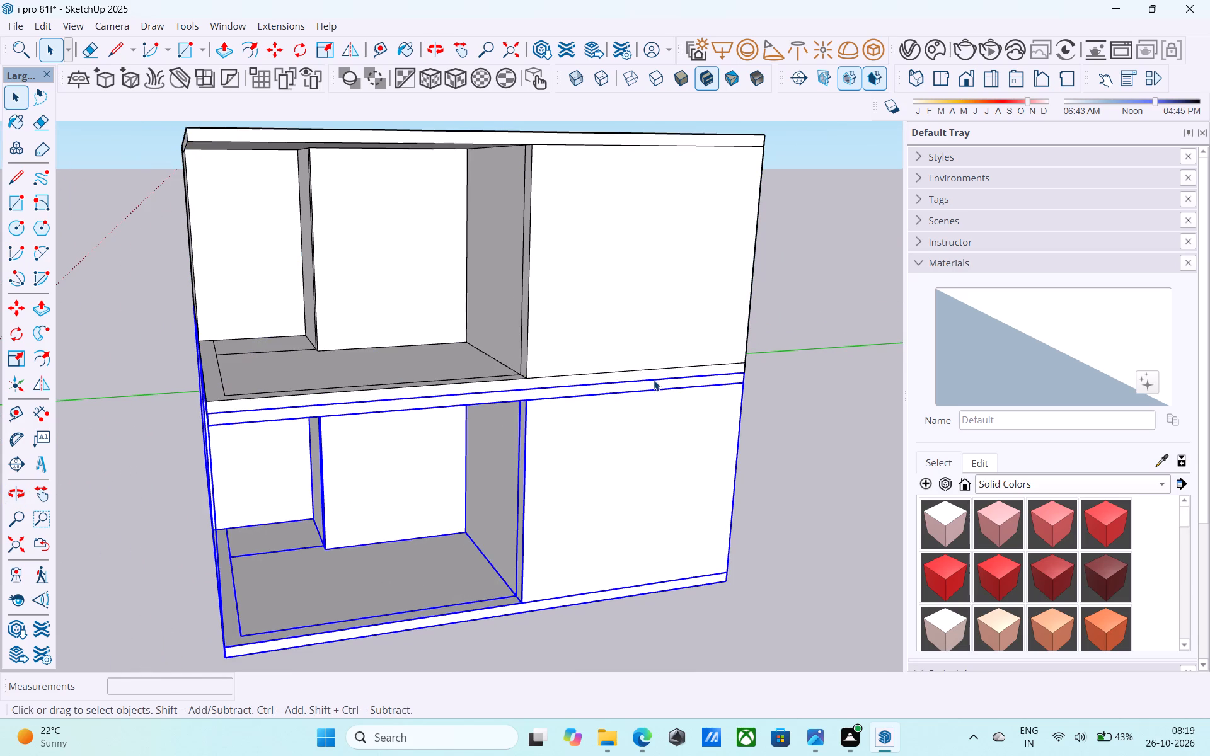
click(654, 377)
scroll(654, 428, down, 7)
middle_drag(647, 435, 546, 429)
click(684, 401)
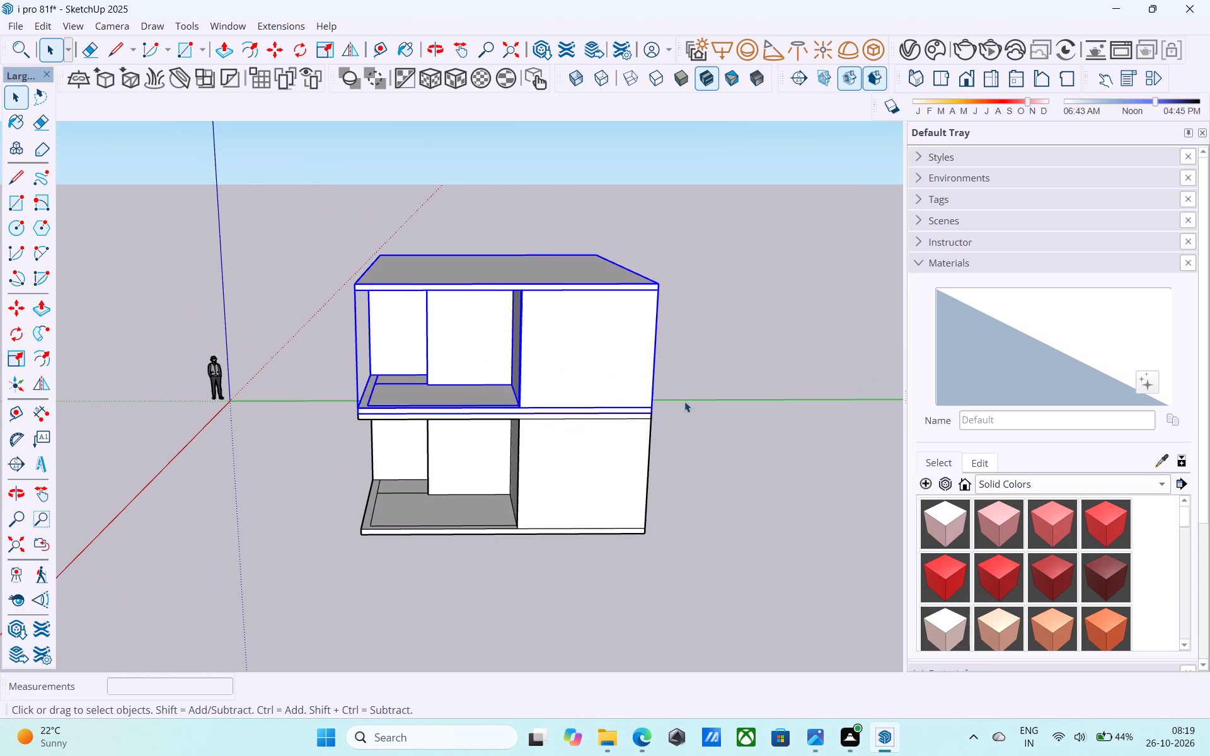
scroll(550, 452, down, 5)
middle_drag(469, 548, 535, 362)
scroll(519, 303, up, 5)
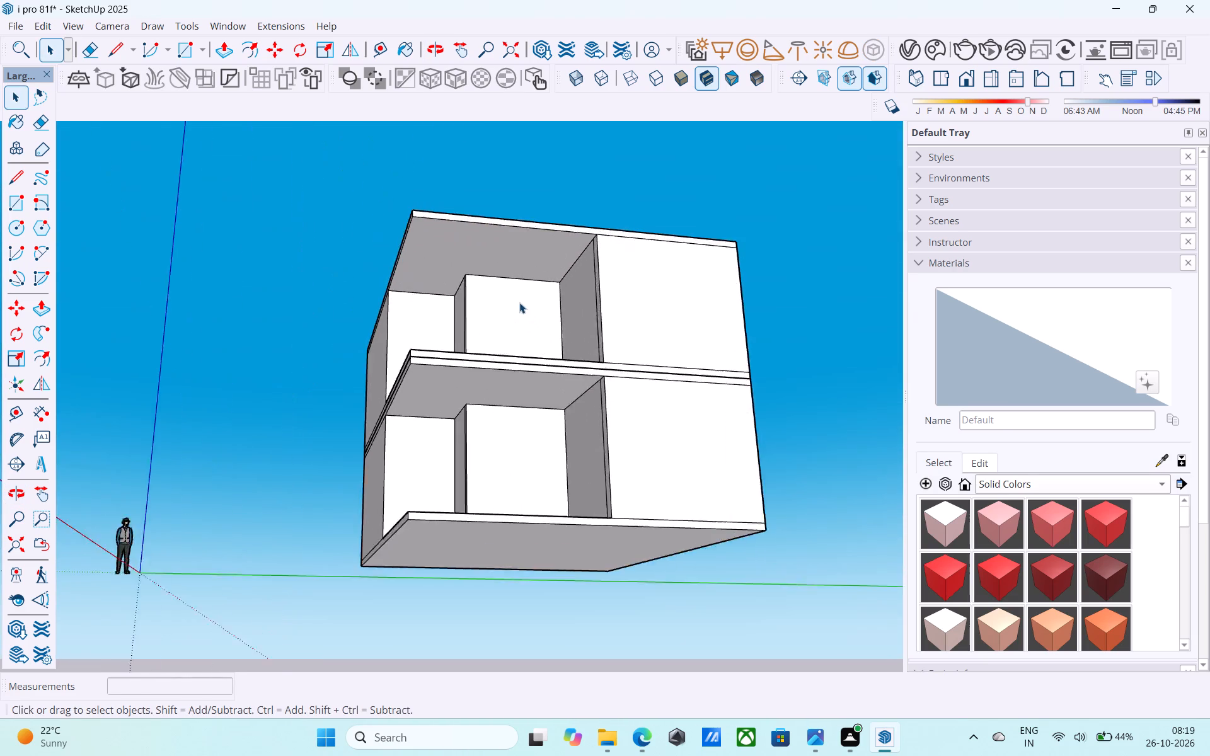
scroll(519, 302, up, 2)
scroll(519, 302, down, 1)
middle_drag(509, 298, 544, 453)
scroll(537, 444, down, 5)
middle_drag(558, 500, 487, 516)
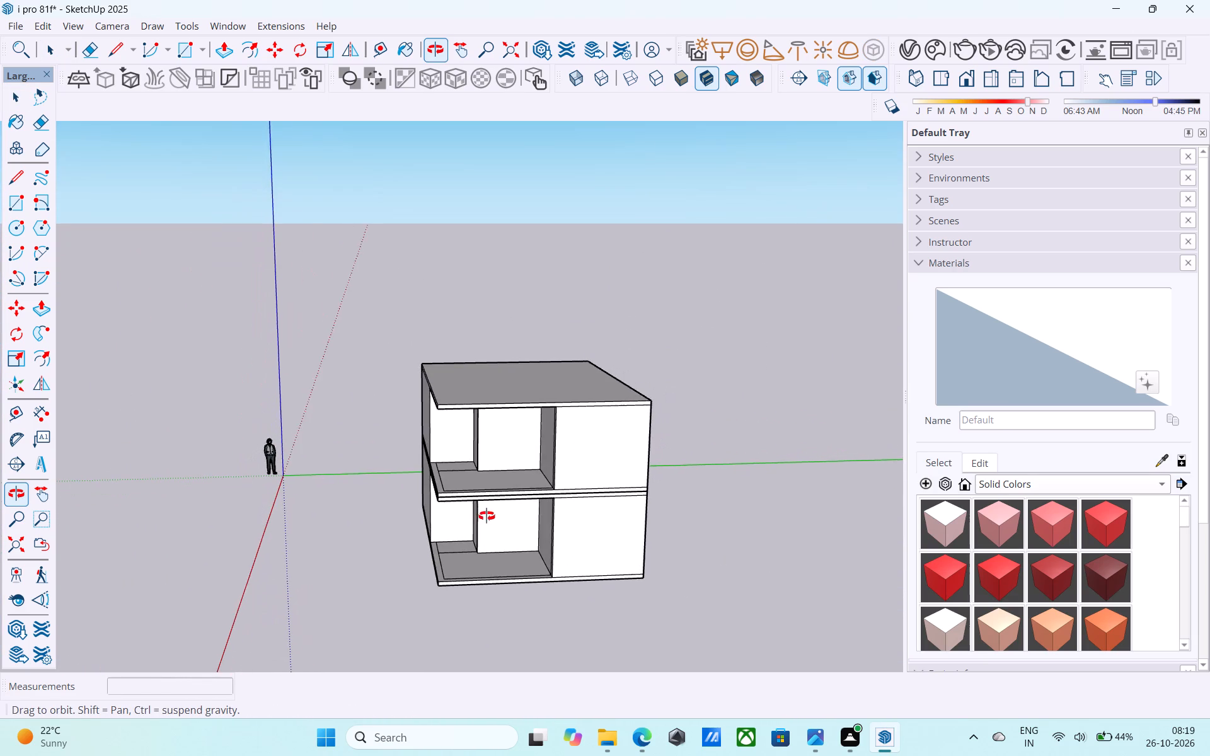
middle_drag(487, 516, 504, 513)
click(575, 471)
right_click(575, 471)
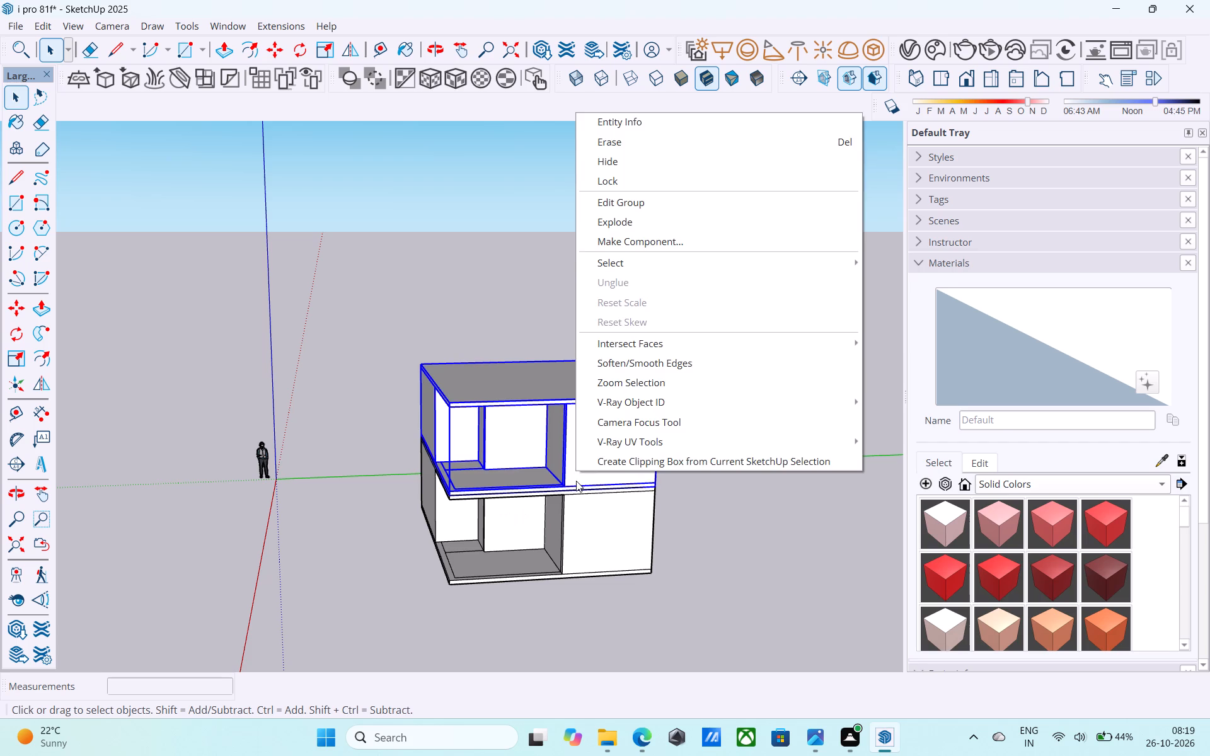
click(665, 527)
Copy the lower storey group 22' straight up from its base corner to stack a third storey.
click(568, 529)
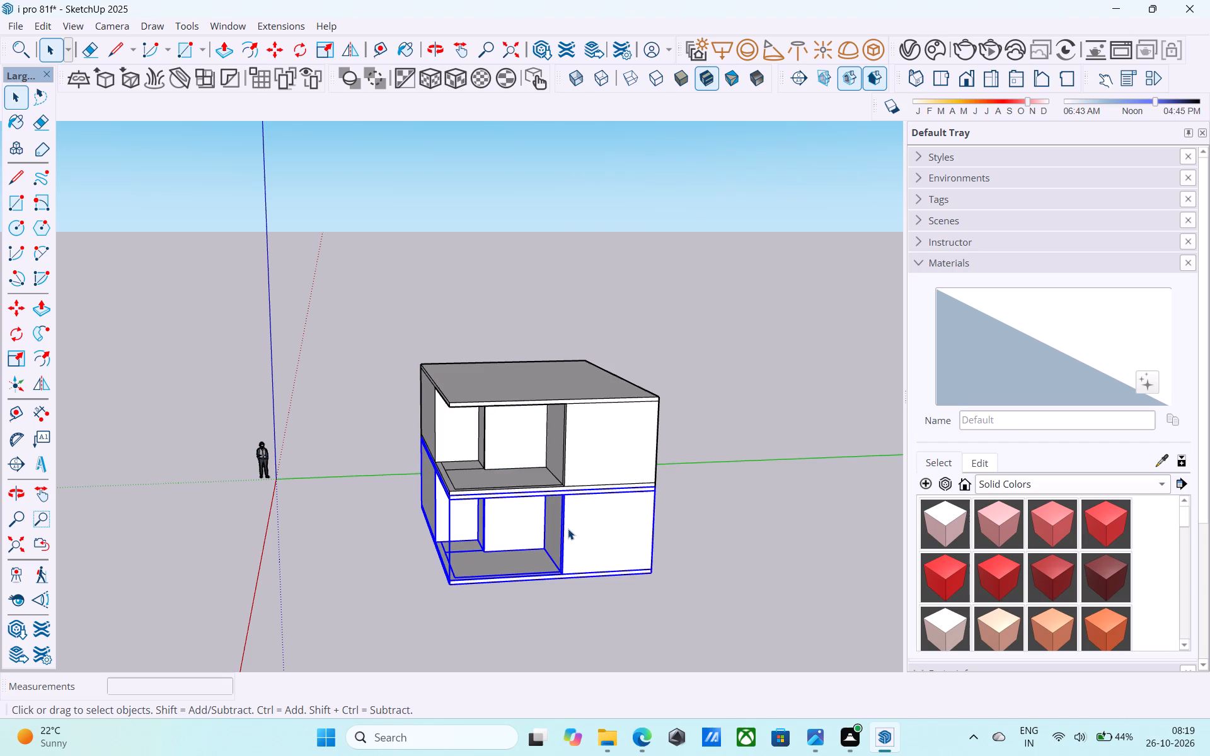
key(m)
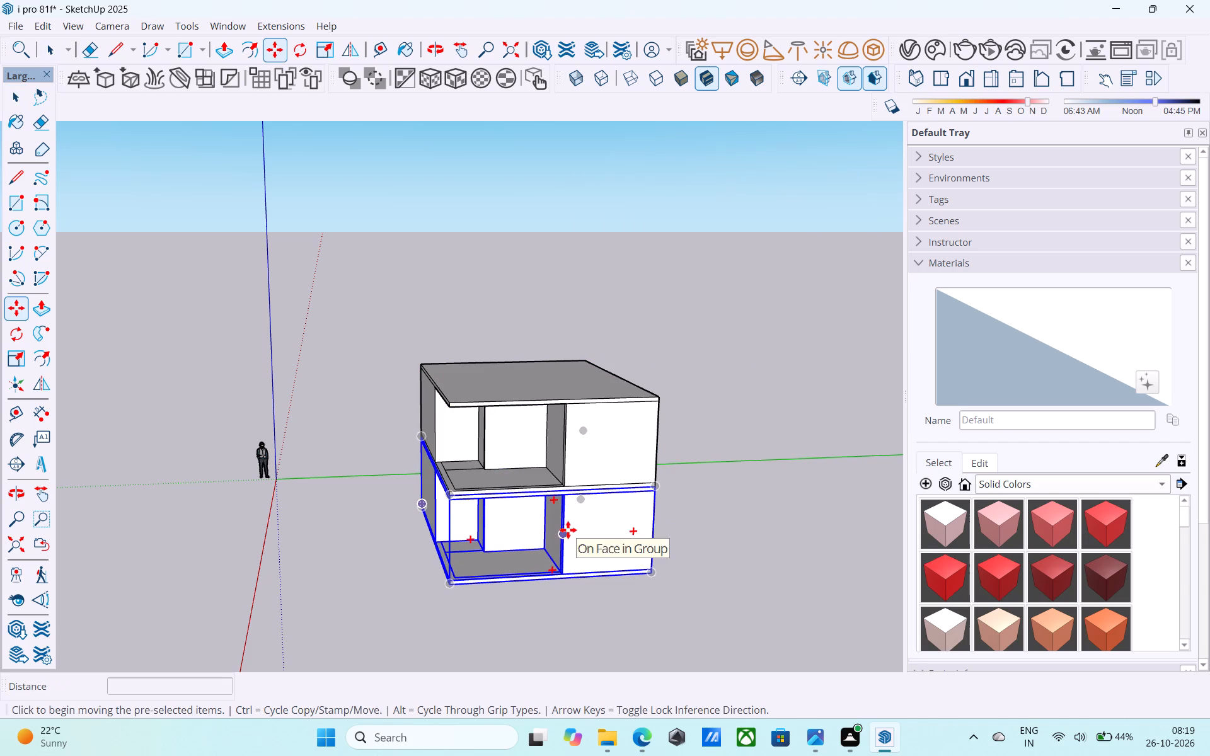
click(653, 577)
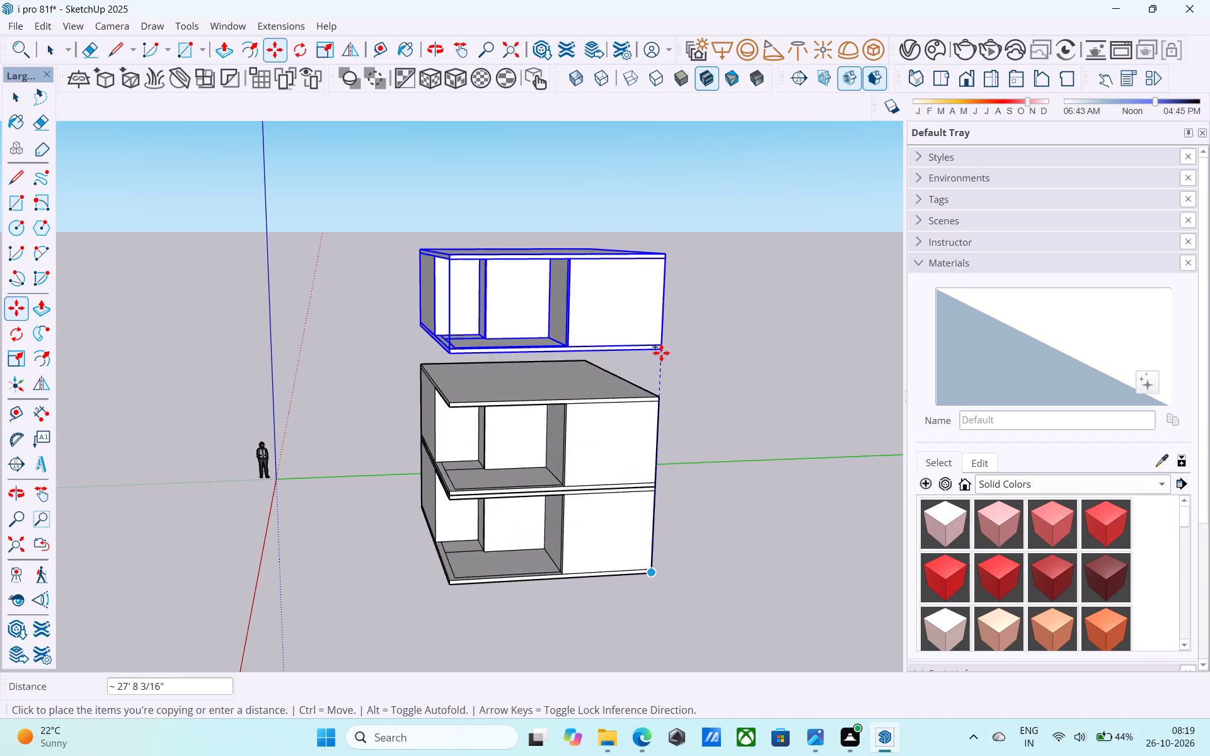
scroll(662, 361, up, 7)
click(661, 421)
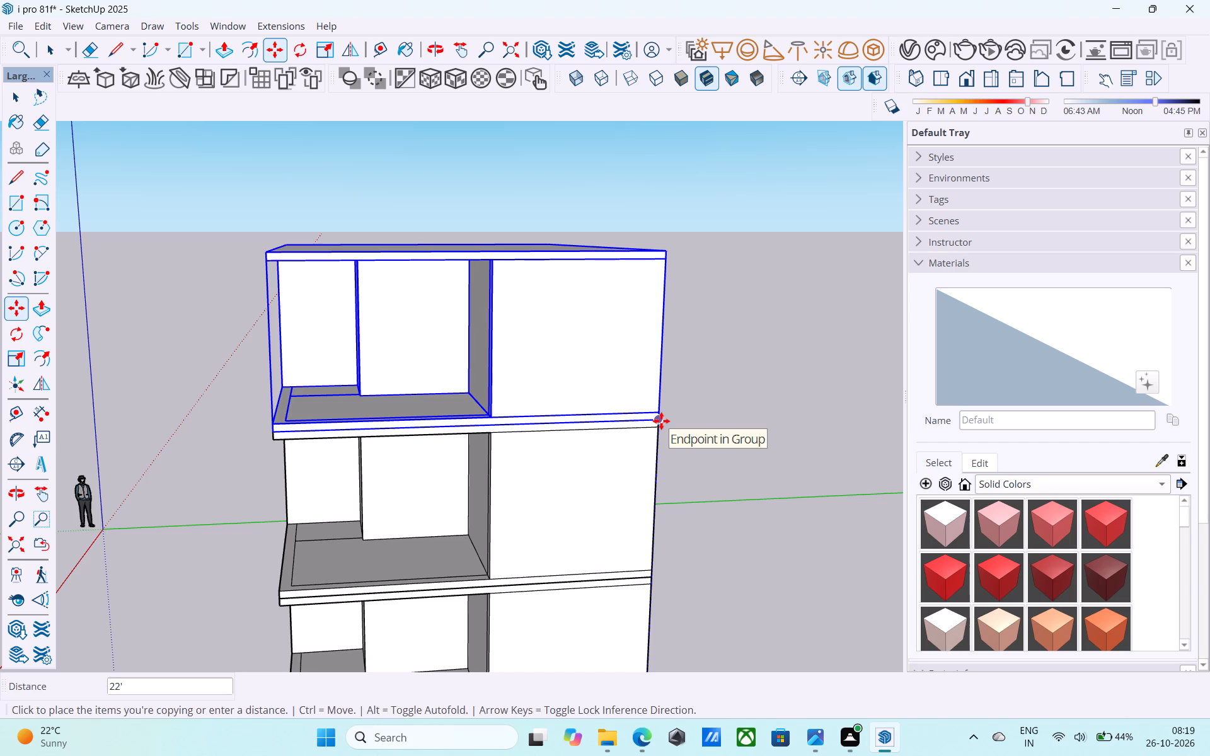
key(space)
click(662, 421)
click(688, 371)
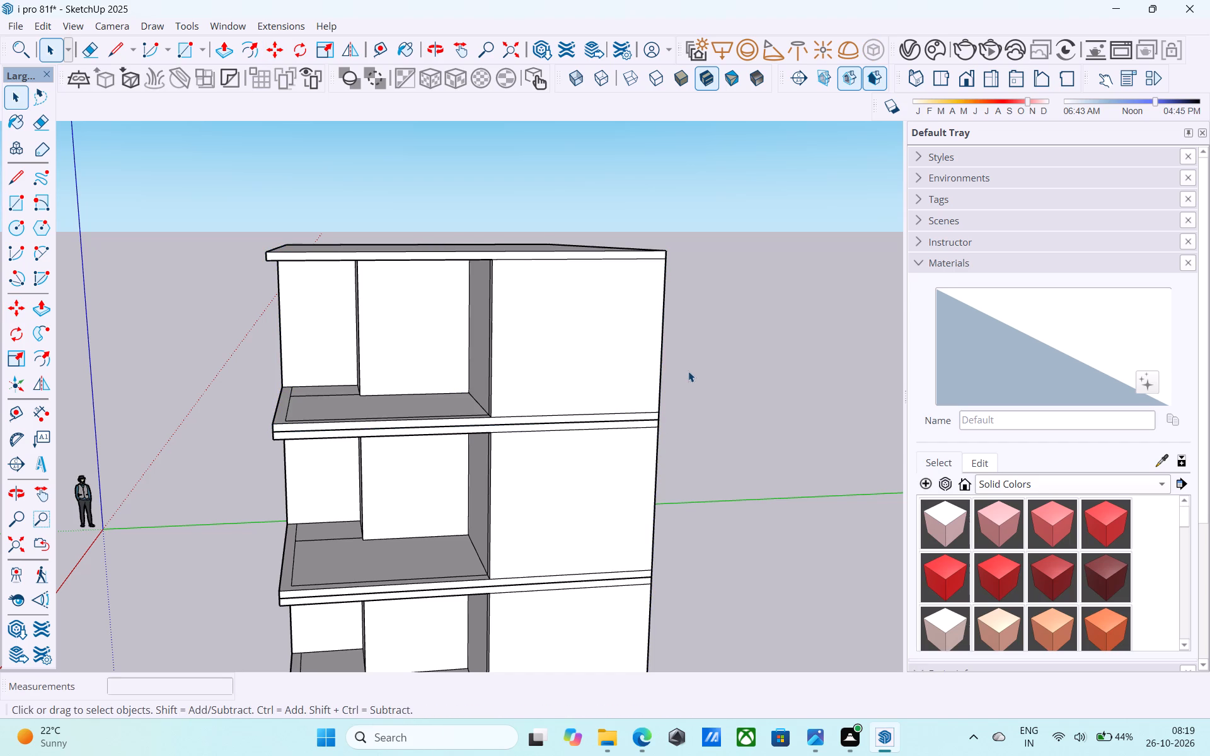
Save the model with the stacked third storey.
key(ctrl+s)
Examine the three-storey building from several angles, checking the stacked floors and open corners.
scroll(660, 387, down, 5)
scroll(498, 405, down, 6)
middle_drag(475, 404, 461, 403)
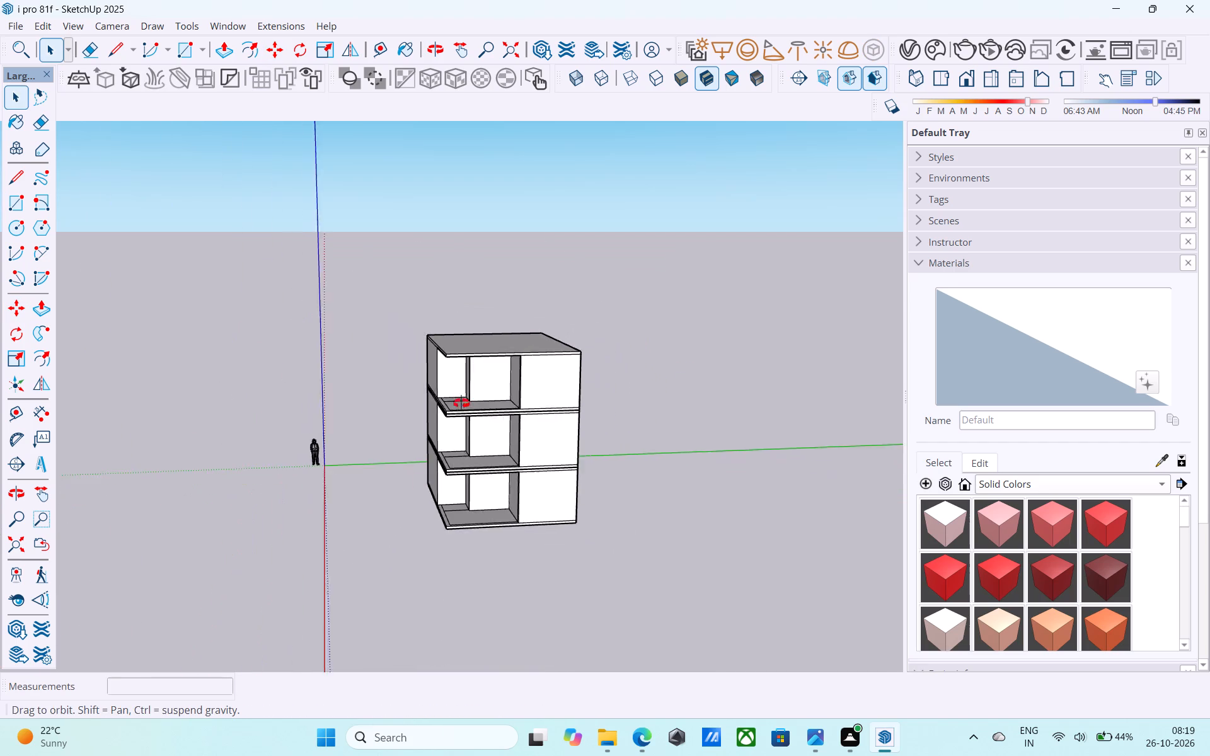
middle_drag(461, 403, 437, 381)
scroll(1044, 0, up, 1)
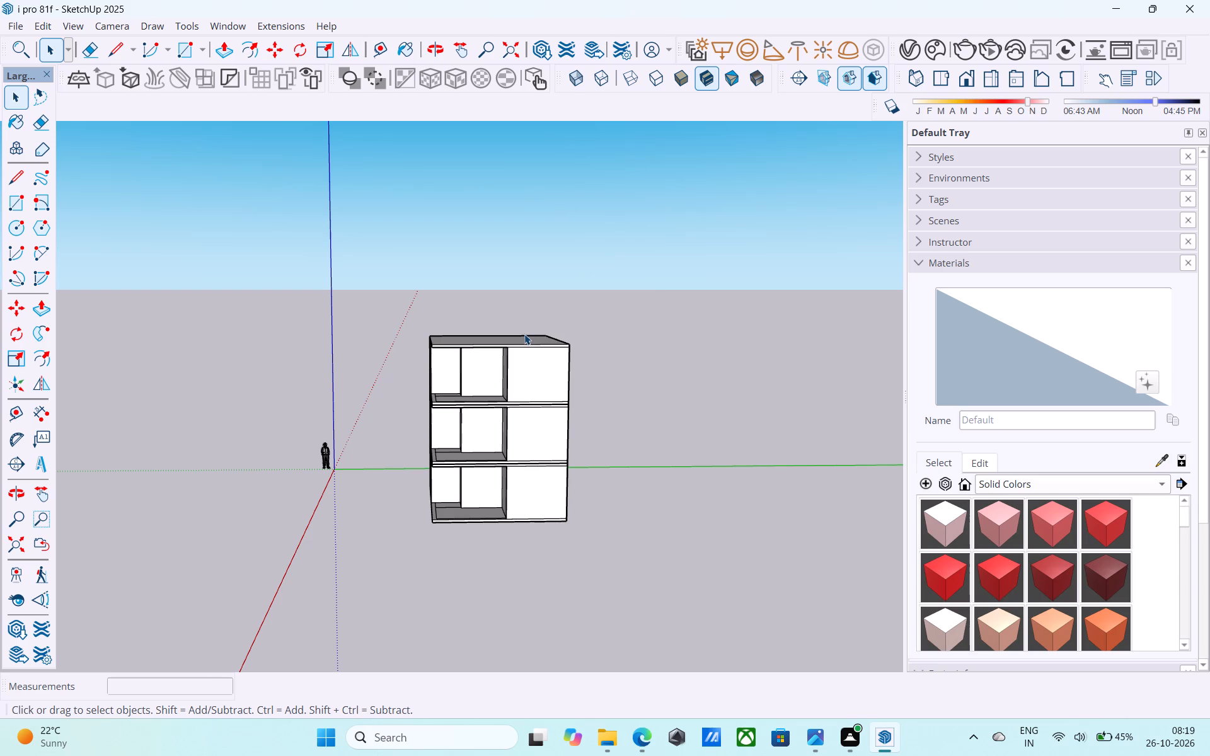
scroll(444, 324, up, 1)
scroll(420, 341, down, 2)
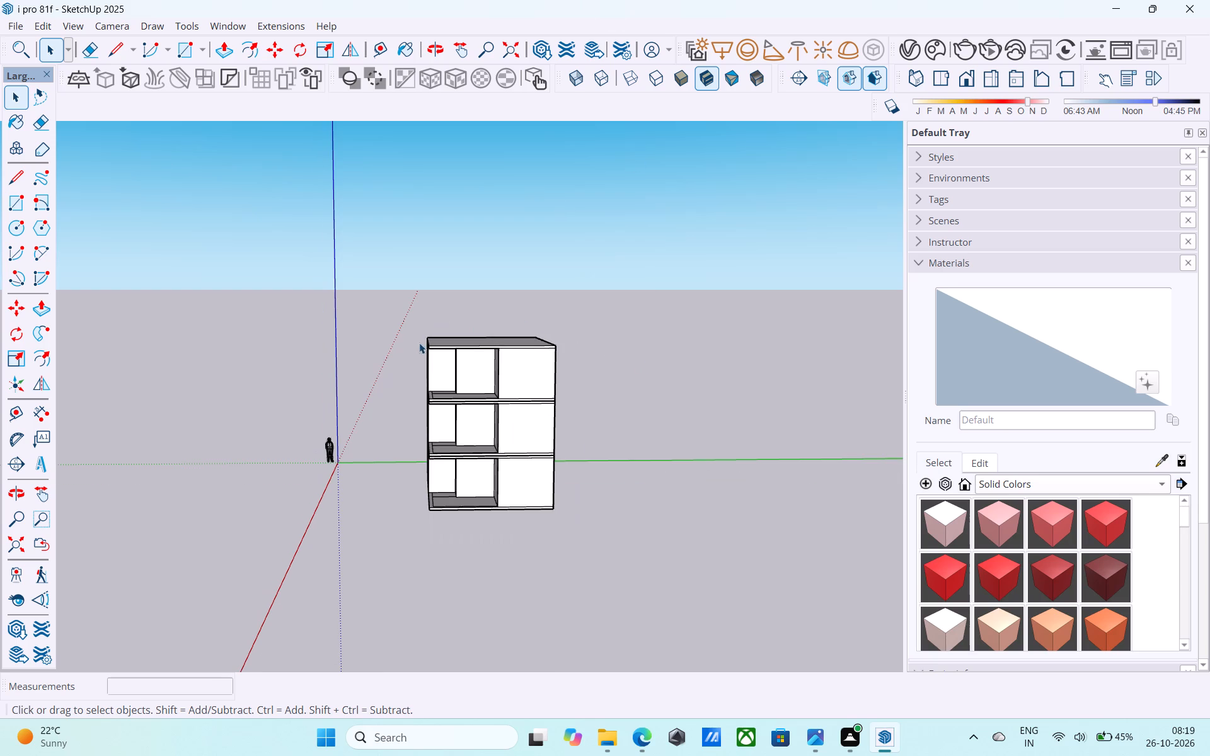
middle_drag(338, 609, 424, 544)
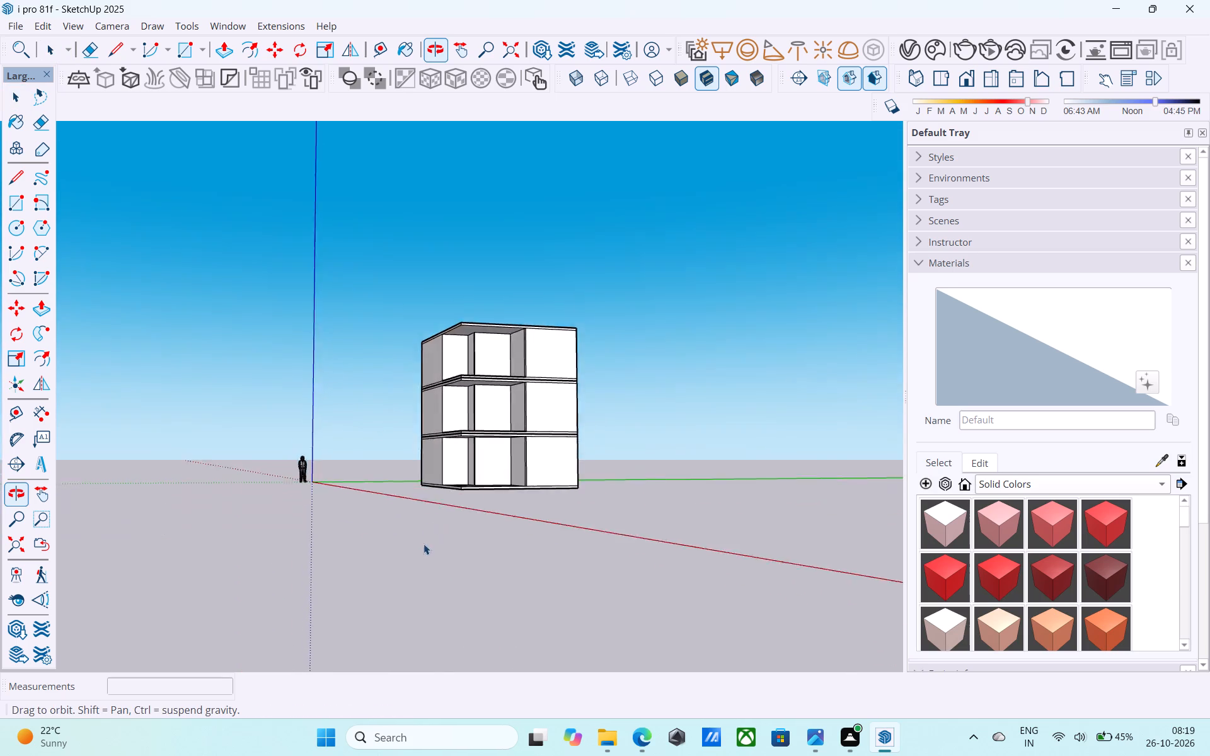
middle_drag(425, 543, 348, 572)
middle_drag(531, 442, 597, 538)
scroll(521, 513, up, 4)
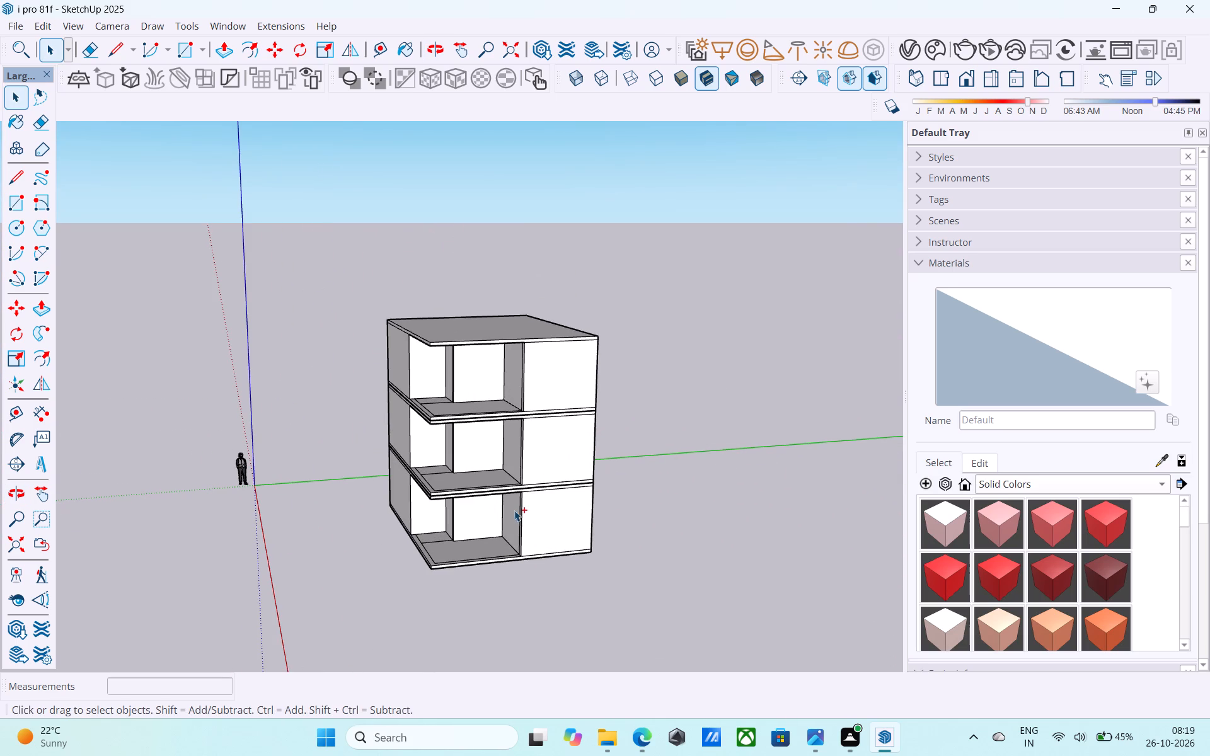
Save the three-storey model again.
key(ctrl+s)
Explode the lower, middle and upper storey groups into loose geometry.
scroll(509, 512, down, 4)
shift+middle_drag(509, 512, 504, 482)
scroll(504, 482, up, 15)
middle_drag(512, 467, 490, 469)
scroll(490, 469, down, 11)
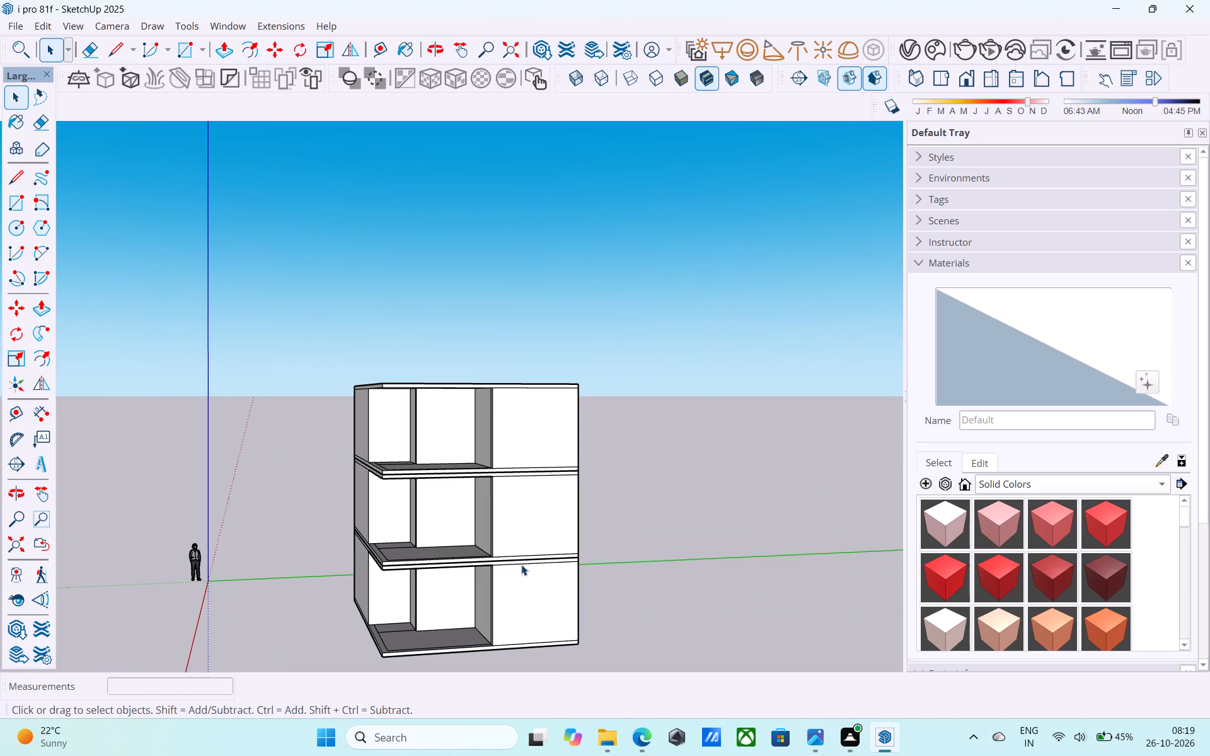
click(523, 576)
right_click(523, 576)
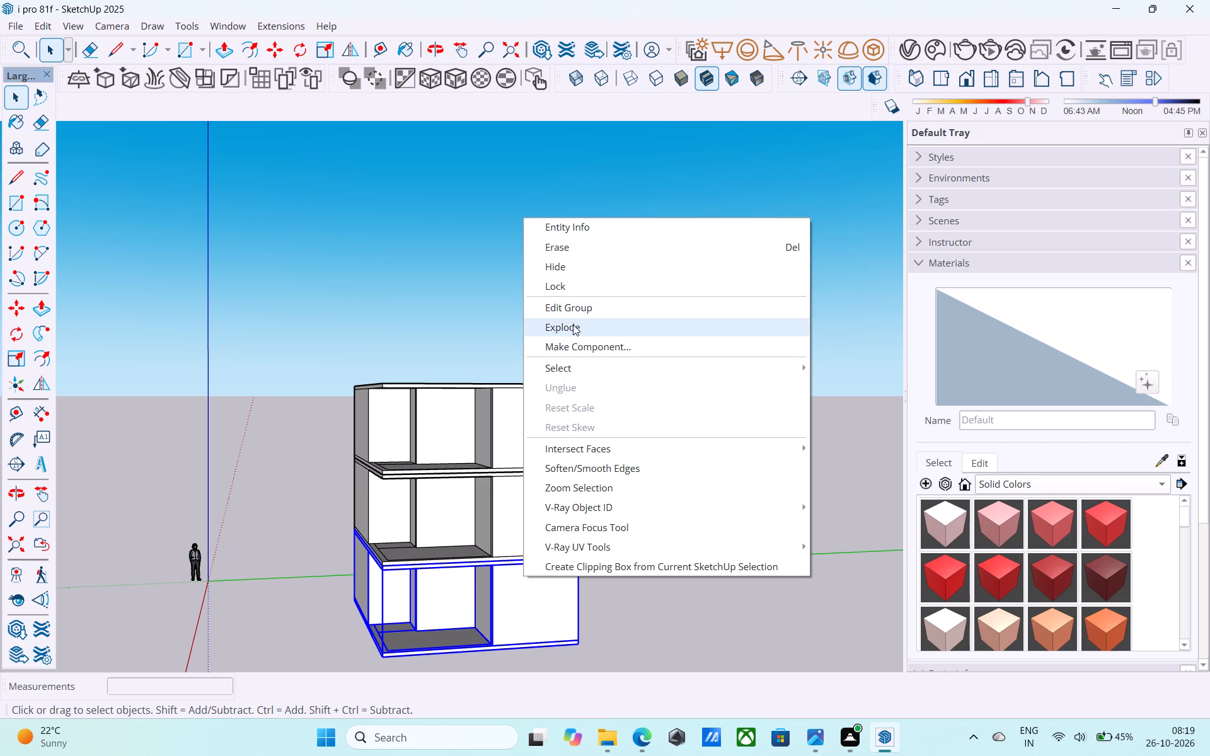
click(573, 326)
scroll(531, 590, up, 5)
click(512, 512)
right_click(512, 511)
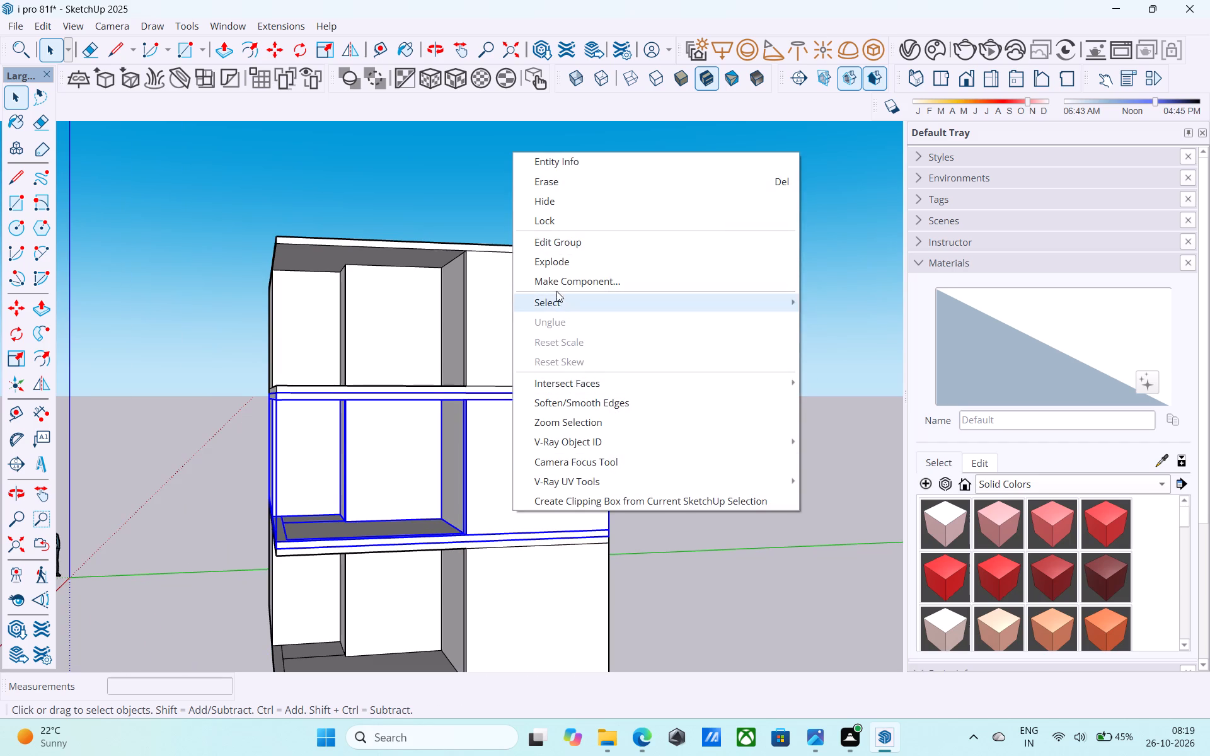
click(558, 265)
scroll(476, 340, up, 7)
click(490, 355)
right_click(490, 355)
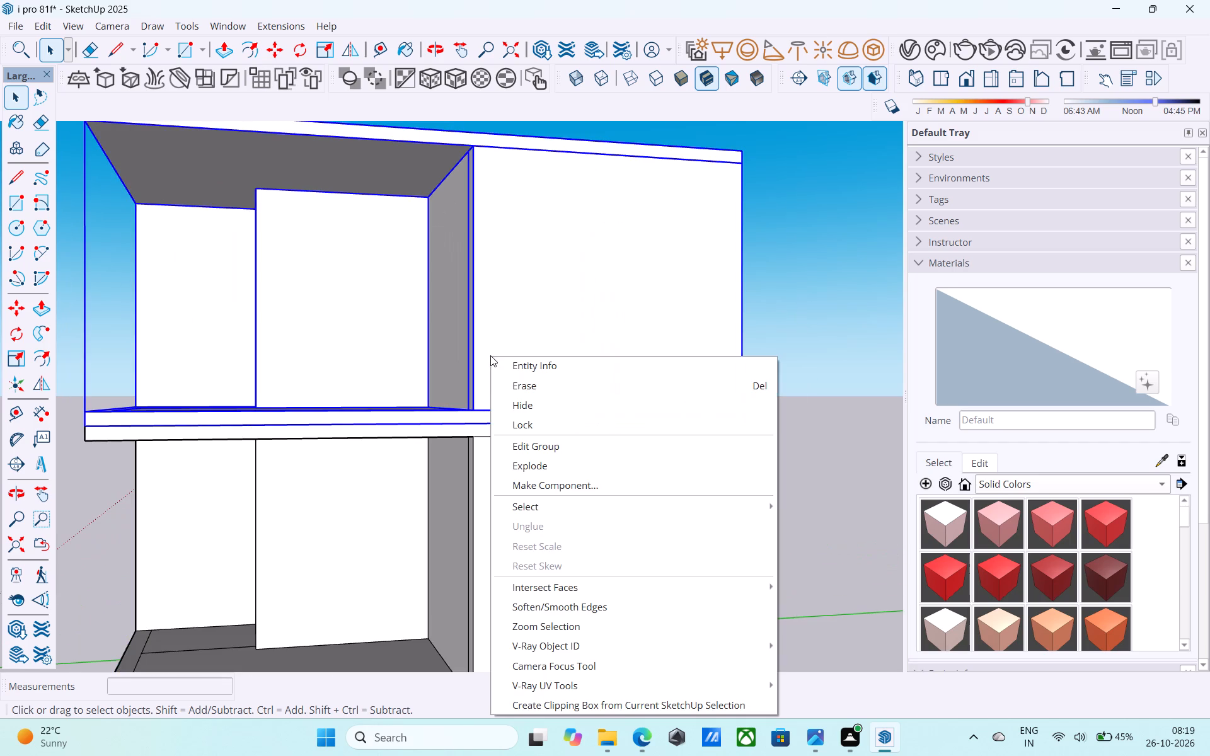
click(550, 471)
scroll(548, 452, down, 14)
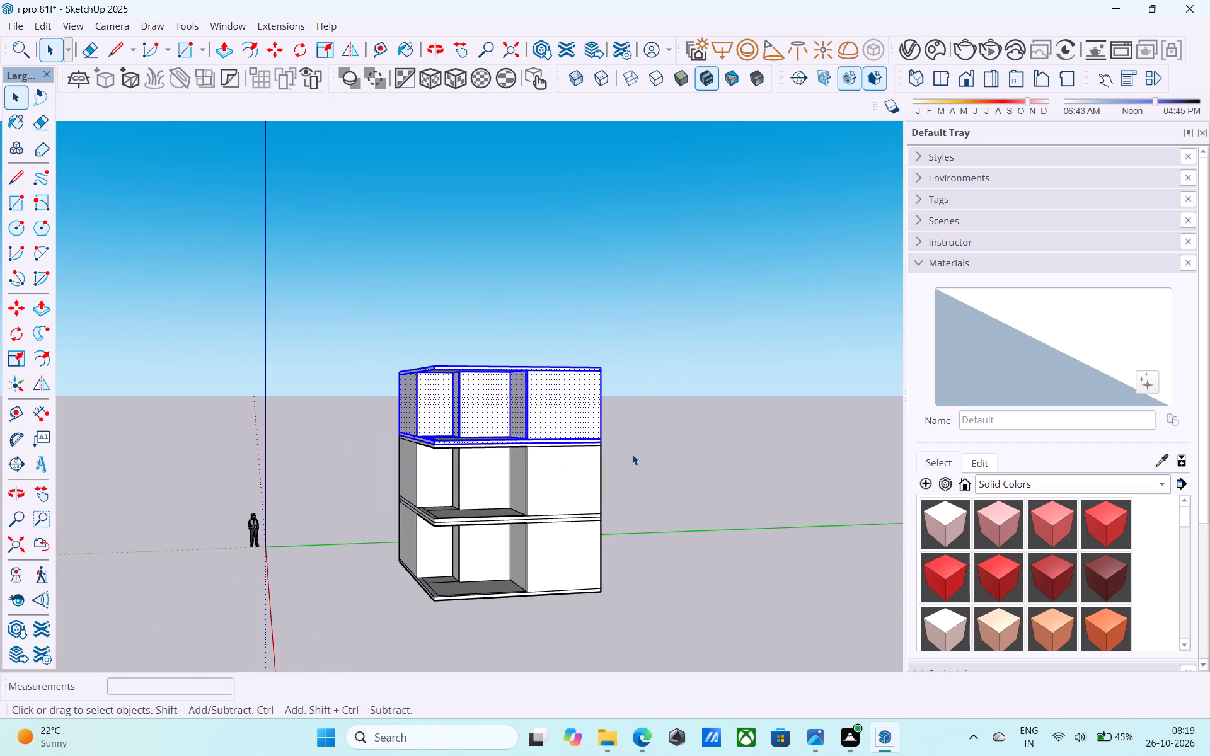
click(632, 454)
Erase the slab seam lines across the plain front wall at both floor junctions, including the leftover edge stubs.
scroll(575, 555, down, 3)
shift+middle_drag(566, 560, 308, 577)
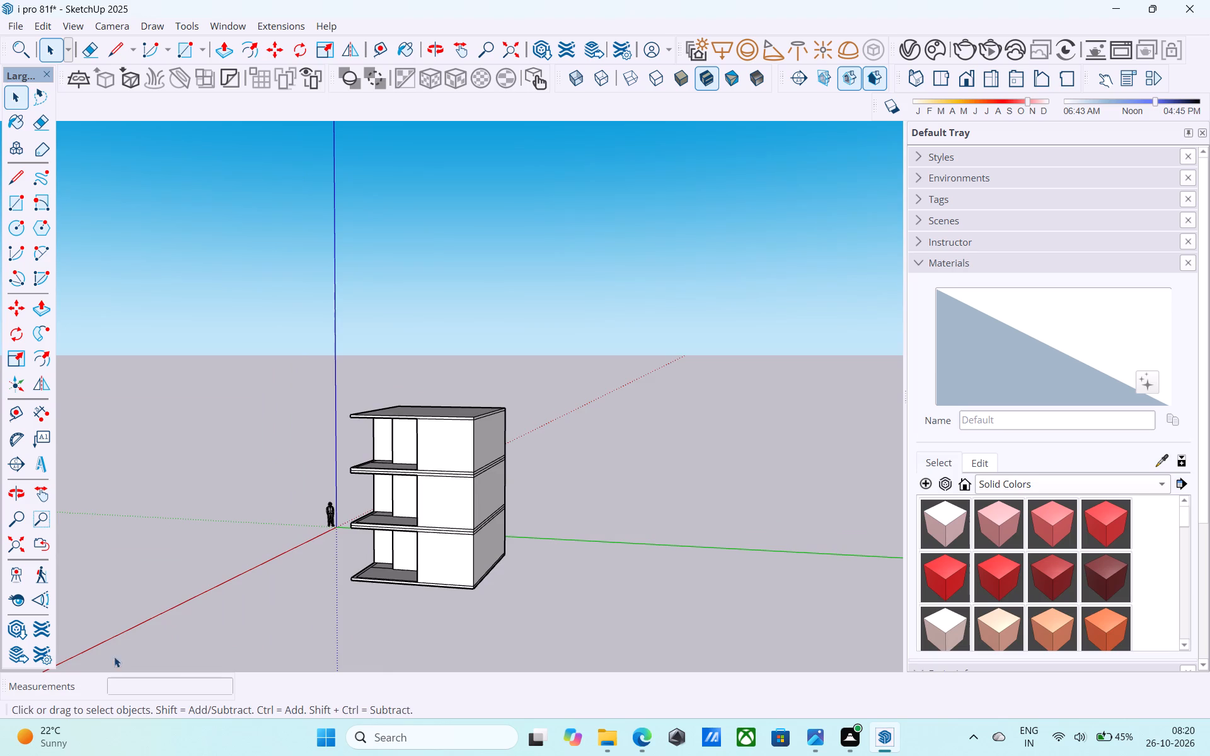
shift+middle_drag(134, 649, 230, 644)
shift+middle_drag(238, 643, 256, 634)
middle_drag(504, 583, 551, 545)
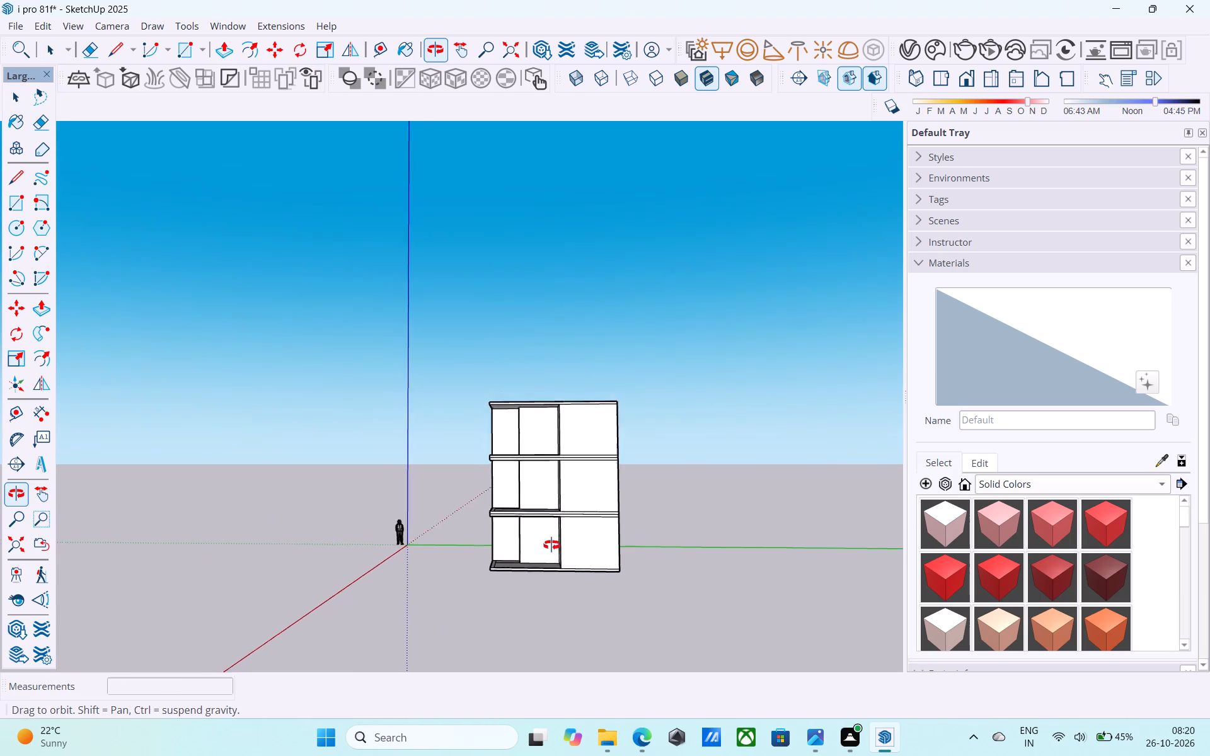
middle_drag(551, 545, 553, 542)
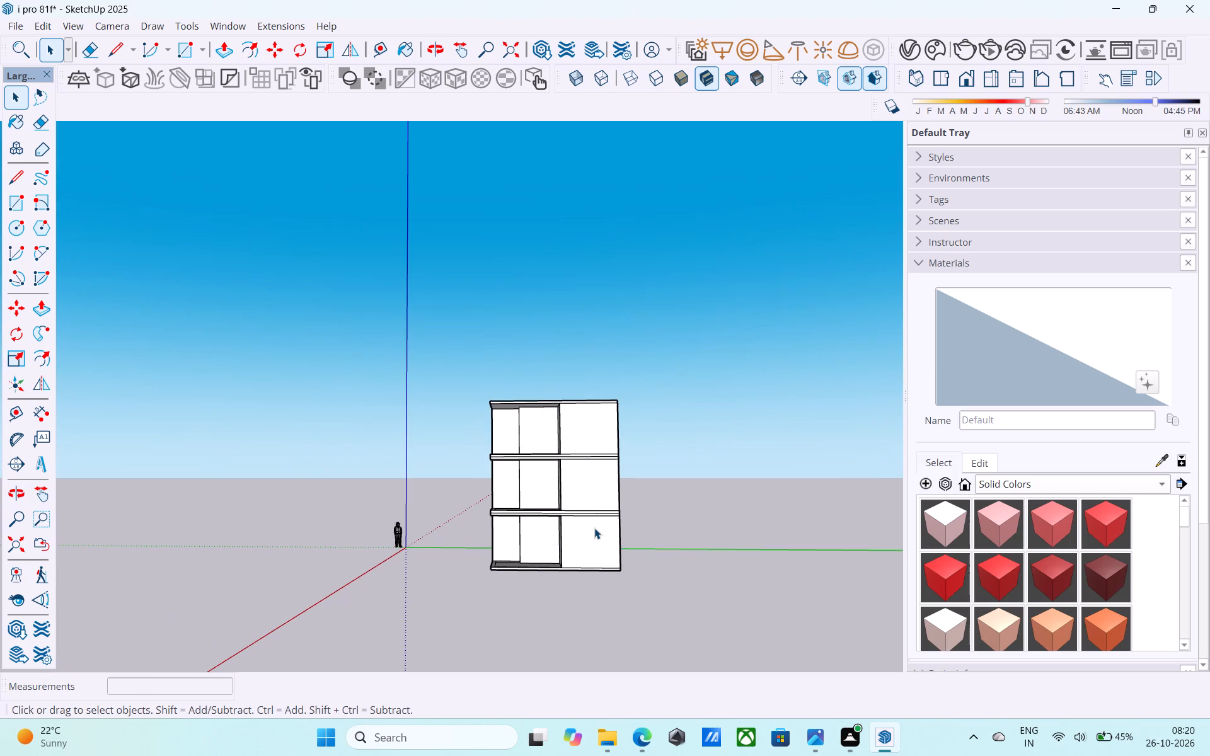
middle_drag(594, 528, 596, 515)
scroll(594, 515, up, 7)
key(e)
drag(588, 510, 580, 483)
drag(599, 384, 602, 404)
scroll(641, 511, up, 5)
drag(643, 343, 643, 353)
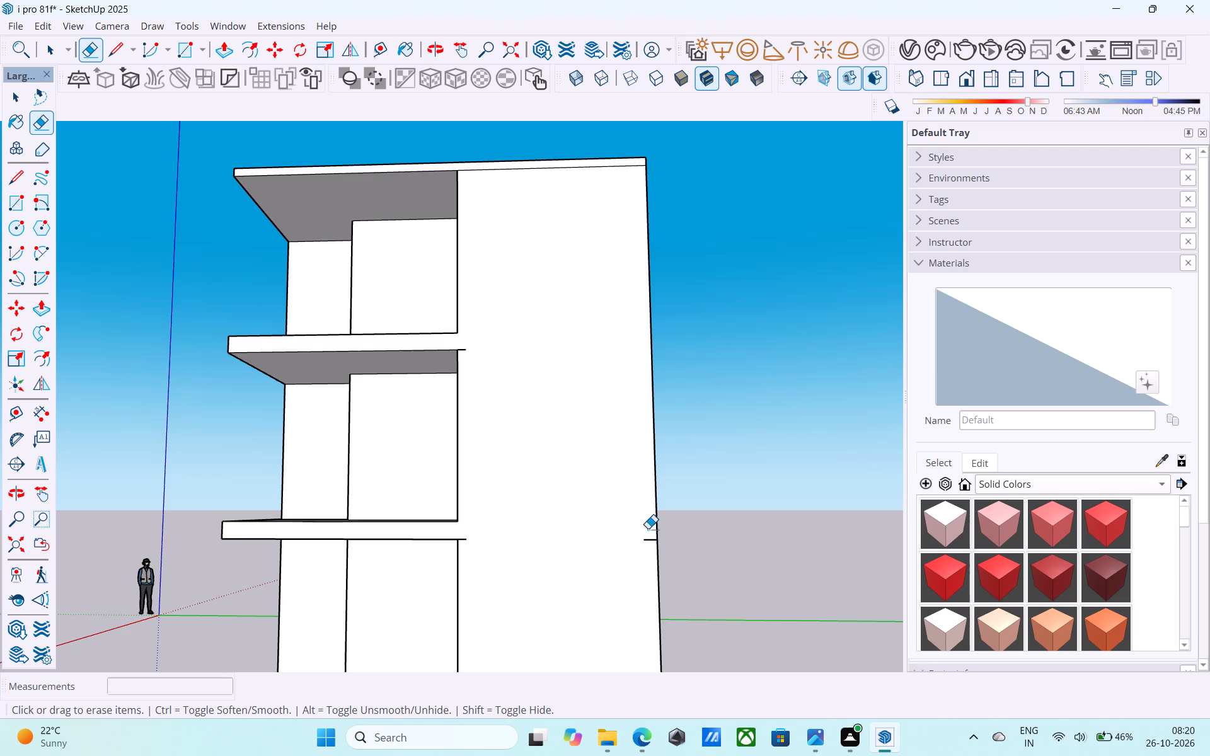
drag(649, 537, 644, 563)
drag(461, 539, 466, 546)
drag(466, 546, 468, 556)
drag(462, 345, 463, 357)
key(space)
Save the model with the cleaned front wall.
scroll(476, 400, down, 3)
middle_drag(476, 400, 485, 451)
key(ctrl+s)
Draw a 4' horizontal line across the plain front wall from the top corner of the slab between the middle and upper storeys.
scroll(485, 451, up, 1)
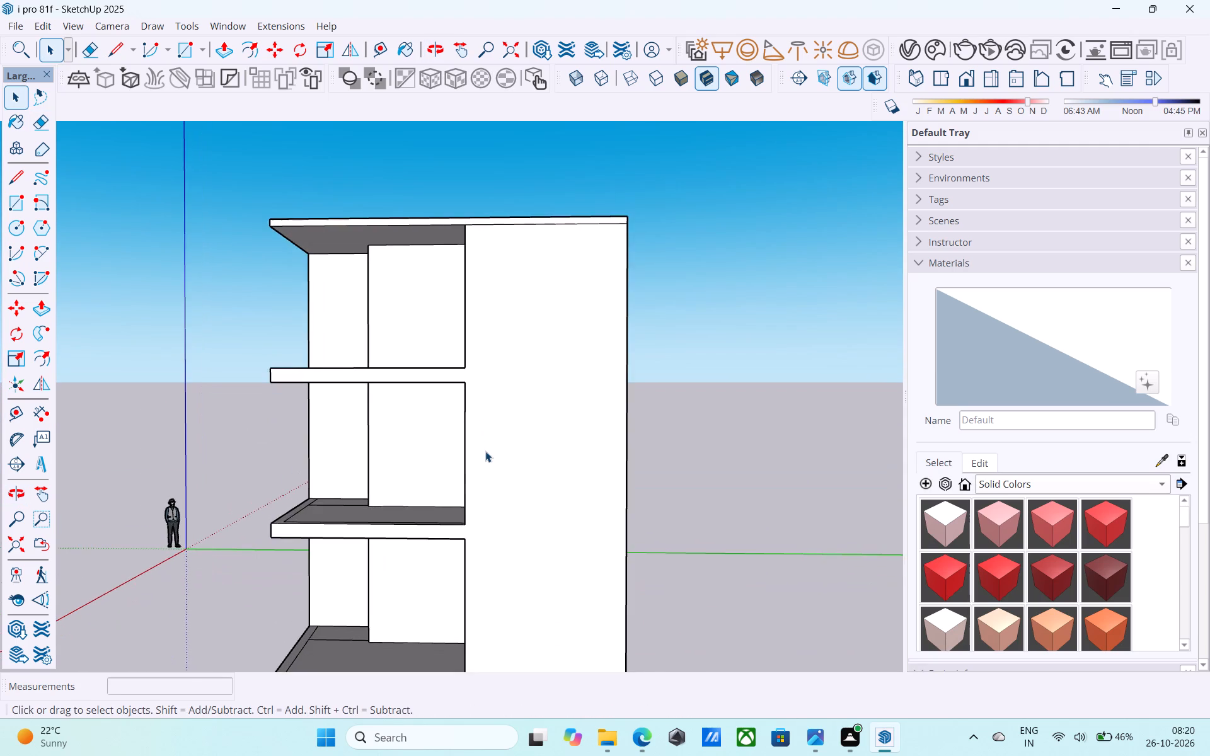
scroll(485, 451, down, 6)
shift+middle_drag(485, 451, 493, 458)
scroll(480, 513, up, 5)
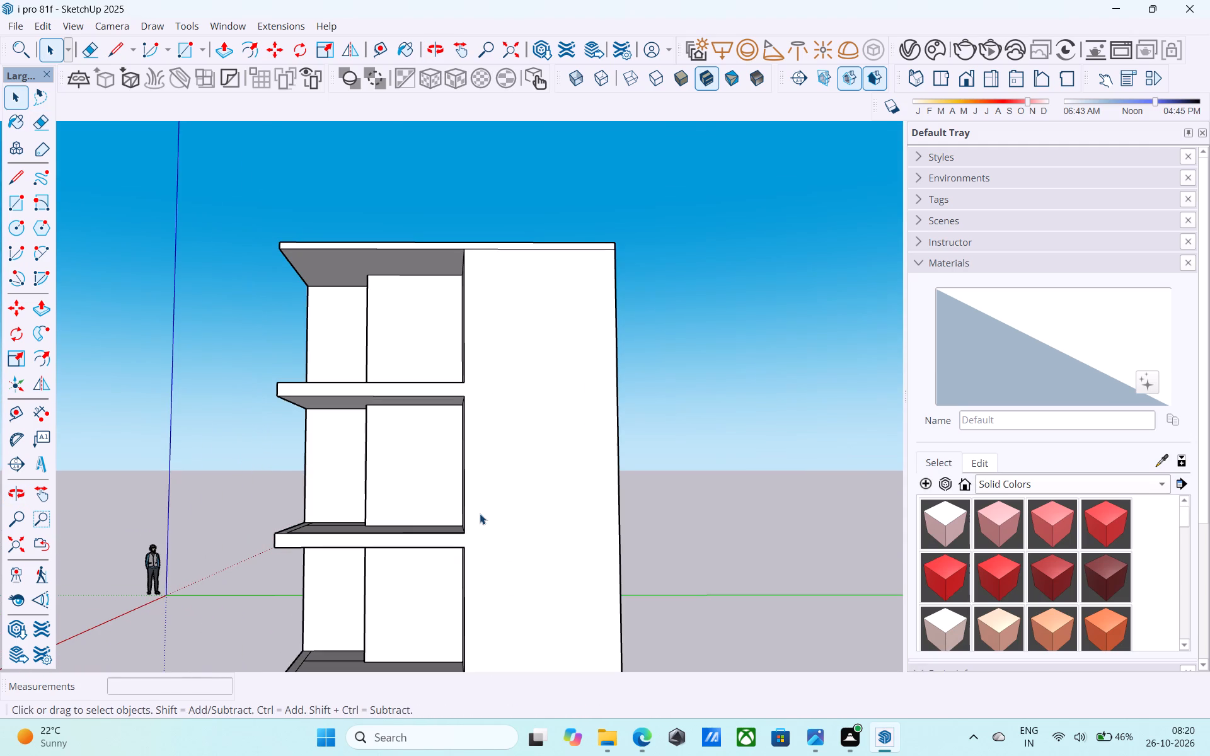
shift+middle_drag(480, 521, 518, 560)
shift+scroll(480, 524, down, 1)
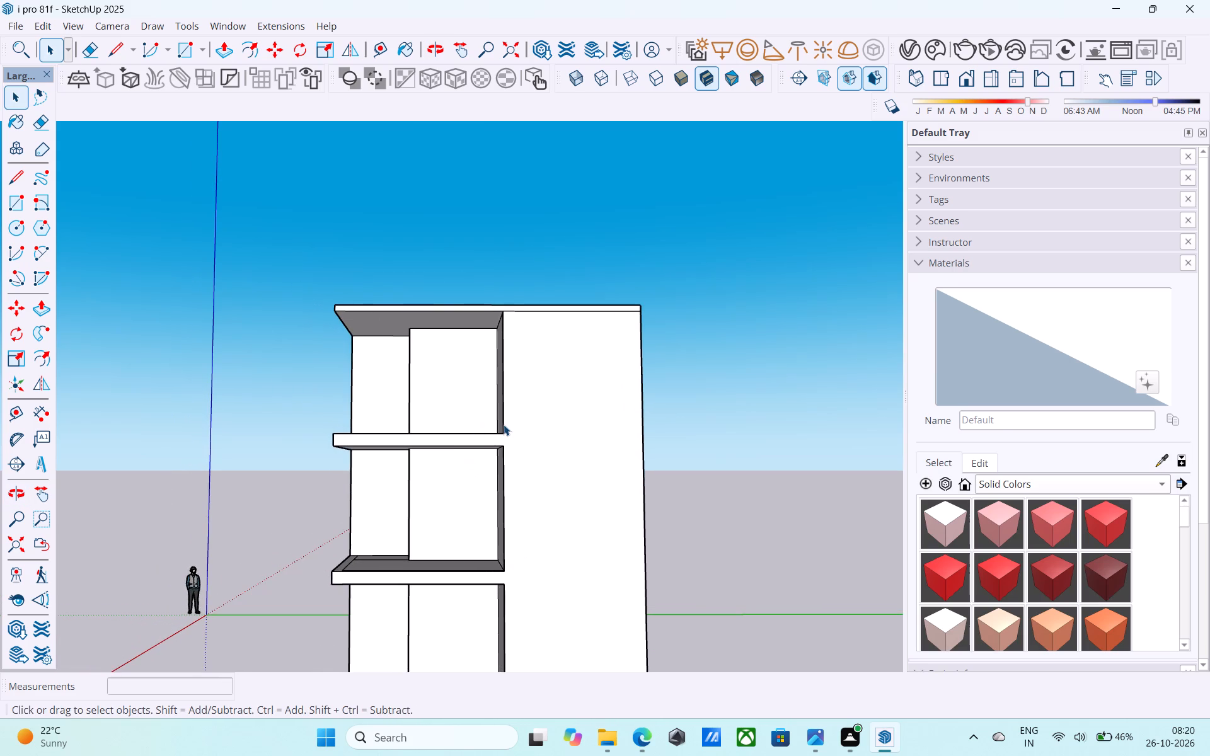
scroll(504, 425, up, 6)
middle_drag(503, 437, 510, 513)
key(l)
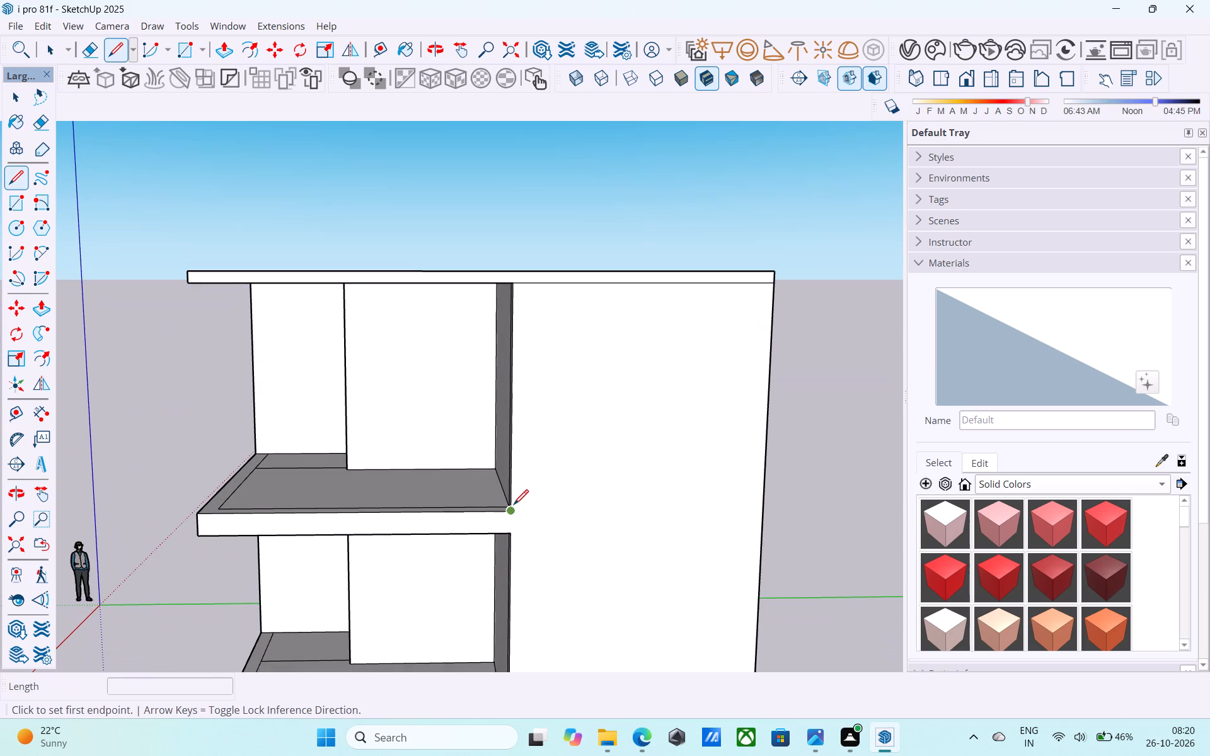
click(514, 506)
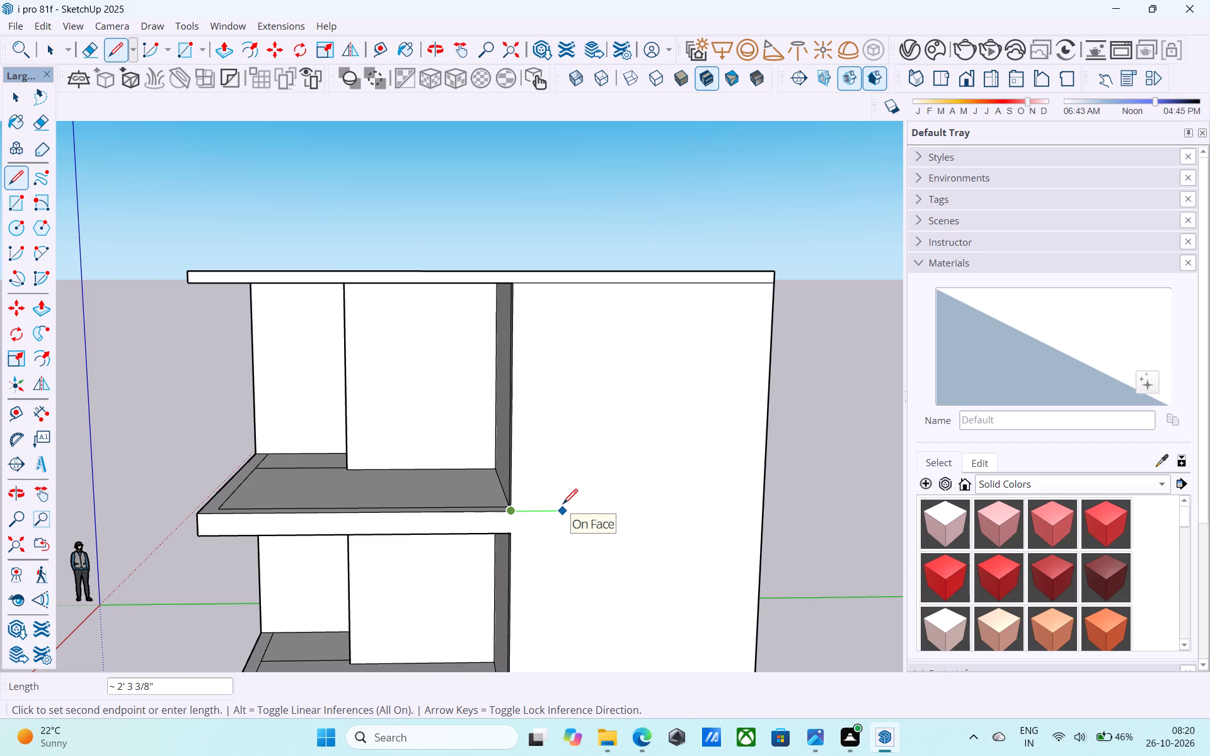
text(2')
key(Return)
text(4')
key(Return)
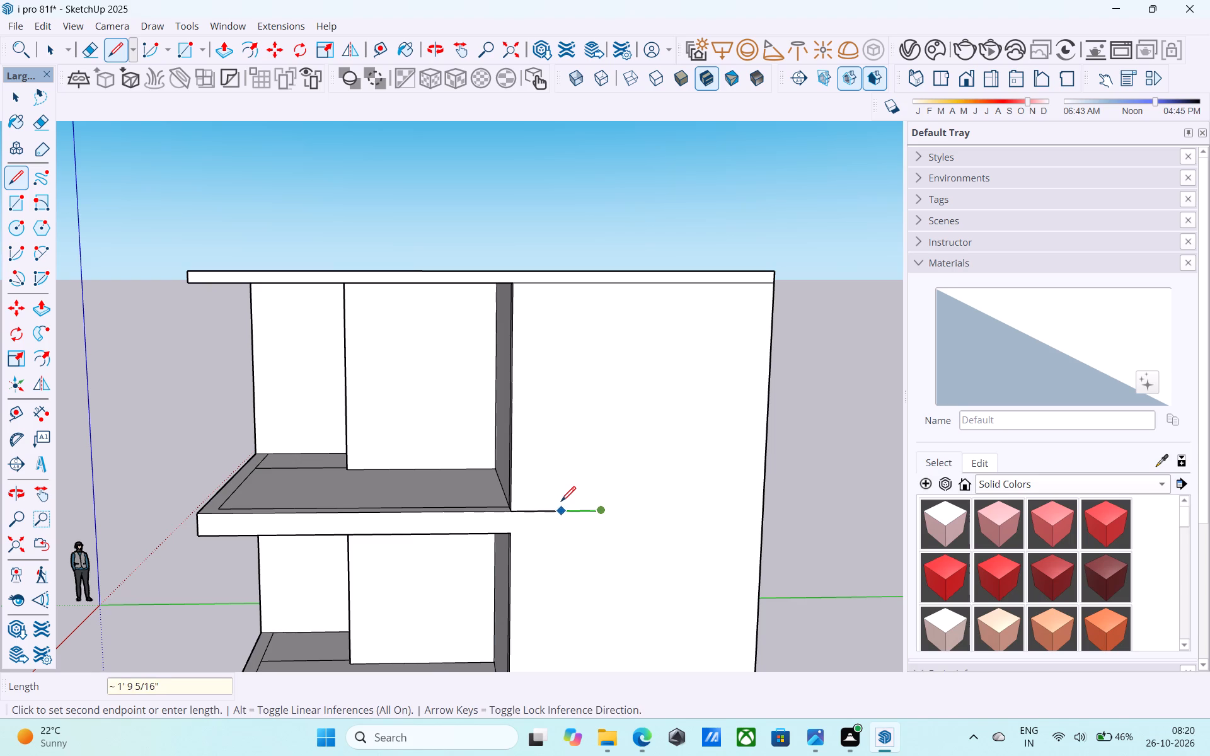
Draw a vertical line about 12' 4" long down the front wall from the end of the 4' line.
scroll(561, 501, down, 8)
shift+middle_click(594, 620)
shift+middle_drag(592, 616, 578, 570)
scroll(575, 573, up, 3)
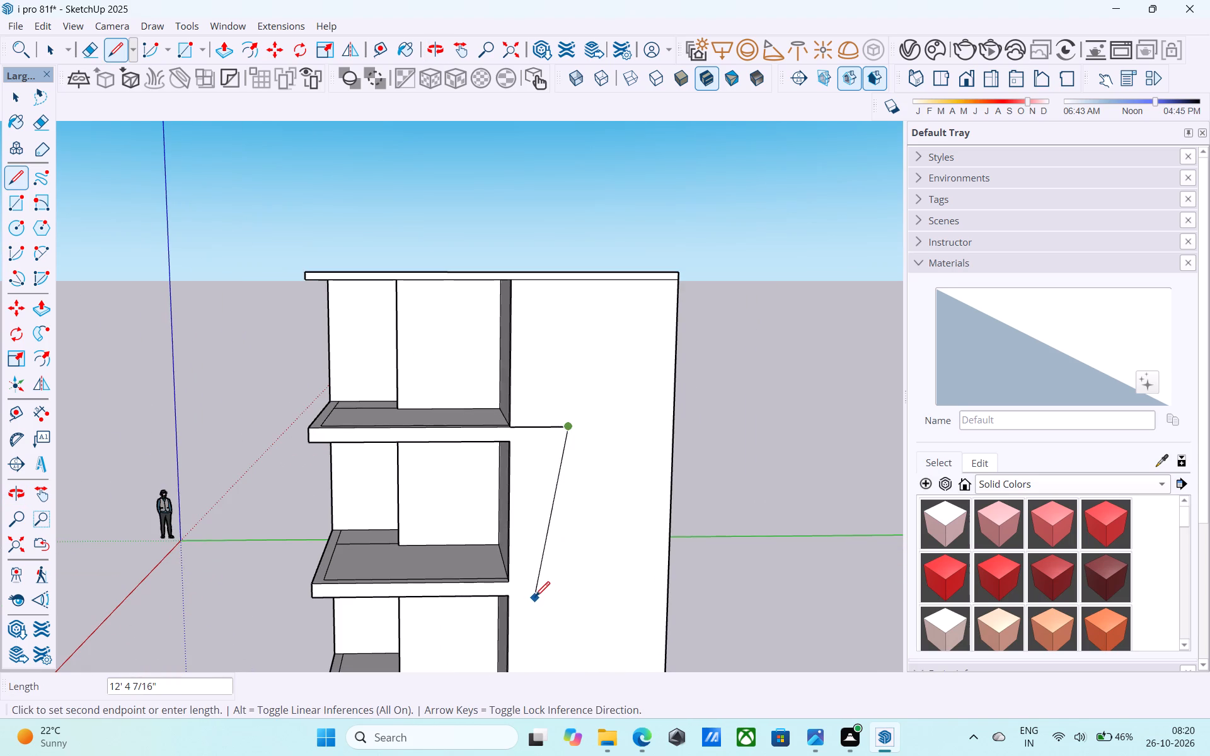
click(570, 600)
middle_drag(567, 600, 567, 631)
scroll(560, 621, up, 1)
key(l)
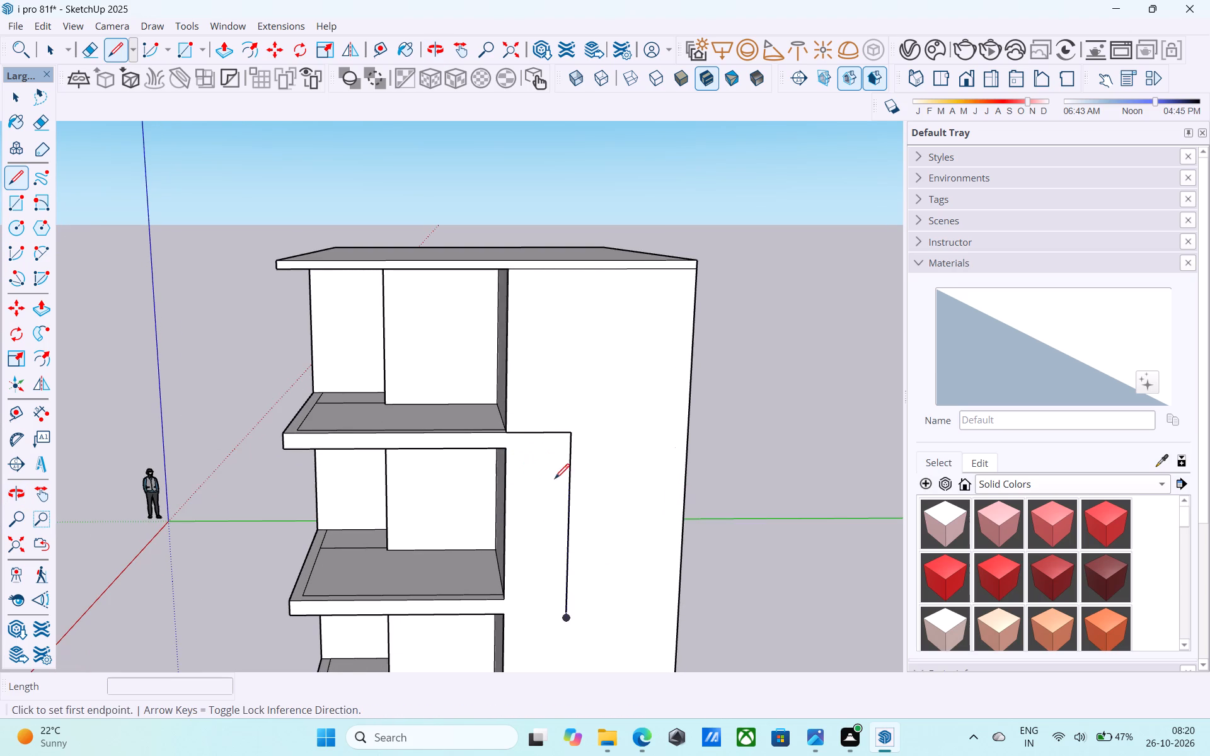
Copy the vertical line 1' along the 4' line toward the open corner.
key(space)
click(569, 491)
key(m)
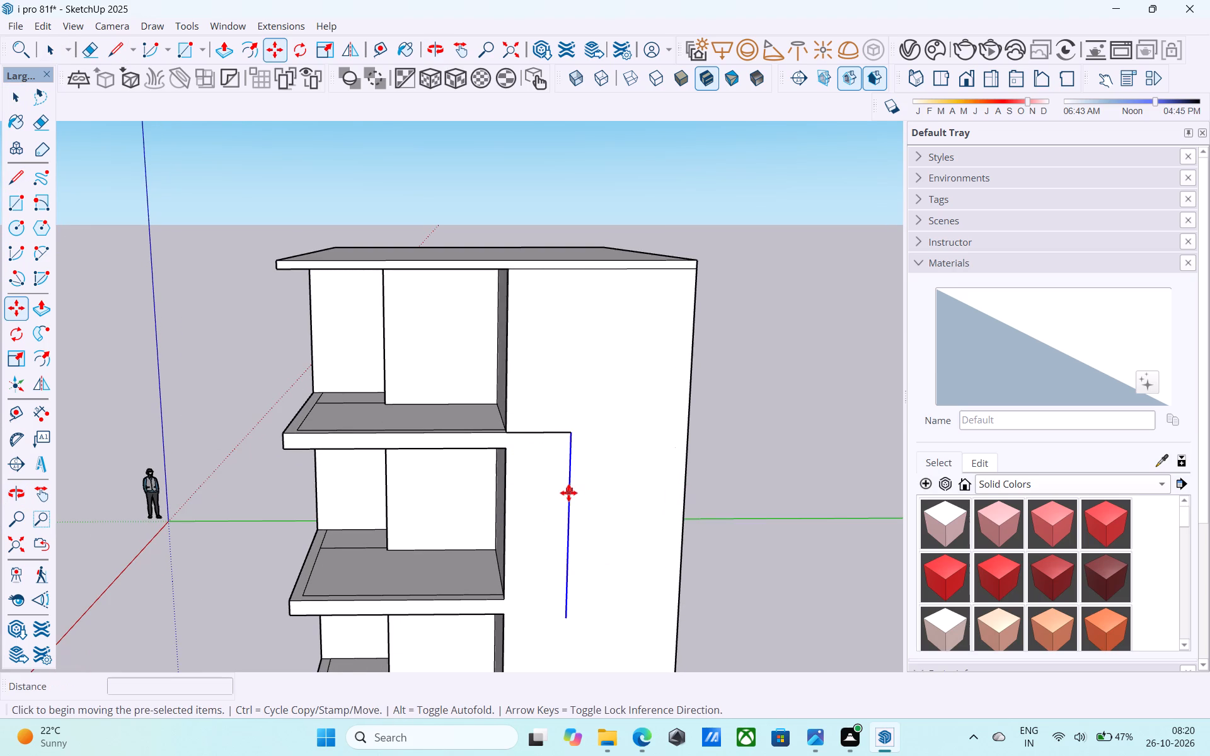
click(570, 433)
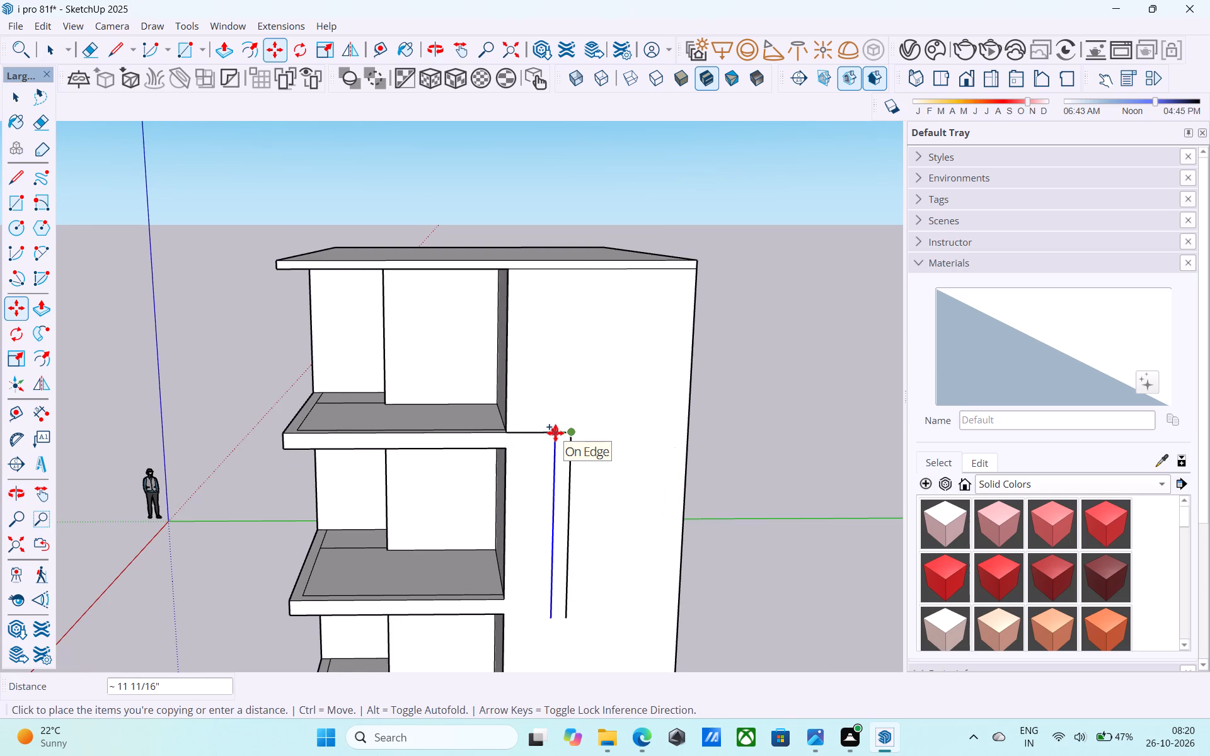
text(9")
key(Return)
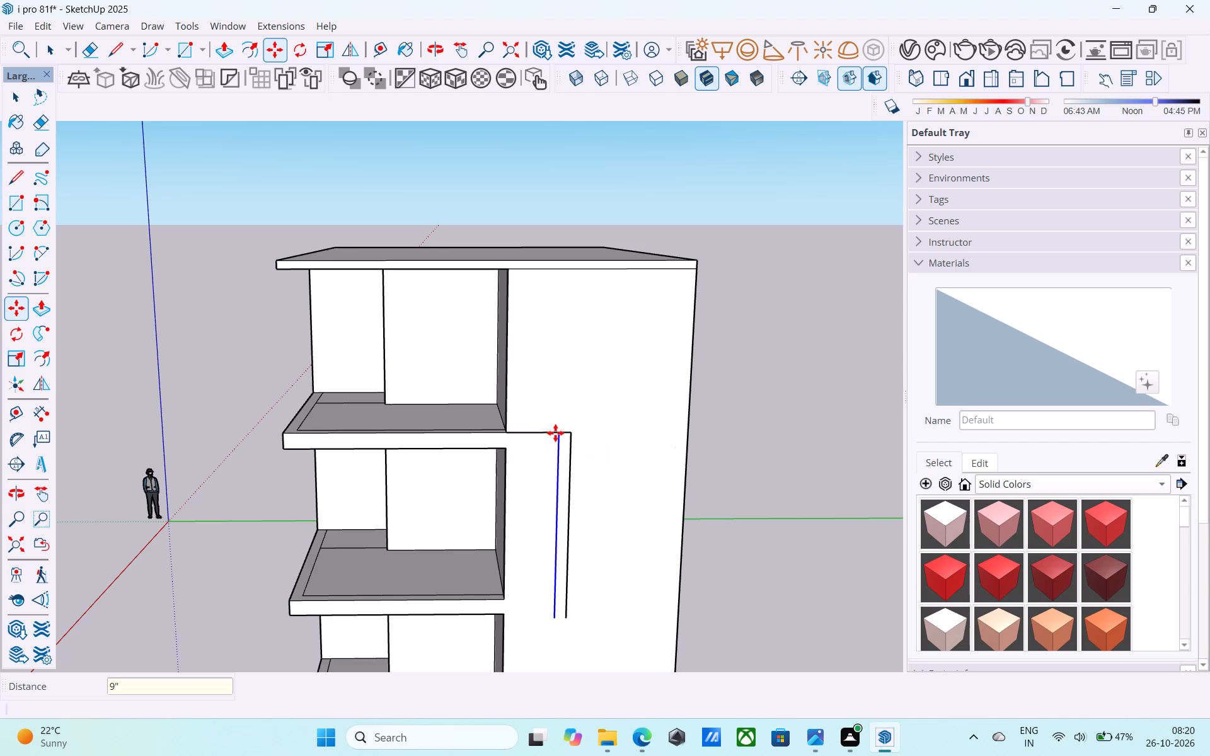
text(1')
key(Return)
Draw a horizontal line from the upper slab's bottom corner across the wall to the inner vertical line.
scroll(555, 432, up, 2)
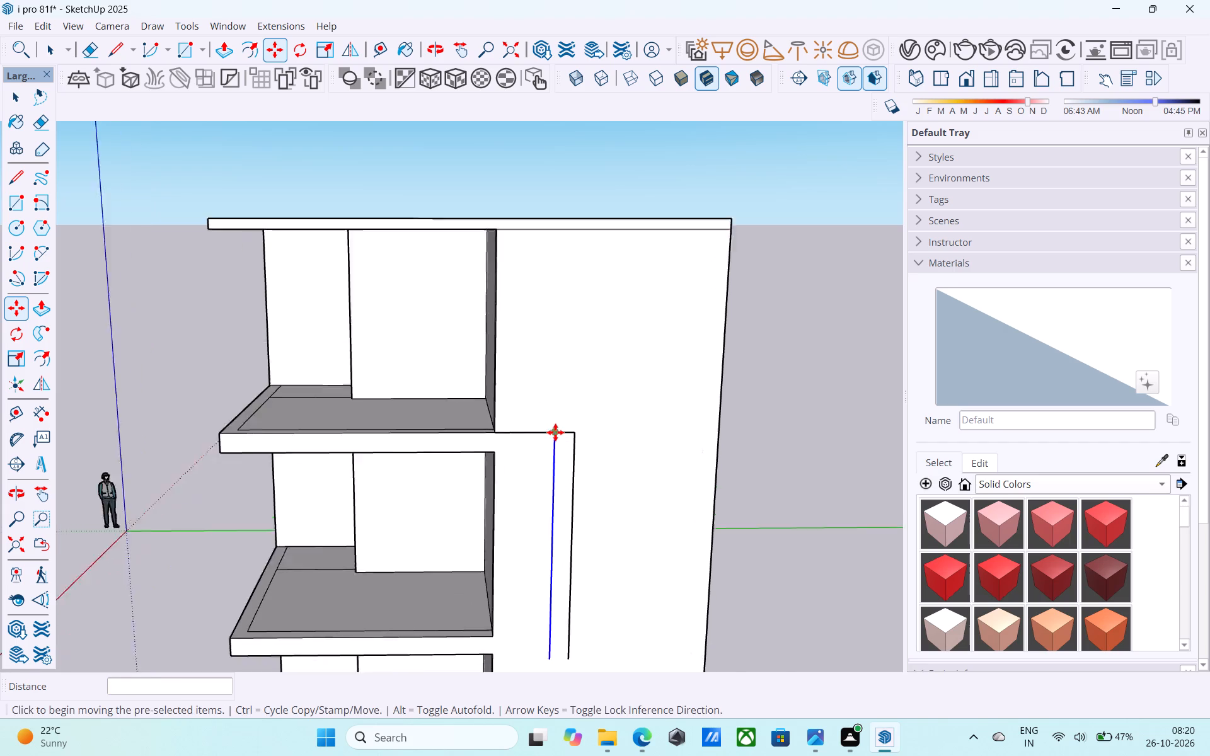
scroll(555, 432, up, 9)
middle_drag(507, 483, 538, 482)
key(l)
click(481, 452)
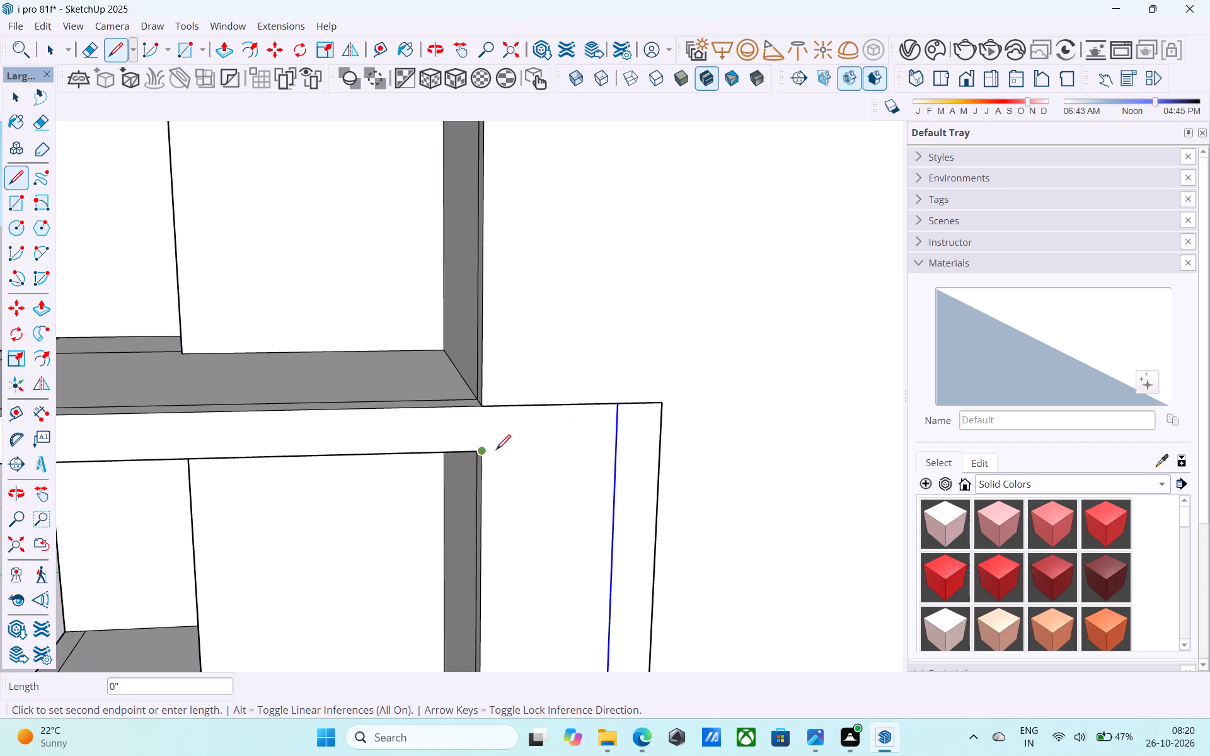
click(618, 457)
key(space)
Erase the short piece of the inner vertical line between the two horizontal lines at the band's upper corner.
key(e)
drag(620, 427, 620, 426)
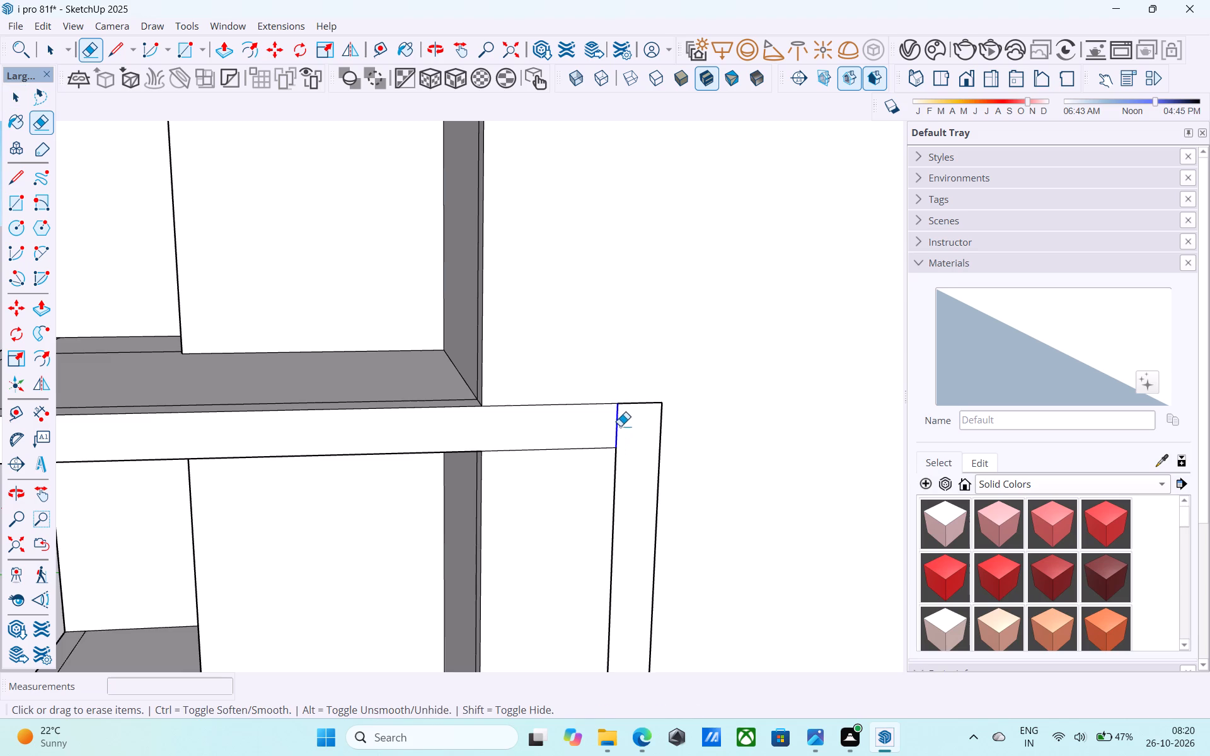
drag(620, 426, 614, 426)
key(space)
Draw a horizontal line across the front wall from the bottom corner of the middle storey's floor slab to the outer vertical line.
scroll(598, 432, down, 18)
middle_drag(619, 576, 584, 551)
scroll(586, 544, up, 6)
middle_drag(529, 517, 539, 472)
scroll(539, 470, up, 5)
key(l)
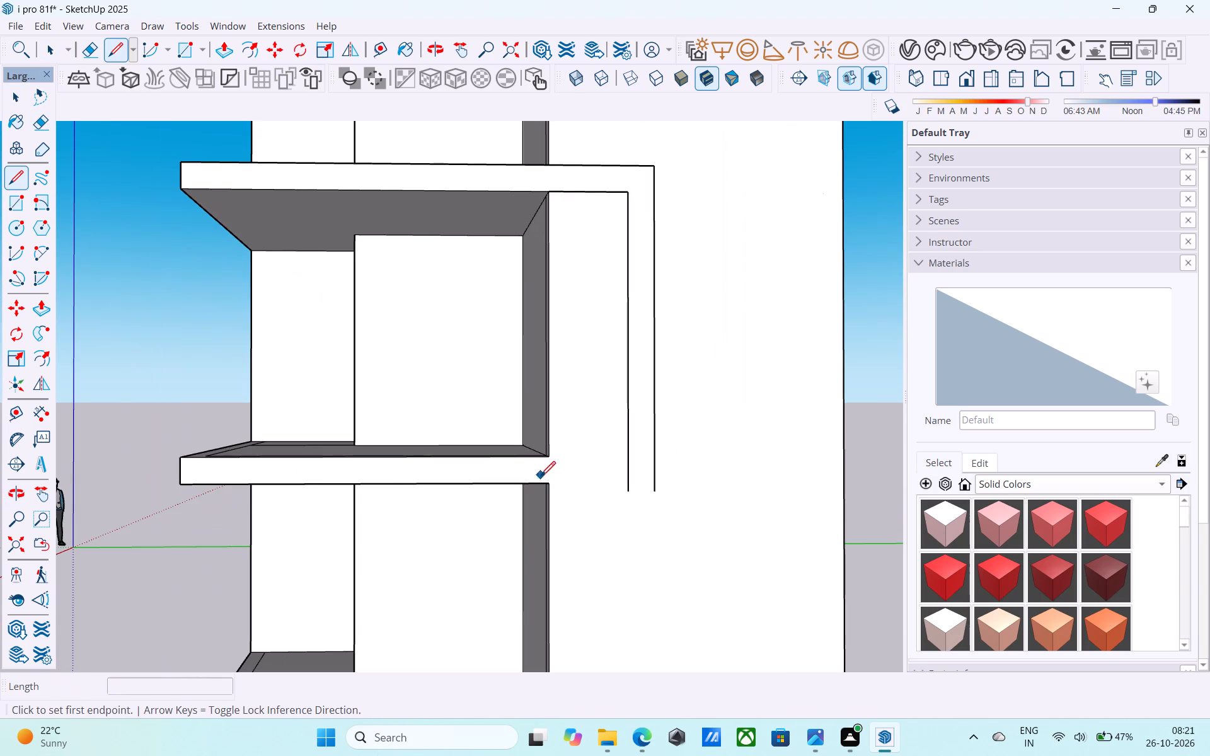
click(546, 488)
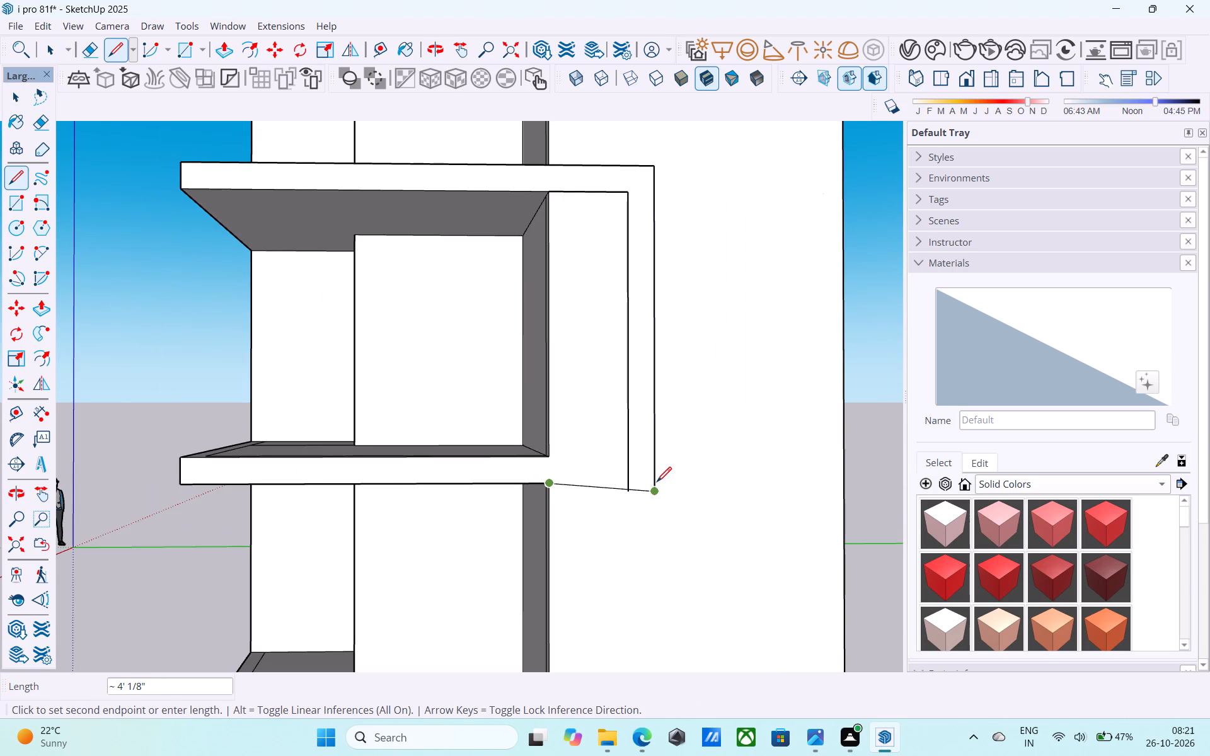
scroll(657, 481, up, 7)
click(650, 486)
key(space)
Erase the stubs of both vertical lines that extend below the lower horizontal line.
key(e)
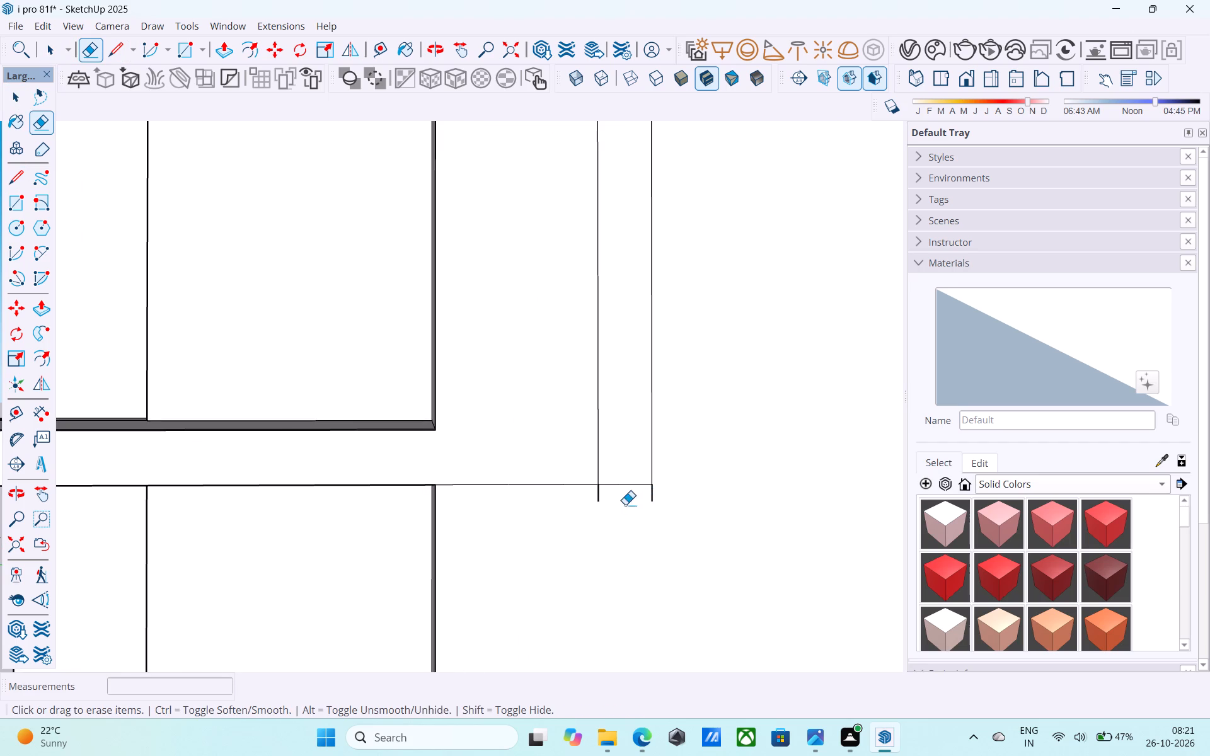
drag(616, 505, 596, 500)
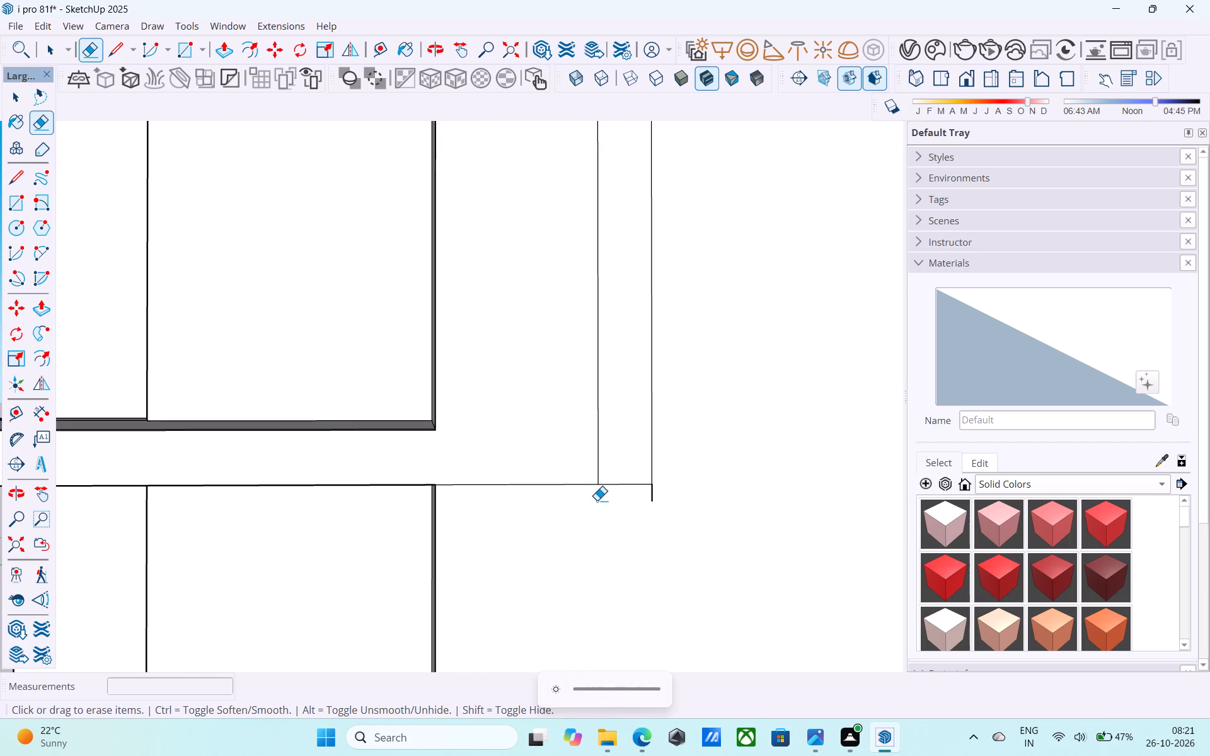
drag(660, 490, 642, 500)
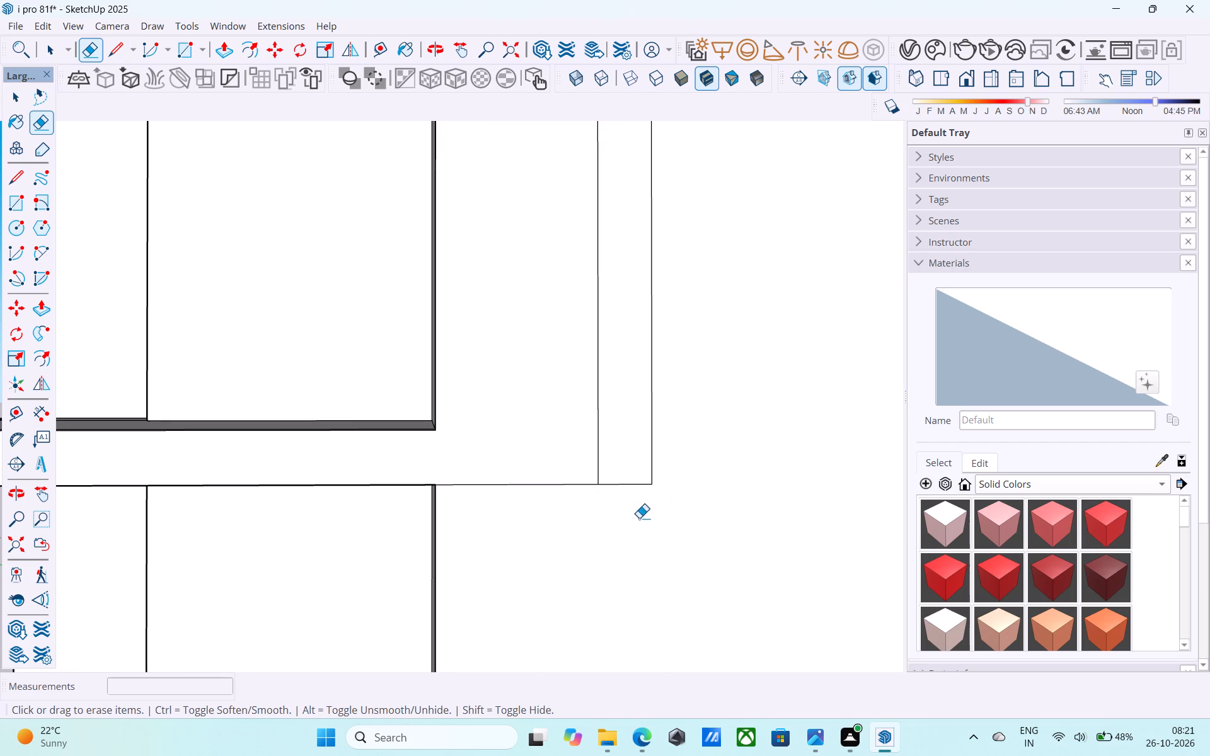
Copy both segments of the lower horizontal line upward by 6".
scroll(619, 535, down, 6)
middle_drag(619, 535, 614, 568)
middle_drag(544, 537, 532, 532)
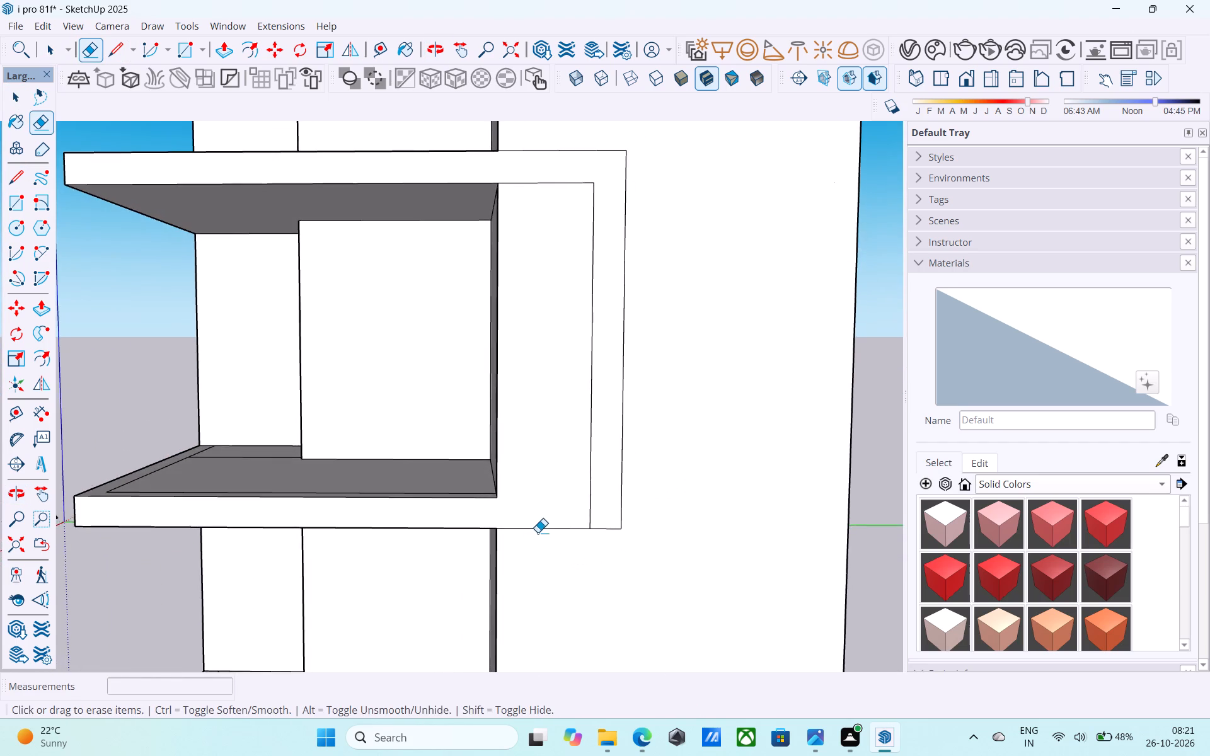
scroll(534, 534, up, 6)
key(space)
click(534, 522)
click(538, 525)
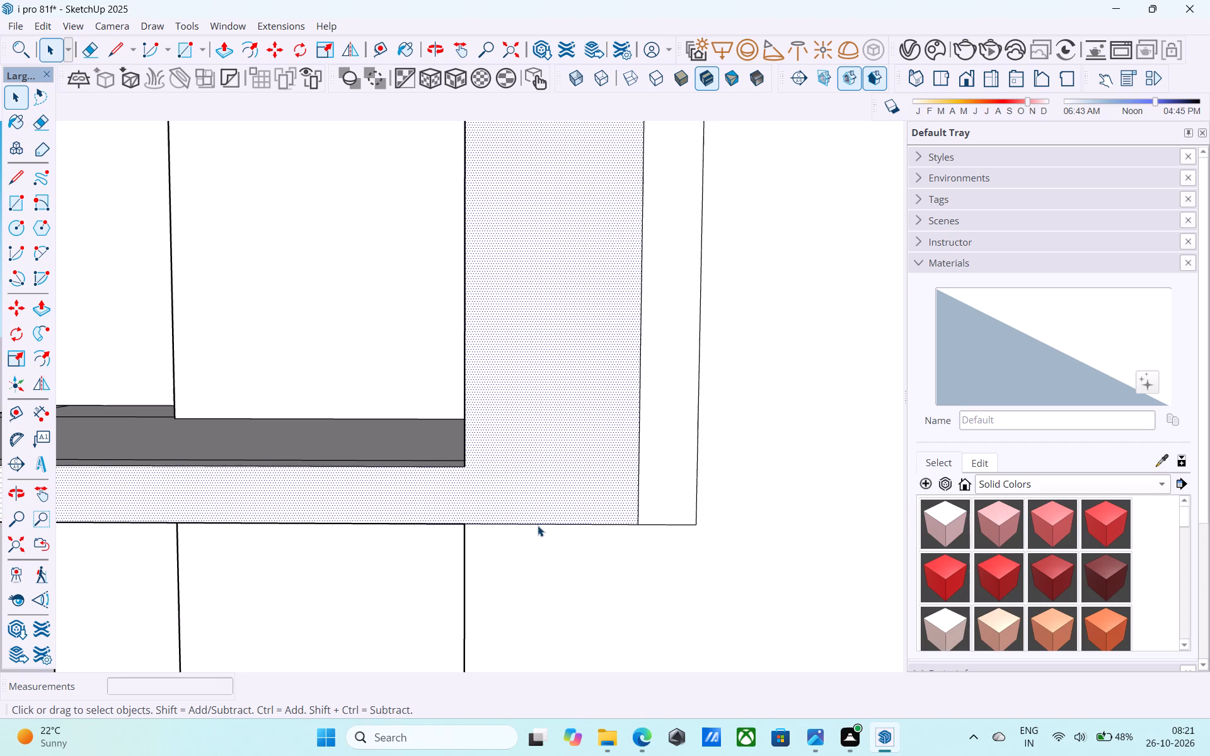
shift+click(662, 524)
key(m)
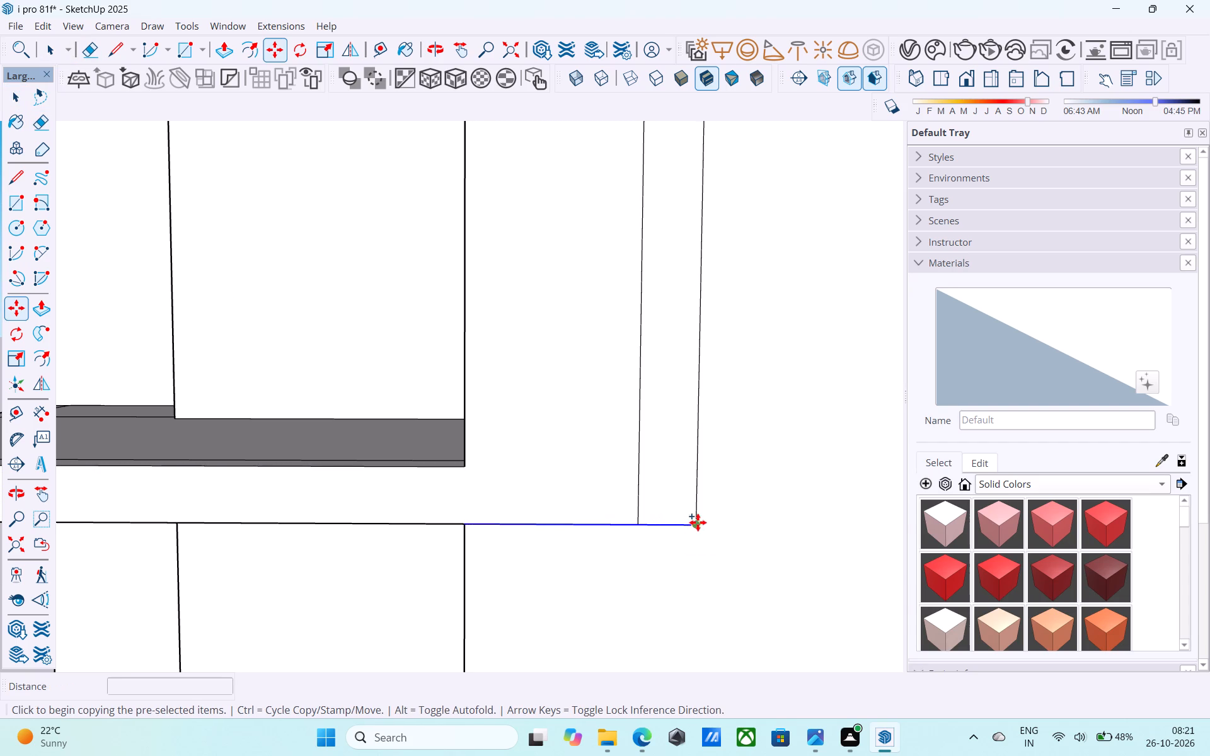
click(698, 522)
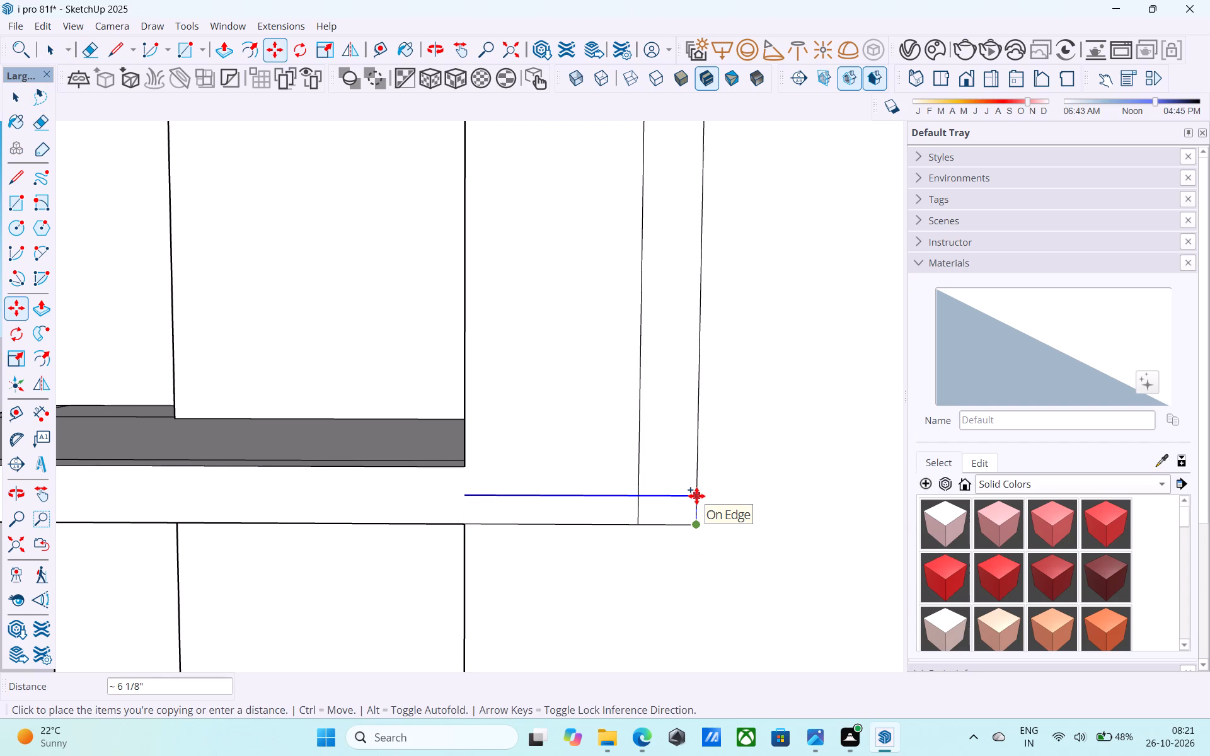
text(6")
key(Return)
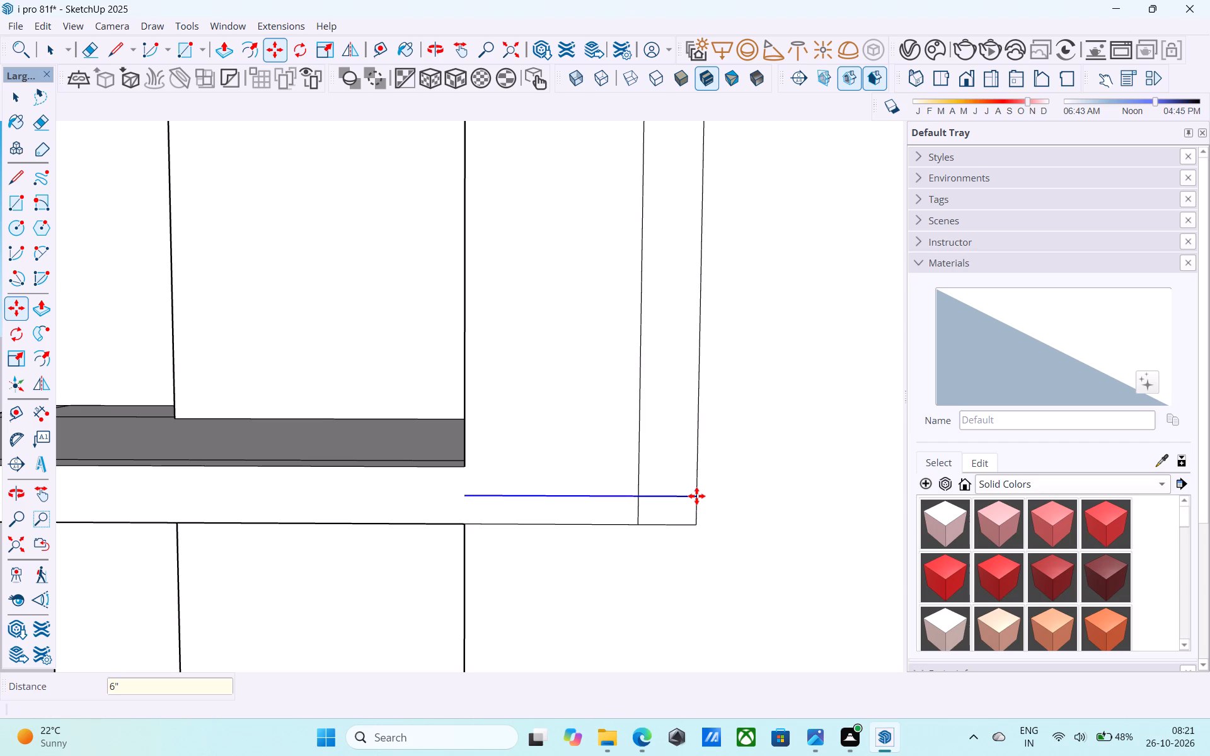
Draw a short vertical line joining the copied line's slab-side end to the lower slab's top corner.
scroll(580, 520, down, 11)
middle_drag(580, 521, 581, 534)
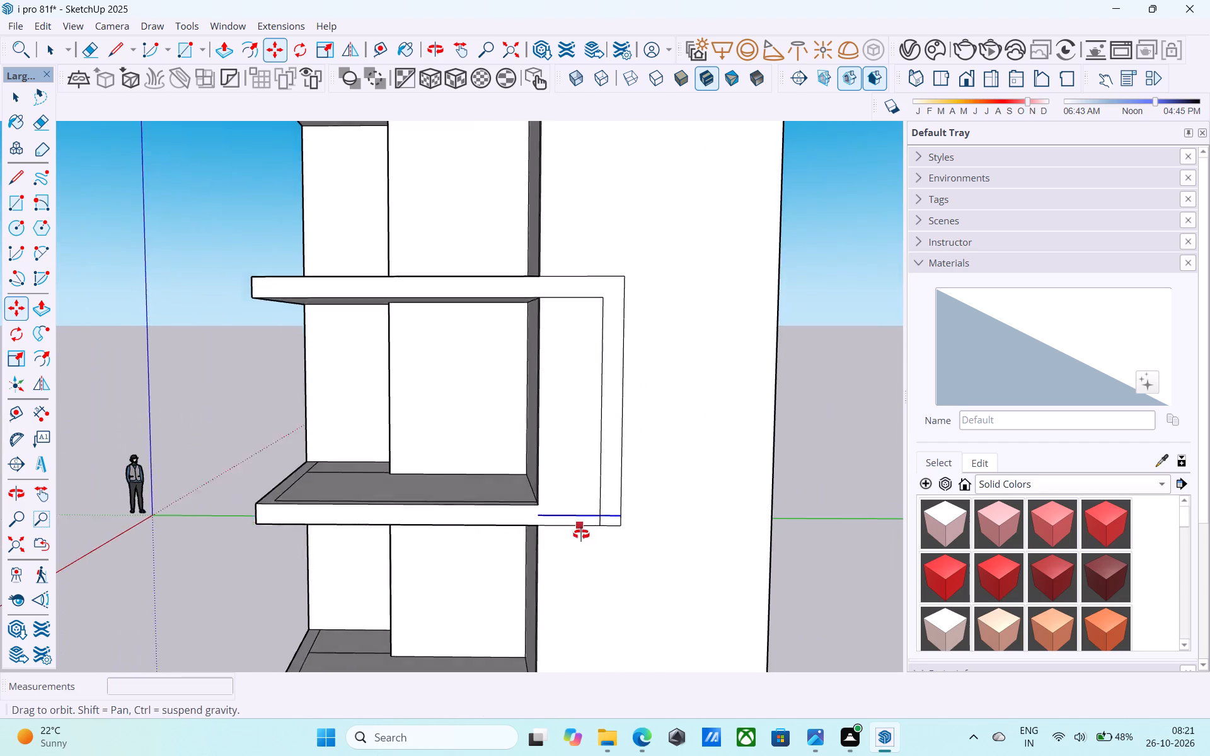
middle_drag(581, 534, 589, 598)
scroll(567, 590, up, 8)
key(l)
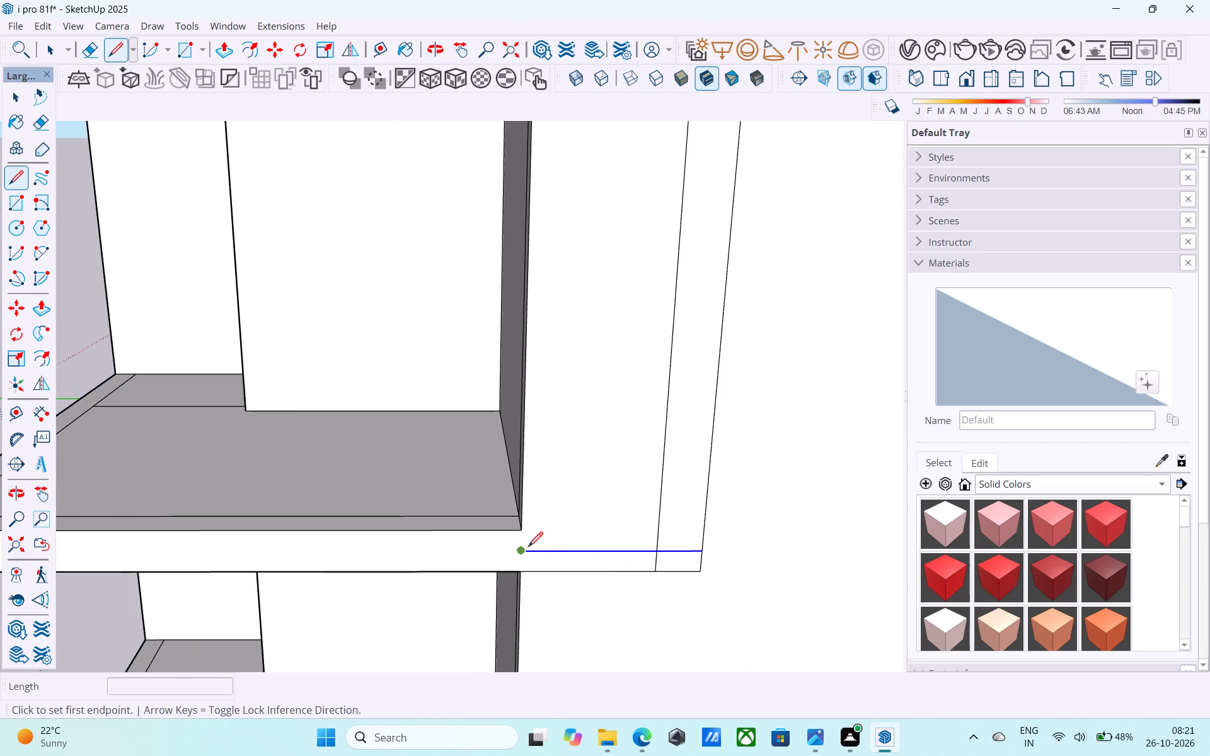
click(527, 547)
click(525, 530)
key(space)
Erase the overlapping line pieces at the band's lower outer corner so the frame outline is one continuous face.
key(e)
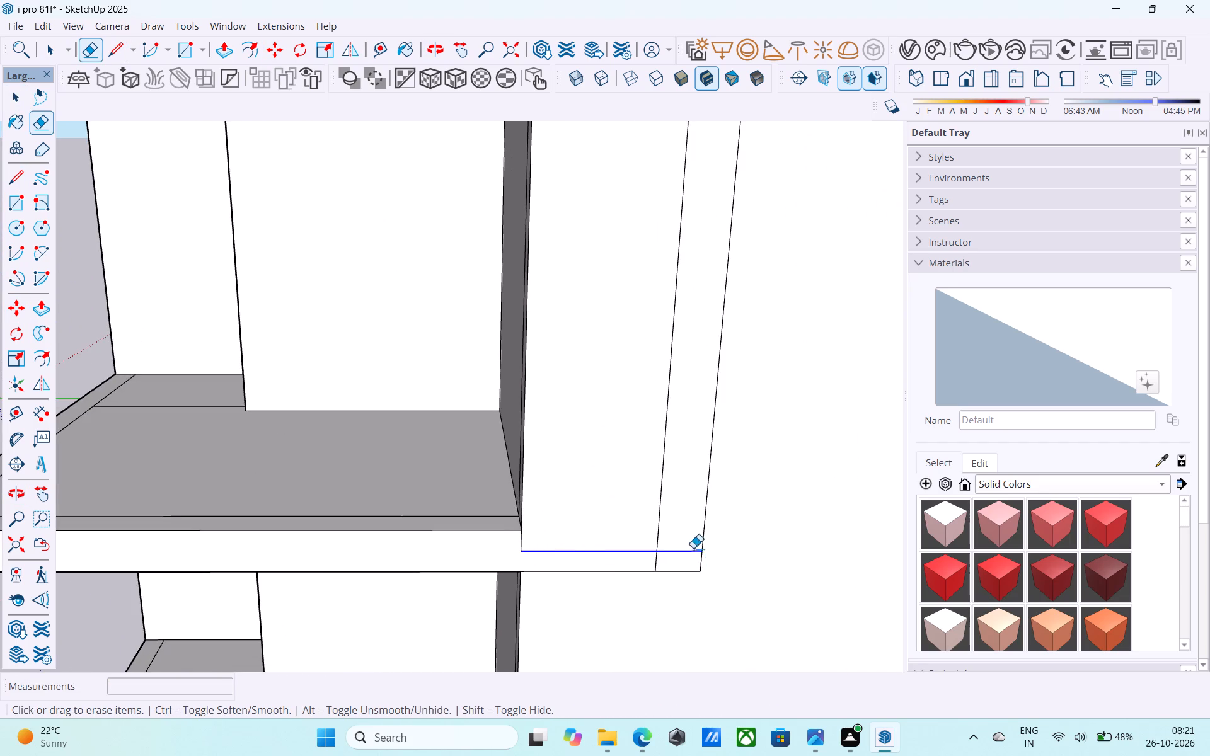
drag(691, 548, 683, 558)
drag(659, 563, 650, 563)
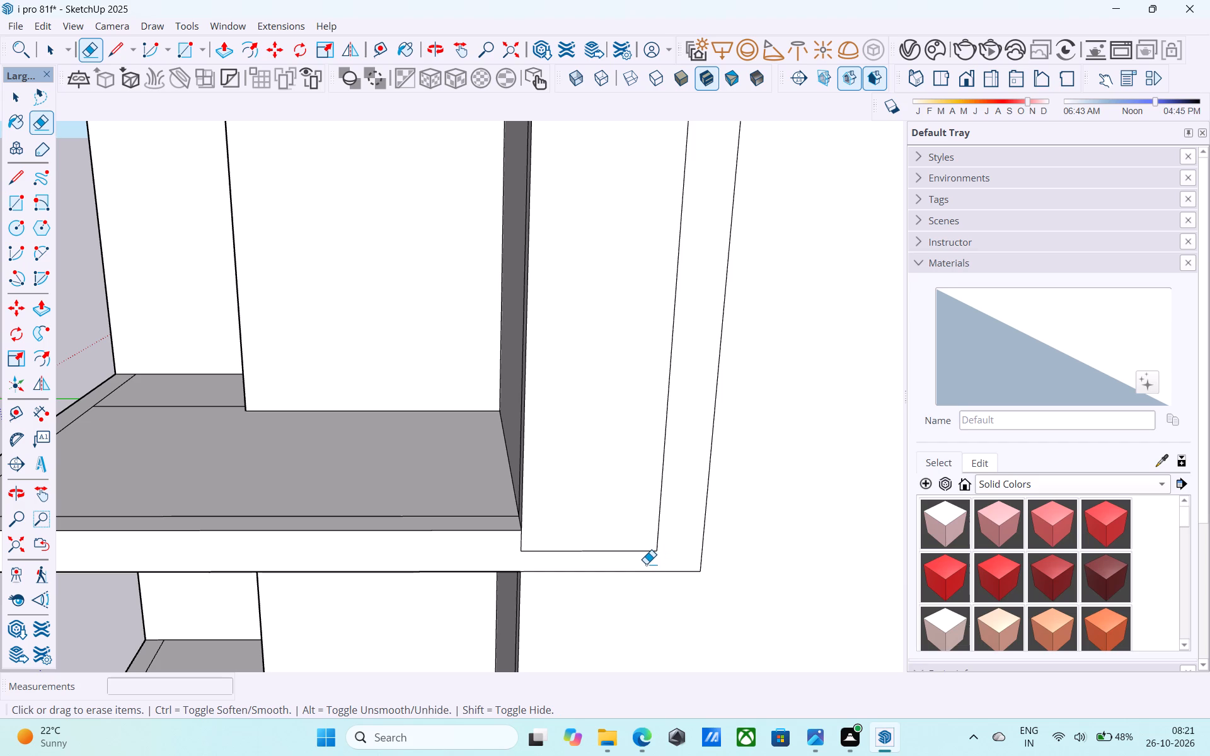
scroll(646, 564, up, 1)
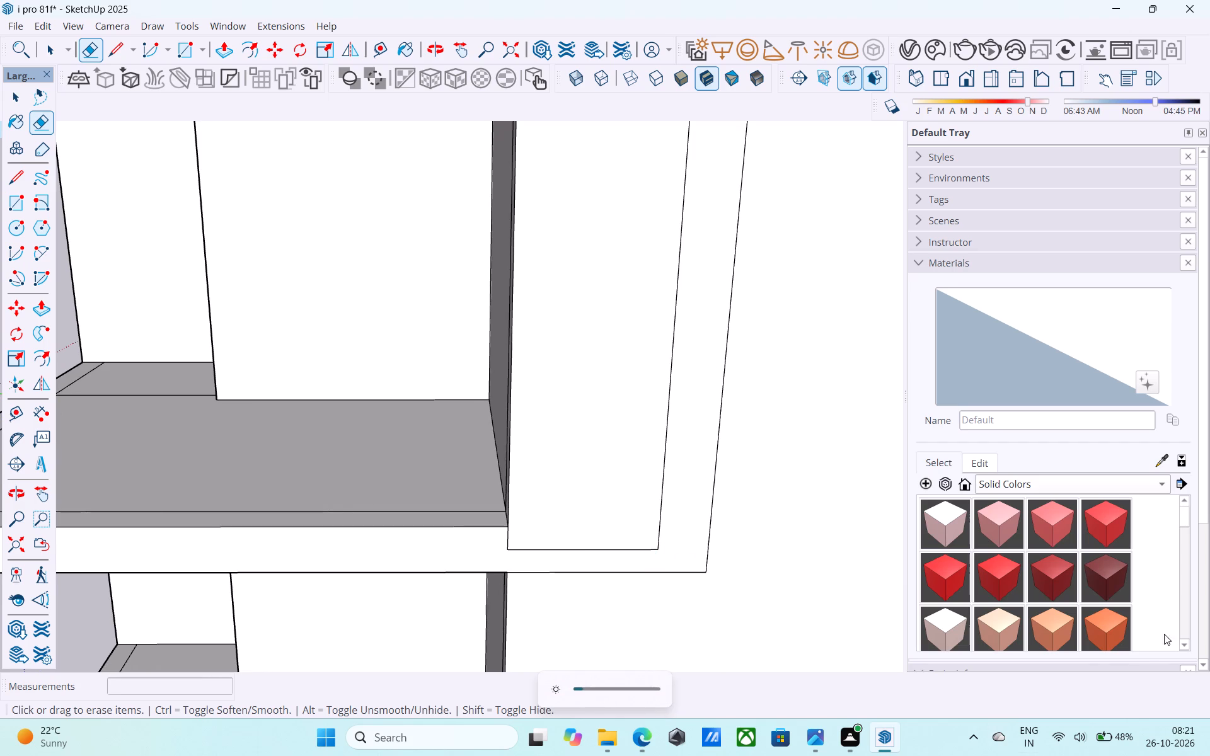
Lower the display brightness slightly in the system quick settings.
click(1101, 736)
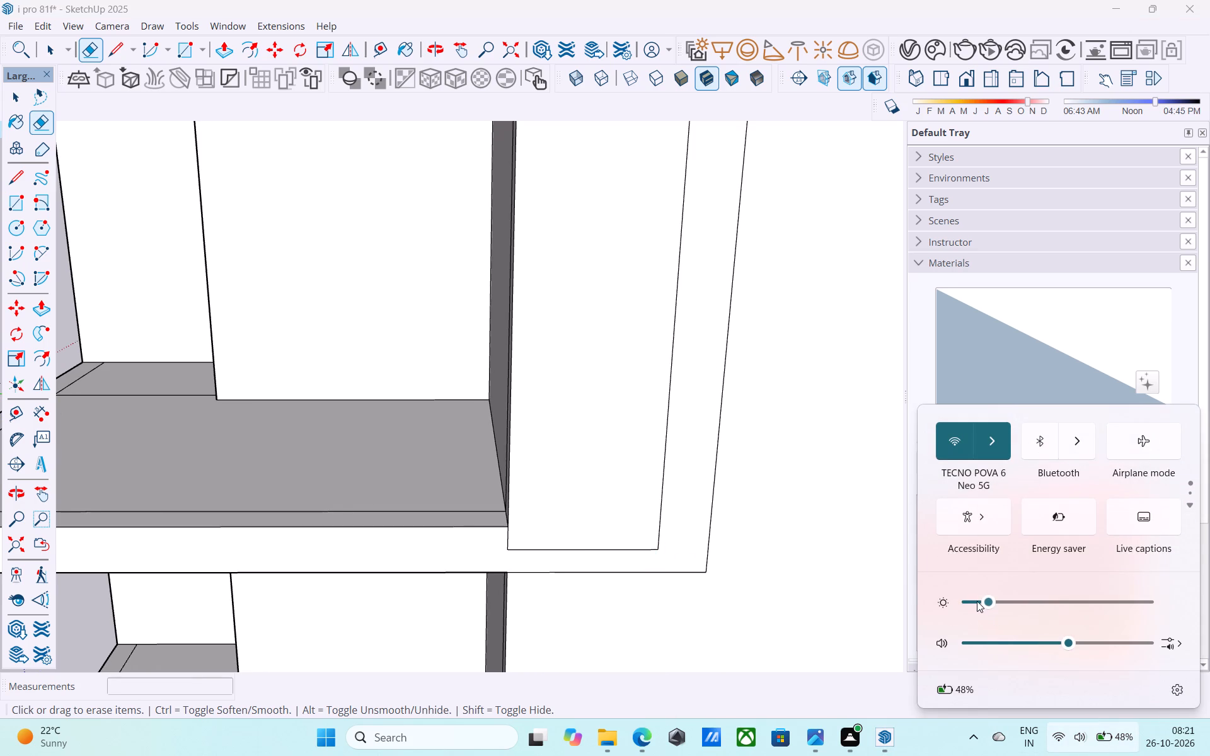
click(977, 601)
Offset the outline of the C-shaped frame band face inward by 2".
scroll(792, 522, down, 16)
middle_drag(786, 541, 690, 462)
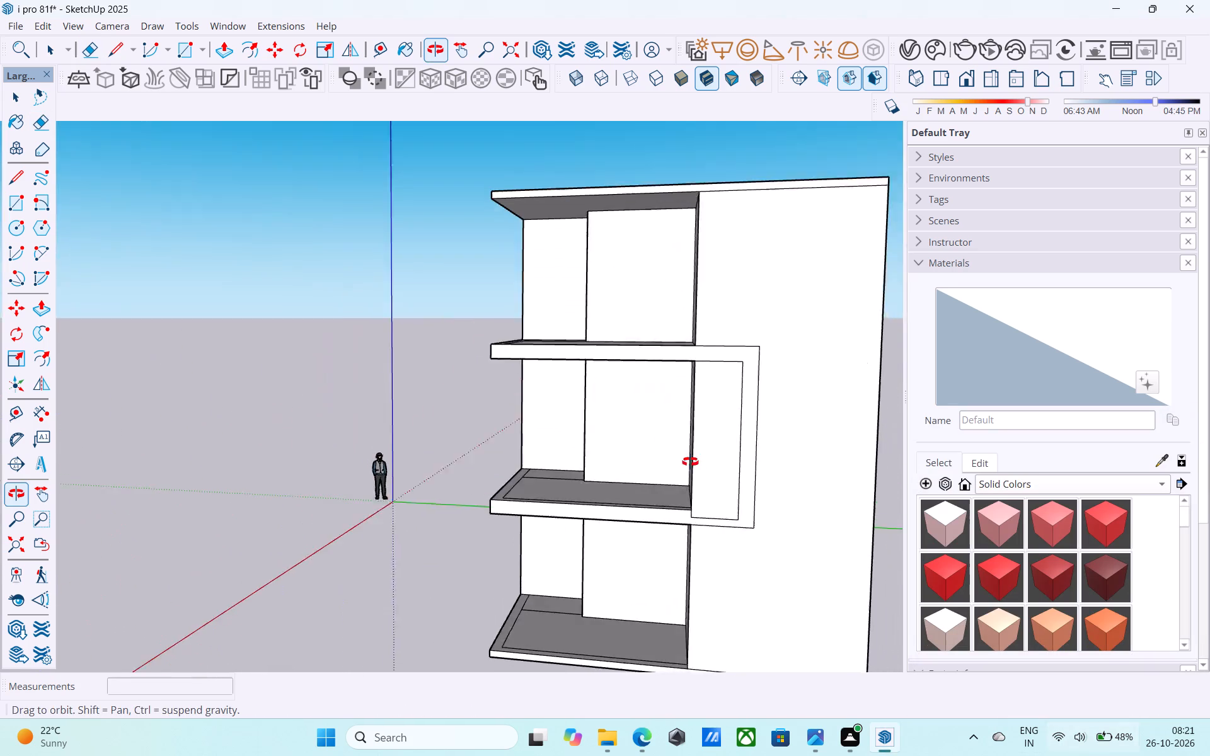
middle_drag(690, 462, 687, 460)
scroll(686, 462, down, 6)
middle_drag(721, 513, 873, 607)
shift+middle_drag(793, 588, 821, 584)
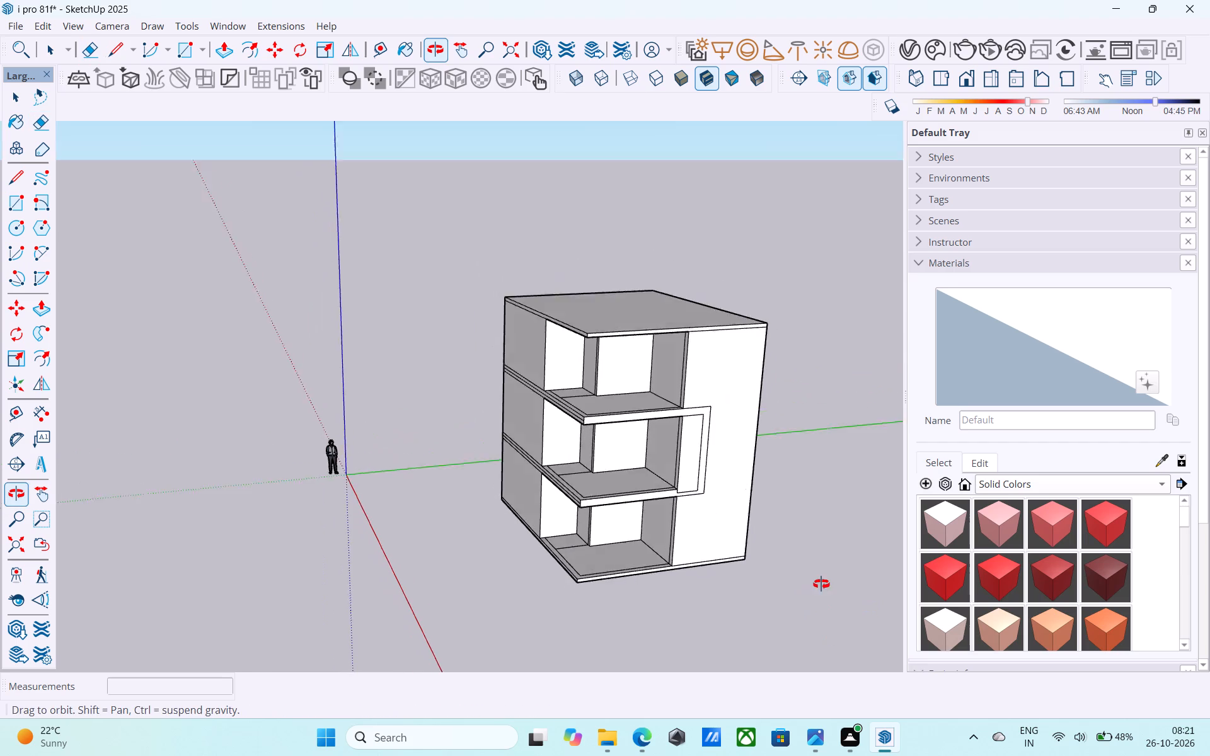
shift+middle_drag(821, 584, 821, 582)
scroll(698, 452, up, 5)
shift+middle_drag(701, 461, 585, 546)
middle_drag(585, 546, 614, 584)
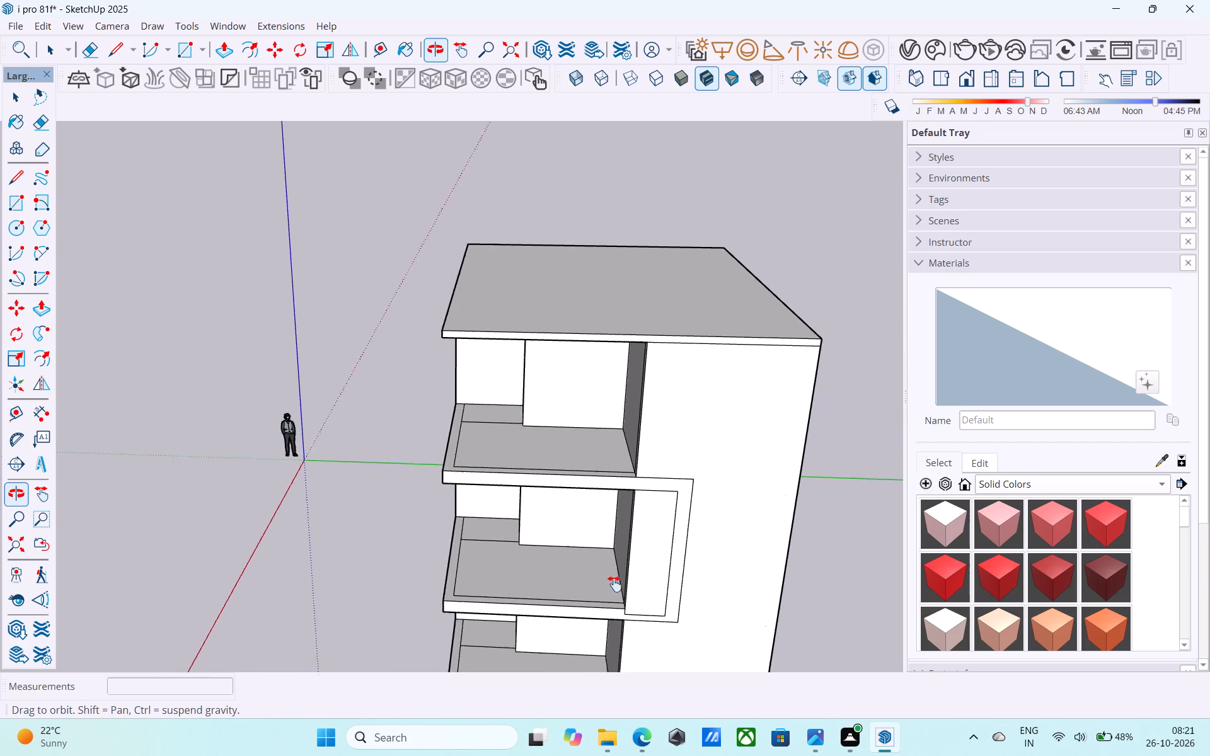
middle_drag(614, 584, 601, 578)
scroll(626, 535, up, 6)
key(space)
scroll(652, 495, down, 7)
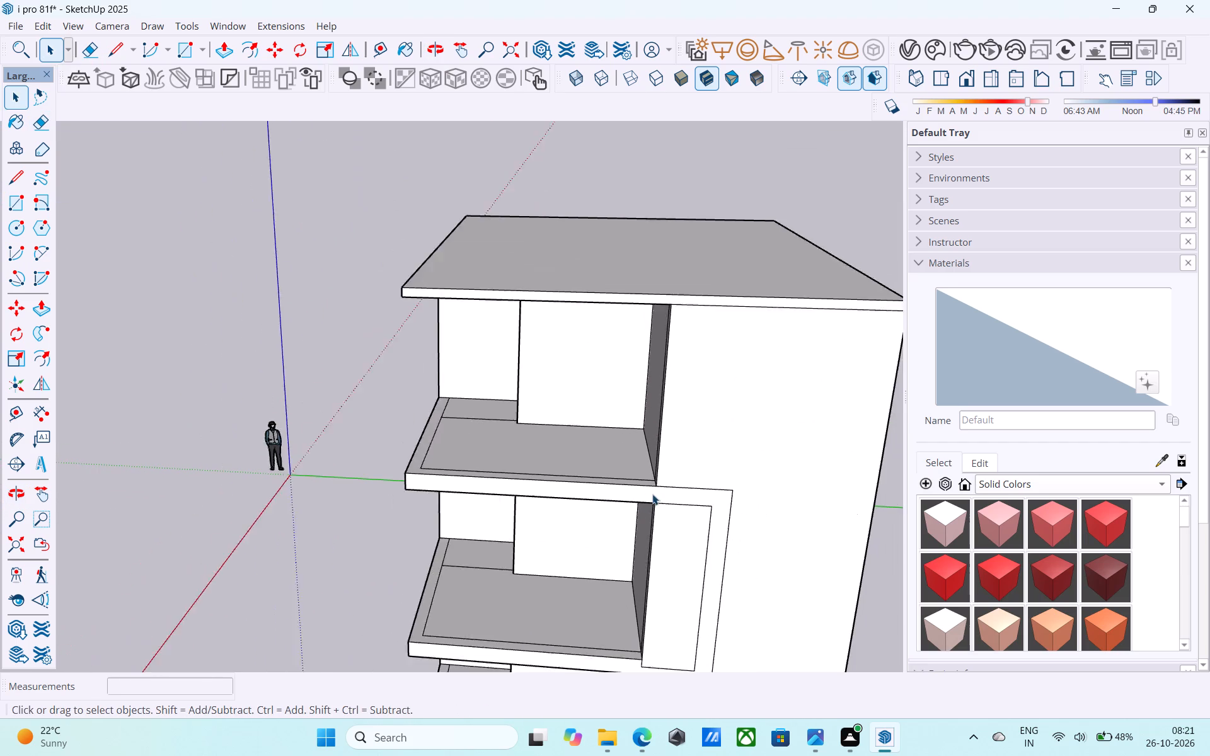
scroll(652, 494, down, 2)
click(652, 494)
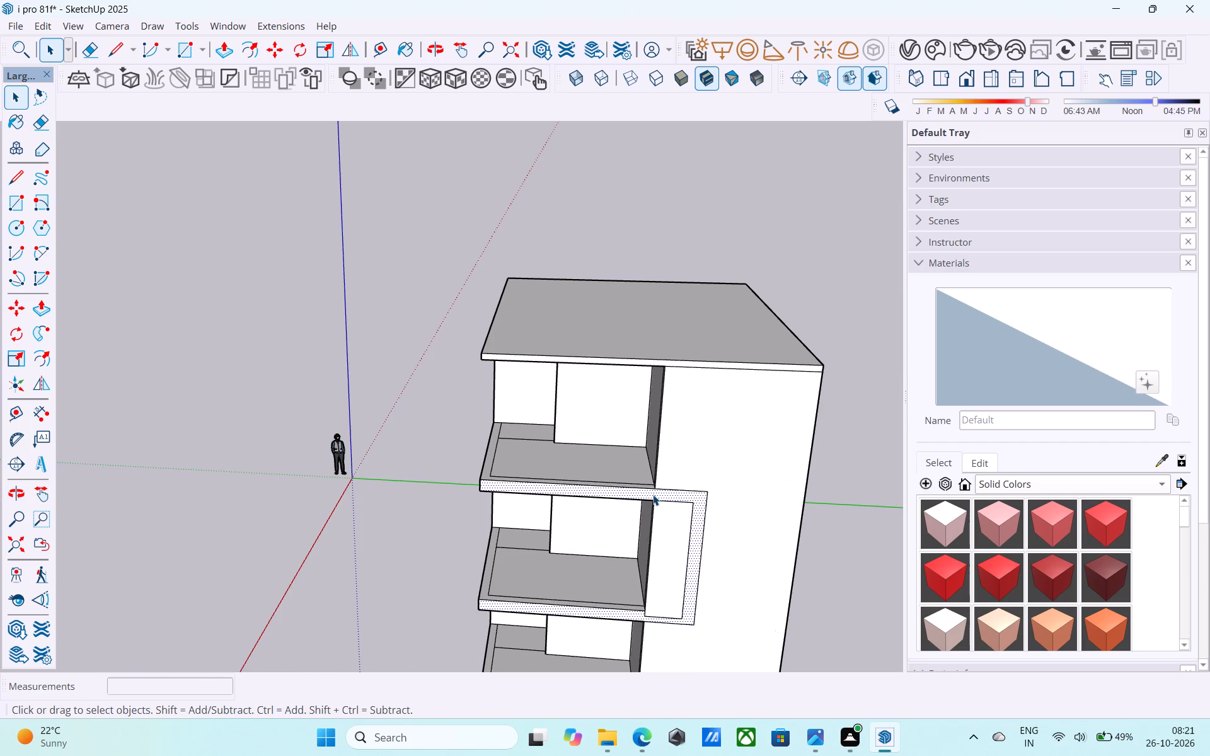
scroll(653, 495, up, 1)
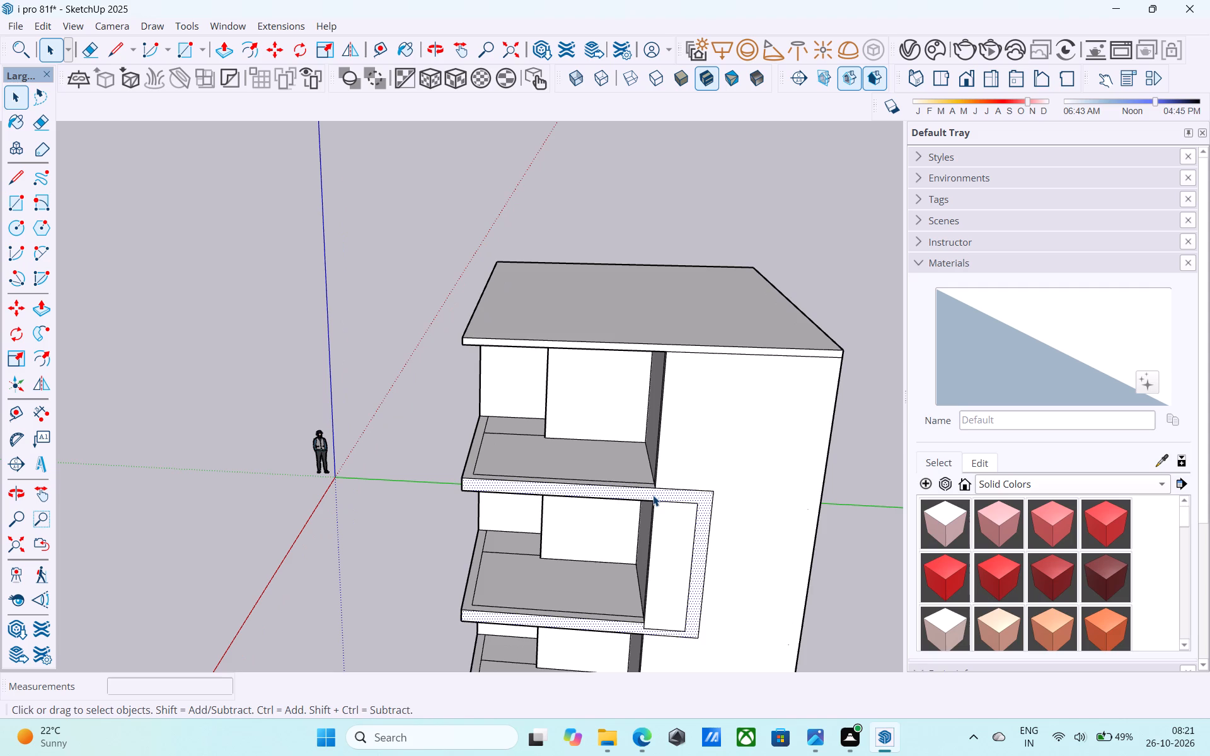
key(f)
click(652, 497)
scroll(652, 494, up, 4)
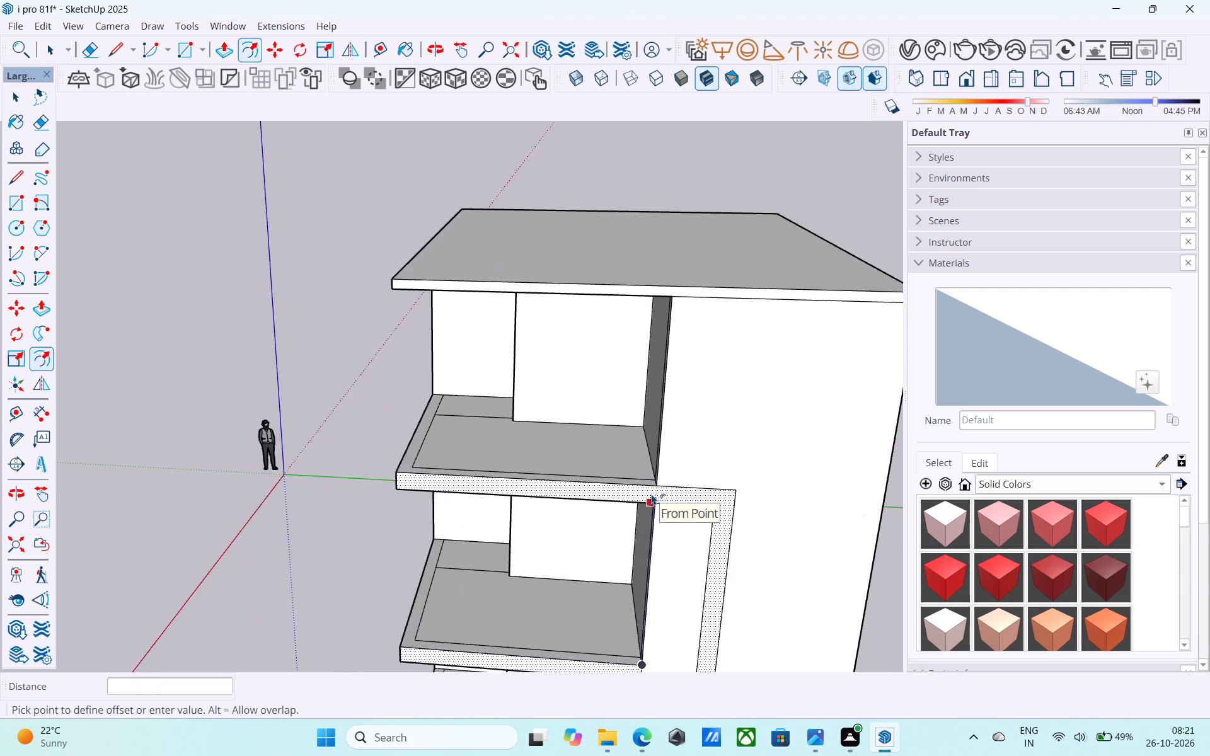
text(2")
key(Return)
key(space)
Extrude the 2" border strip of the frame band outward by 2" with Push/Pull.
scroll(660, 488, up, 5)
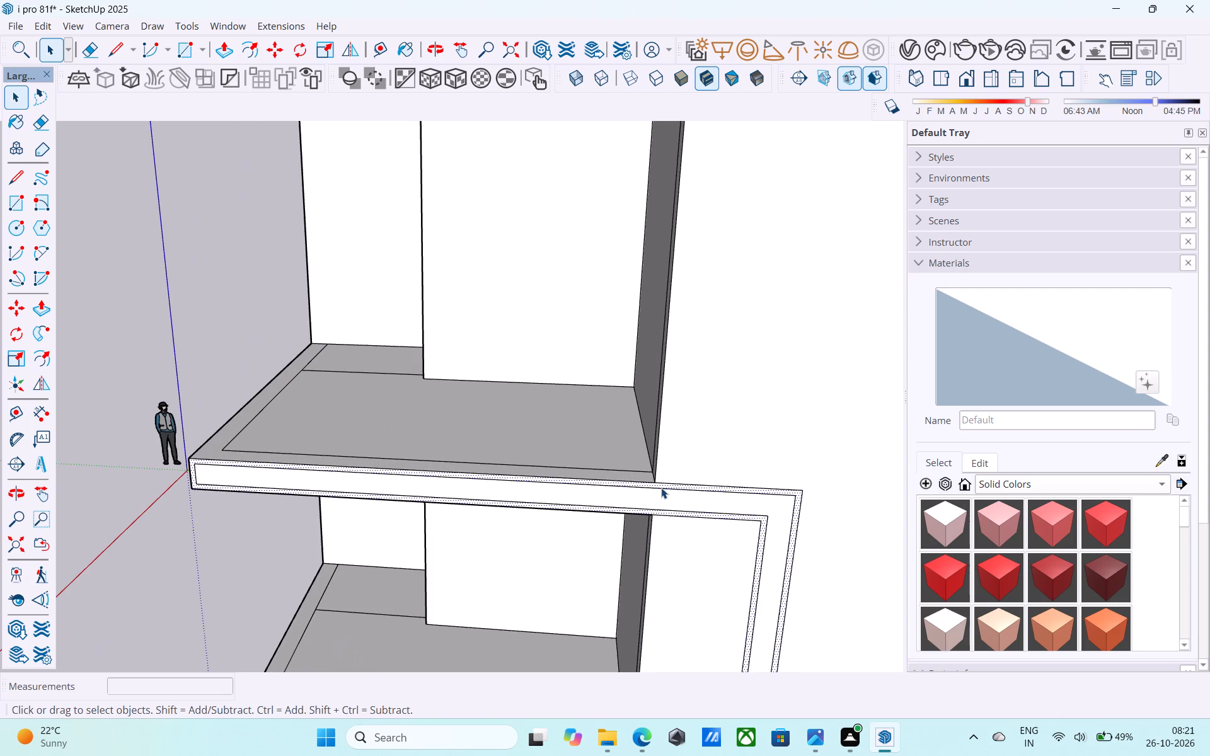
key(p)
click(662, 488)
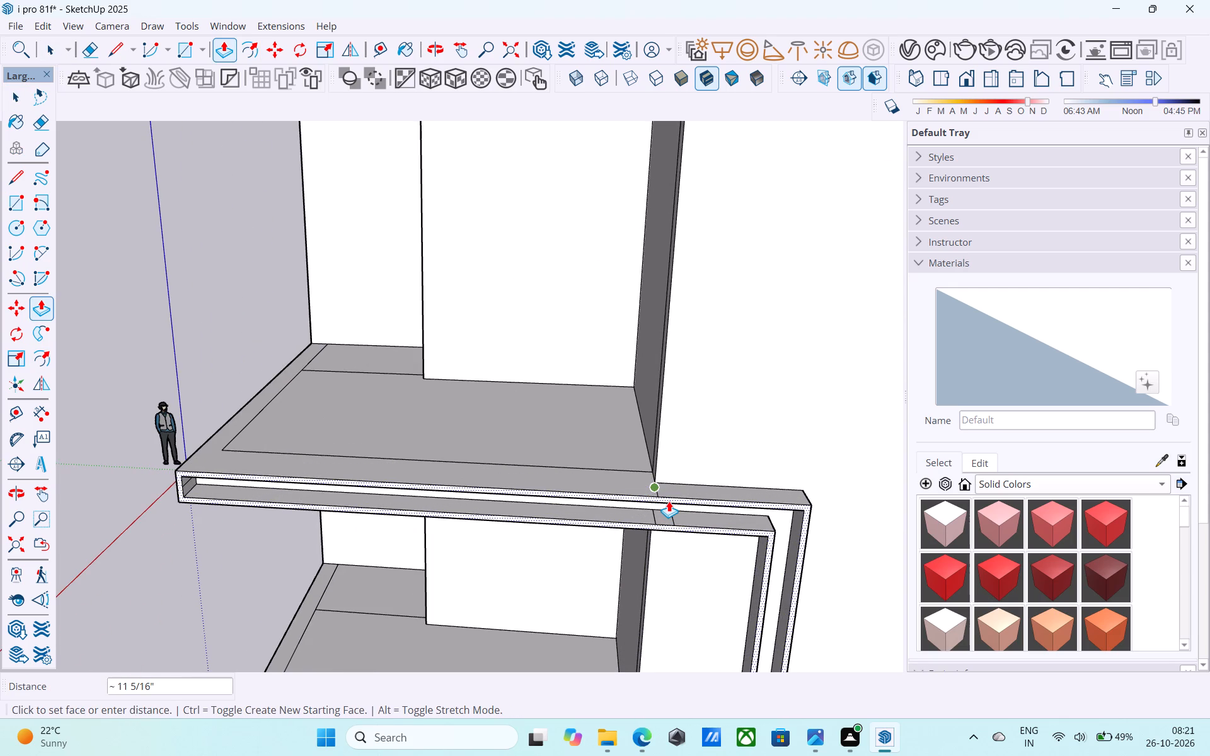
key(2)
key(shift+quotedbl)
key(Return)
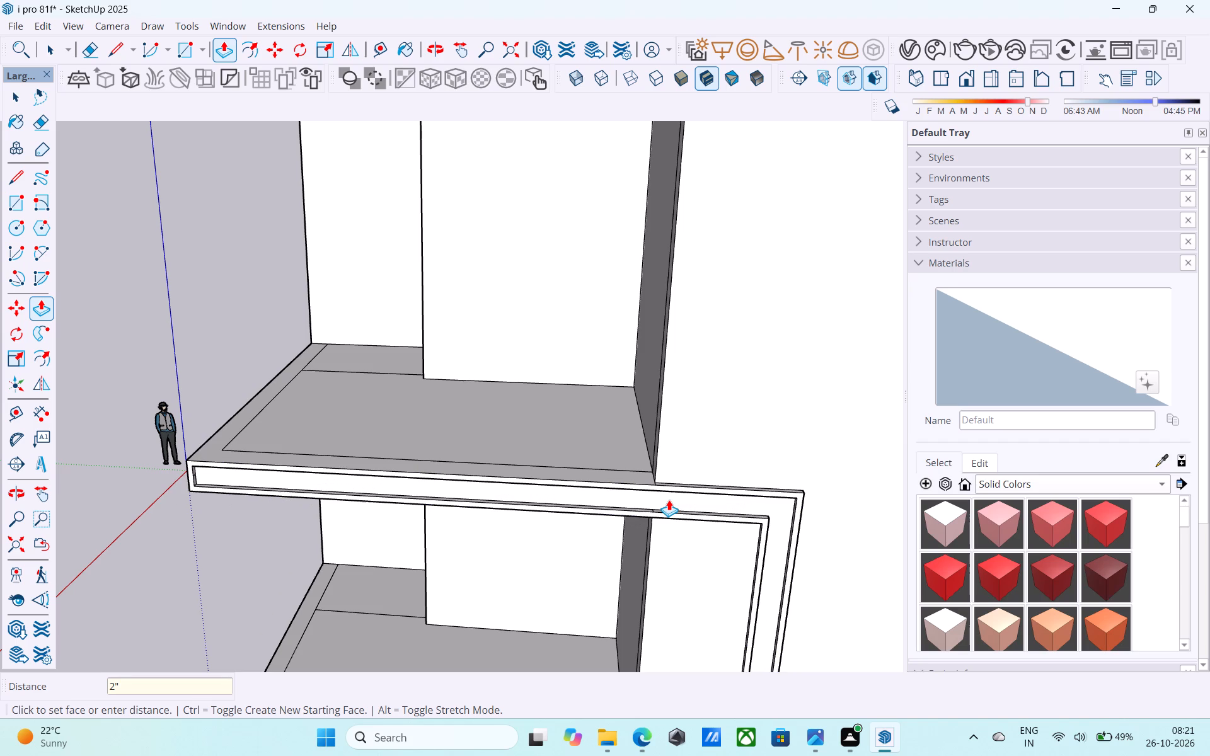
key(space)
Extrude the frame band's inner face, enclosed by the border strip, outward by 1' with Push/Pull.
scroll(668, 498, down, 7)
middle_drag(667, 498, 652, 435)
scroll(659, 442, up, 9)
click(663, 462)
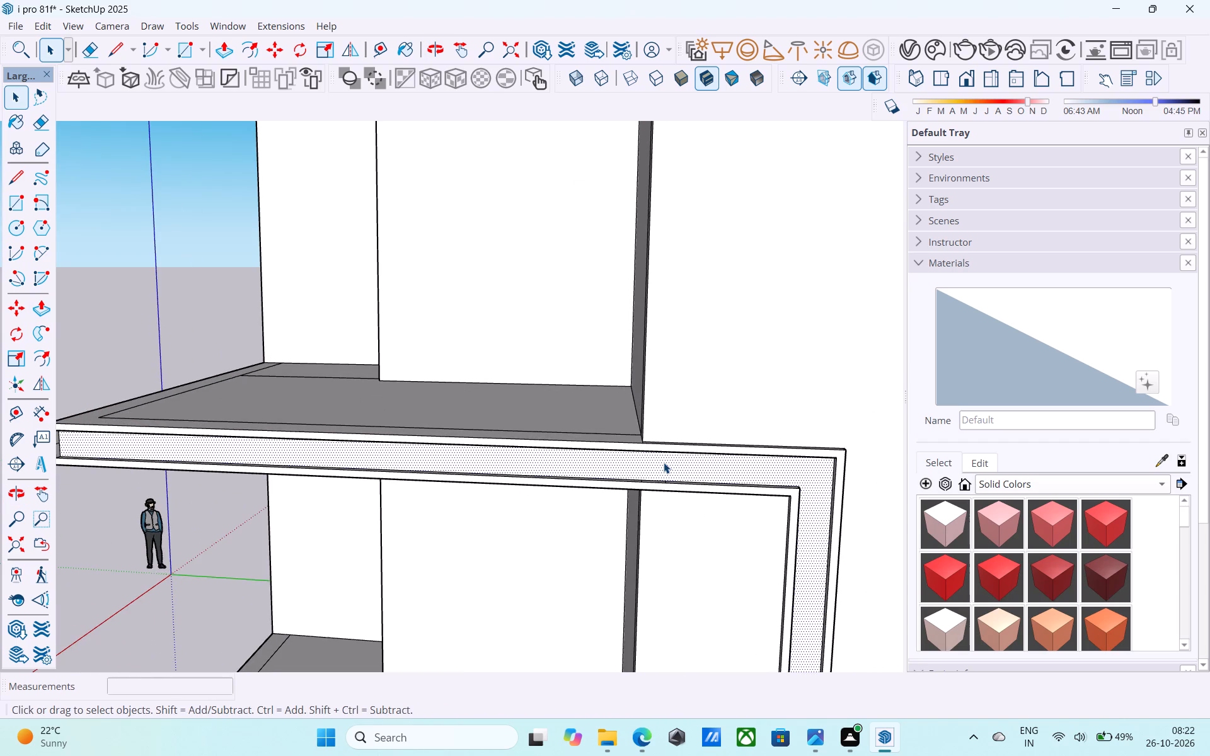
key(p)
click(664, 462)
key(1)
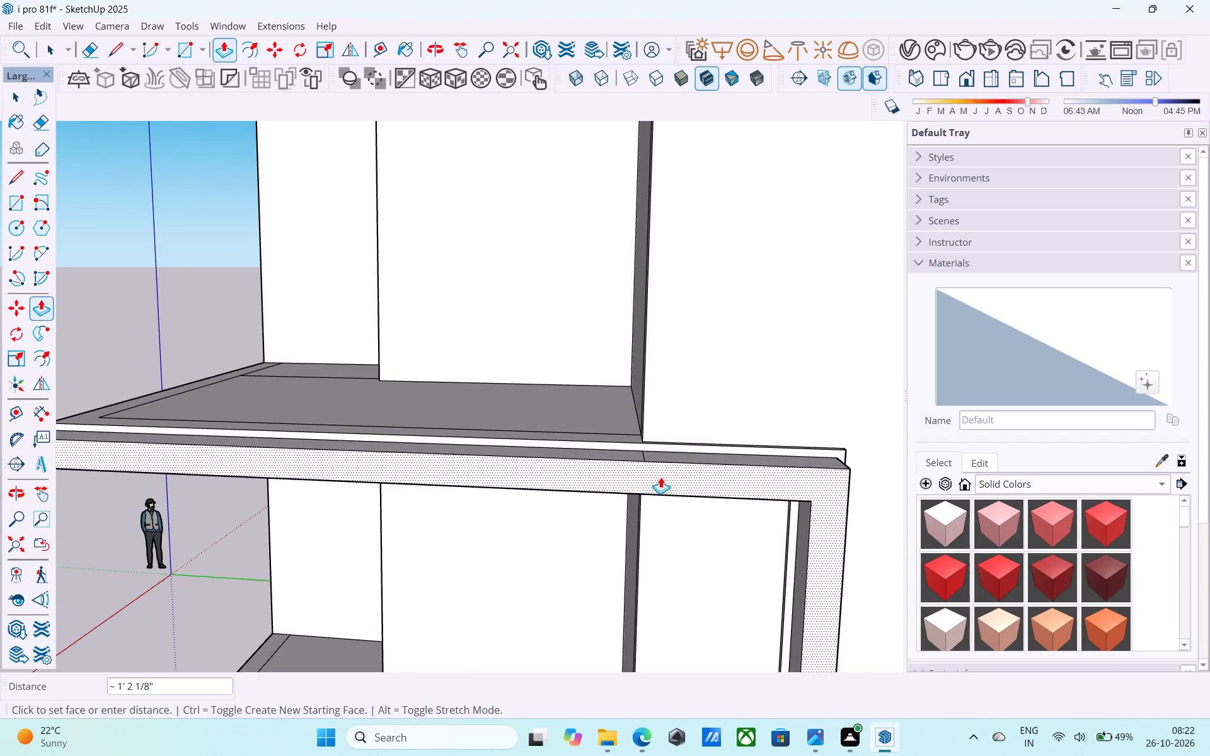
key(apostrophe)
key(Return)
key(space)
Extrude the frame's border strip outward by repeating the same 1' Push/Pull distance.
click(669, 446)
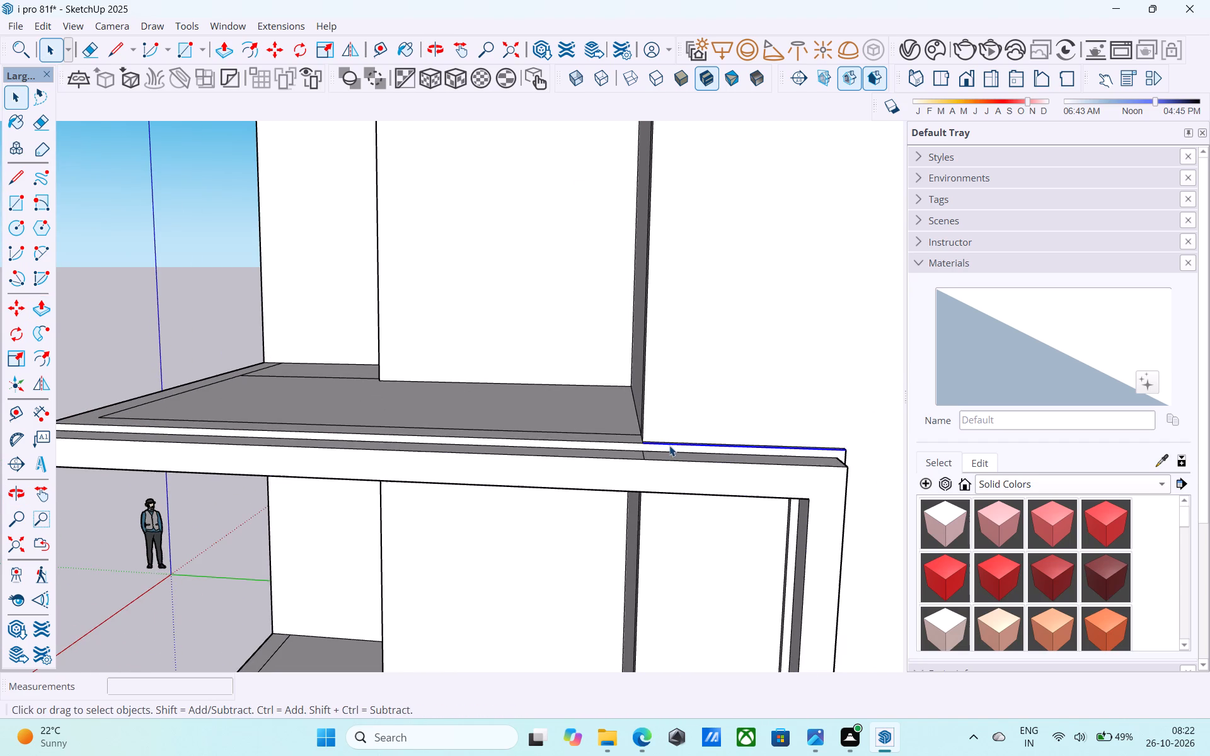
scroll(669, 450, up, 3)
click(669, 450)
key(p)
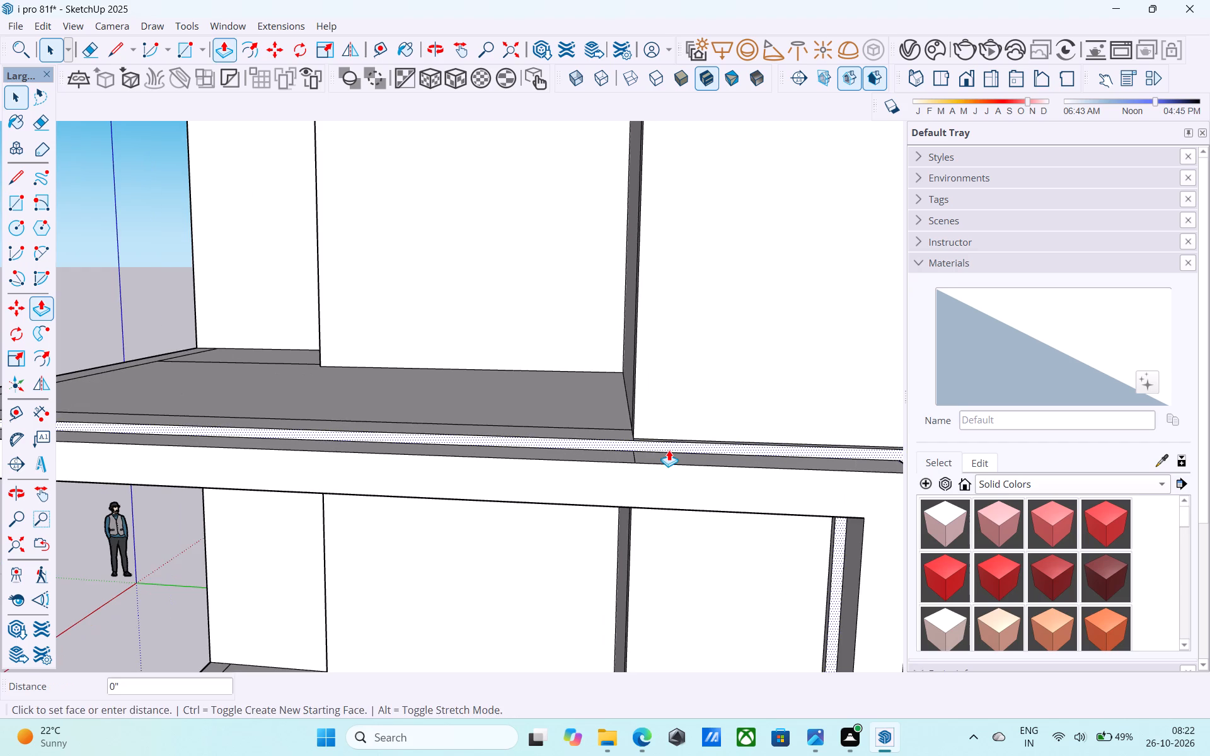
double_click(669, 450)
scroll(669, 450, down, 19)
key(space)
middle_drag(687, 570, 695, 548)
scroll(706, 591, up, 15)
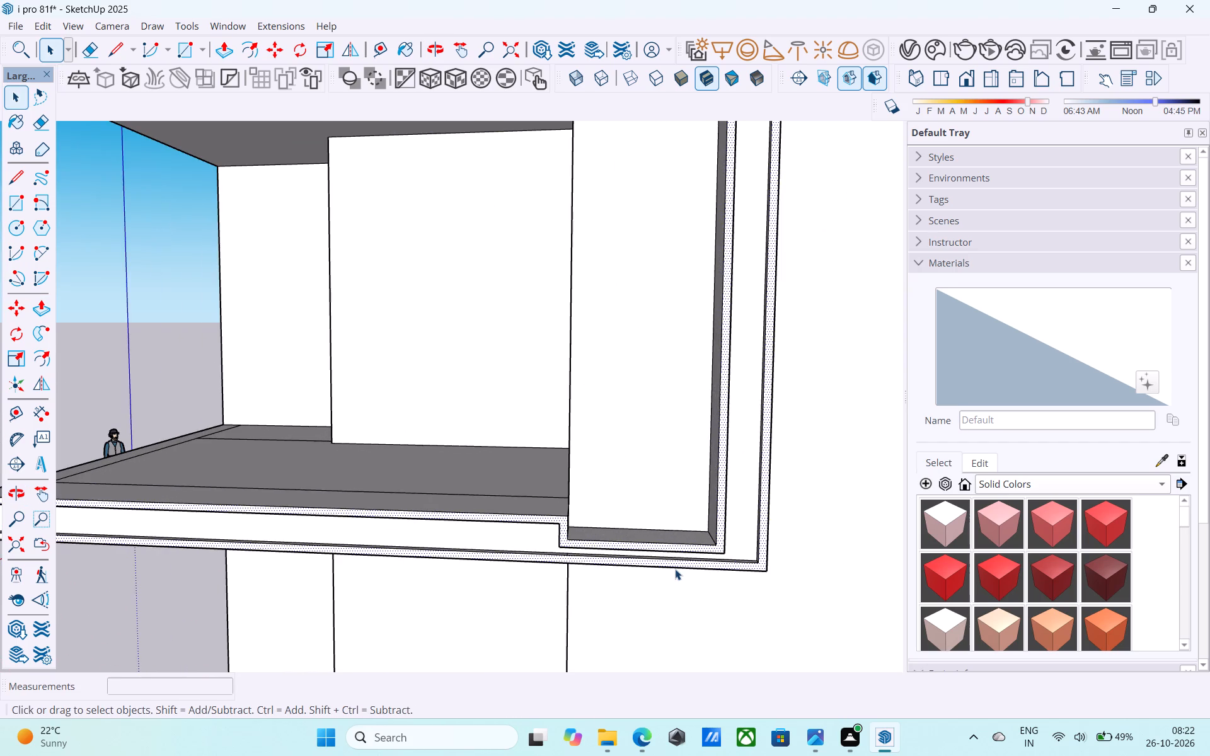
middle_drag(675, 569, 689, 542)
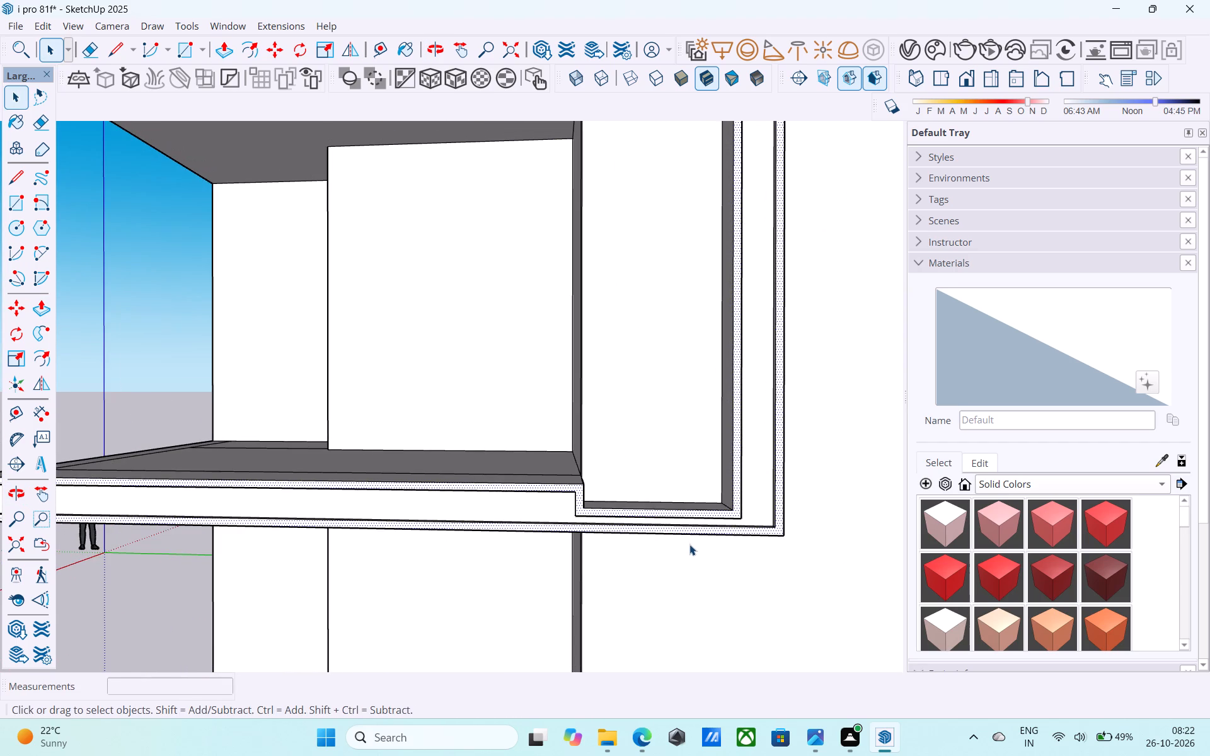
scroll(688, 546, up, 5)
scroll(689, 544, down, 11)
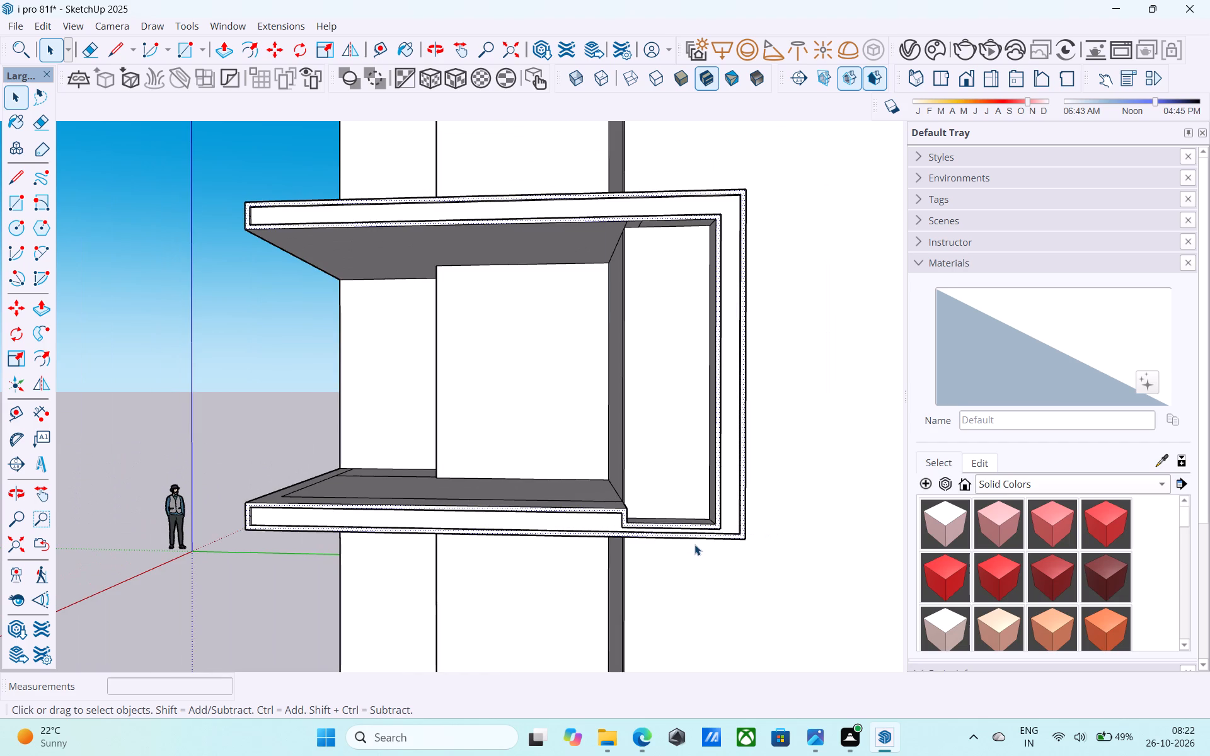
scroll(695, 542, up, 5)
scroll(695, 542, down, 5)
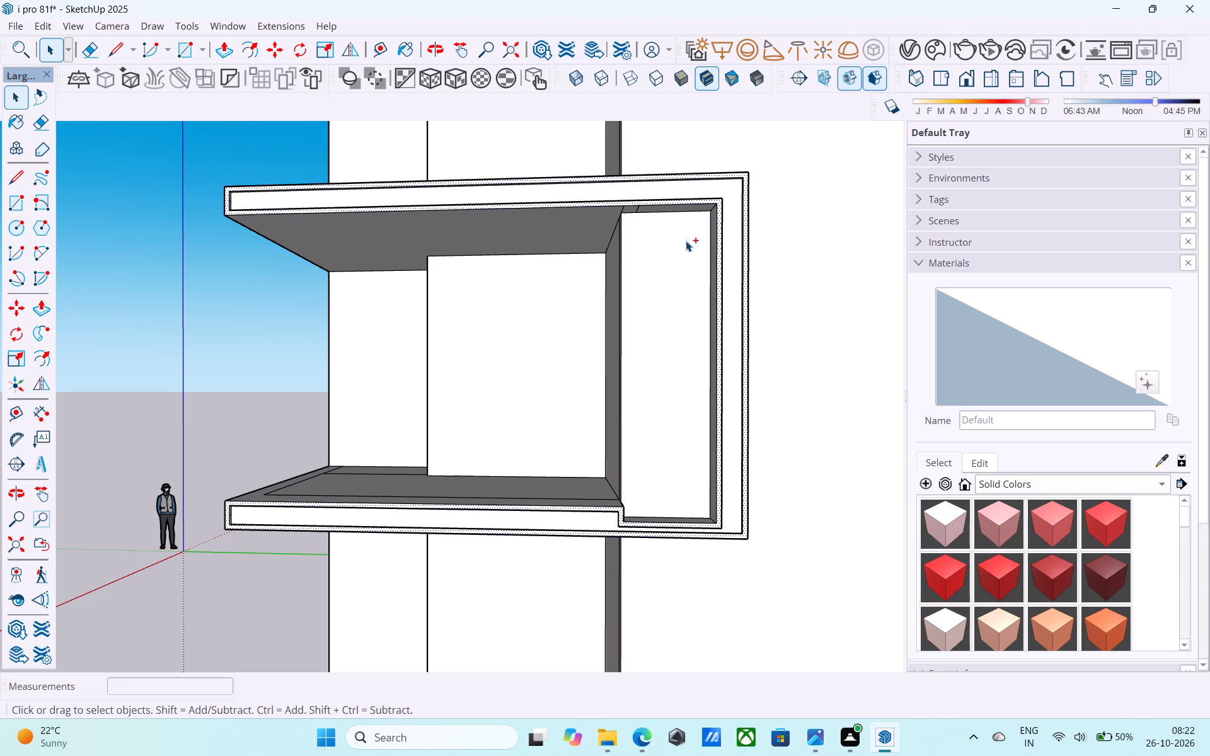
Undo the last Push/Pull extrusions of the C-shaped frame's border strip and inner face.
key(ctrl+z)
key(ctrl+z)
middle_drag(721, 210, 710, 369)
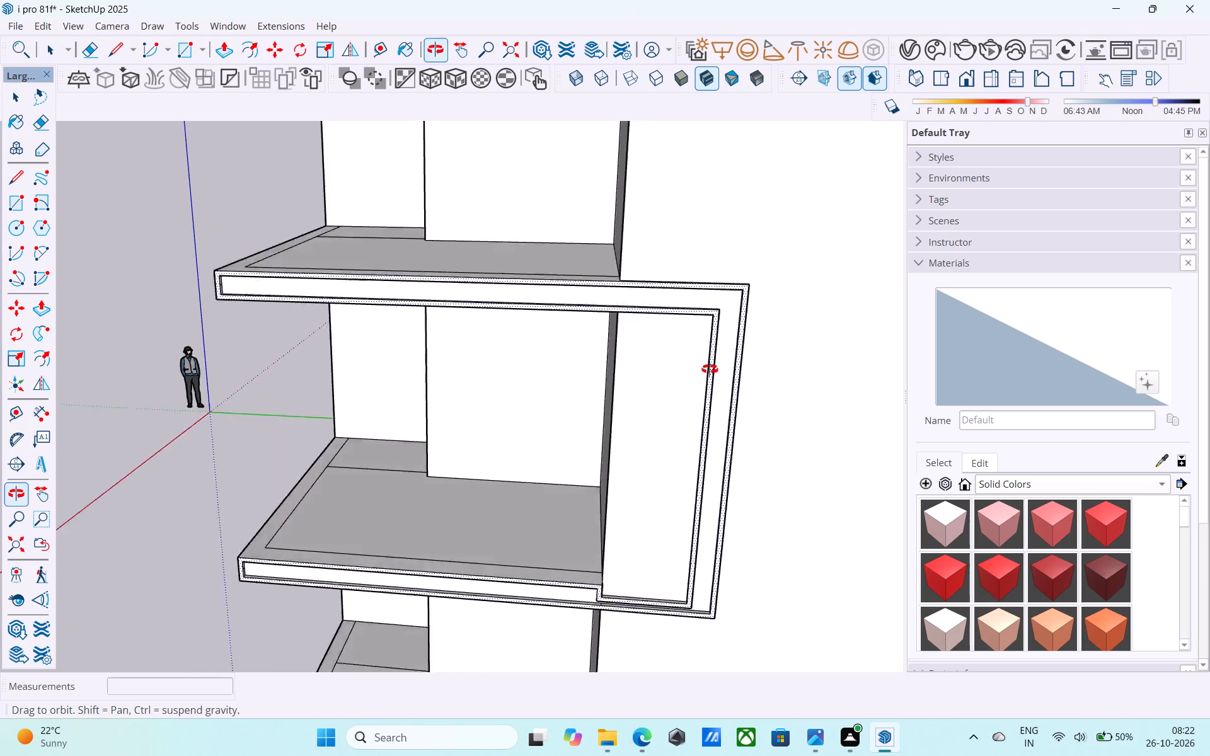
middle_drag(710, 369, 714, 397)
key(ctrl+z)
Extrude the frame band's inner face, enclosed by the 2" border strip, outward by 2' with Push/Pull.
scroll(717, 380, up, 5)
click(717, 389)
scroll(717, 389, up, 3)
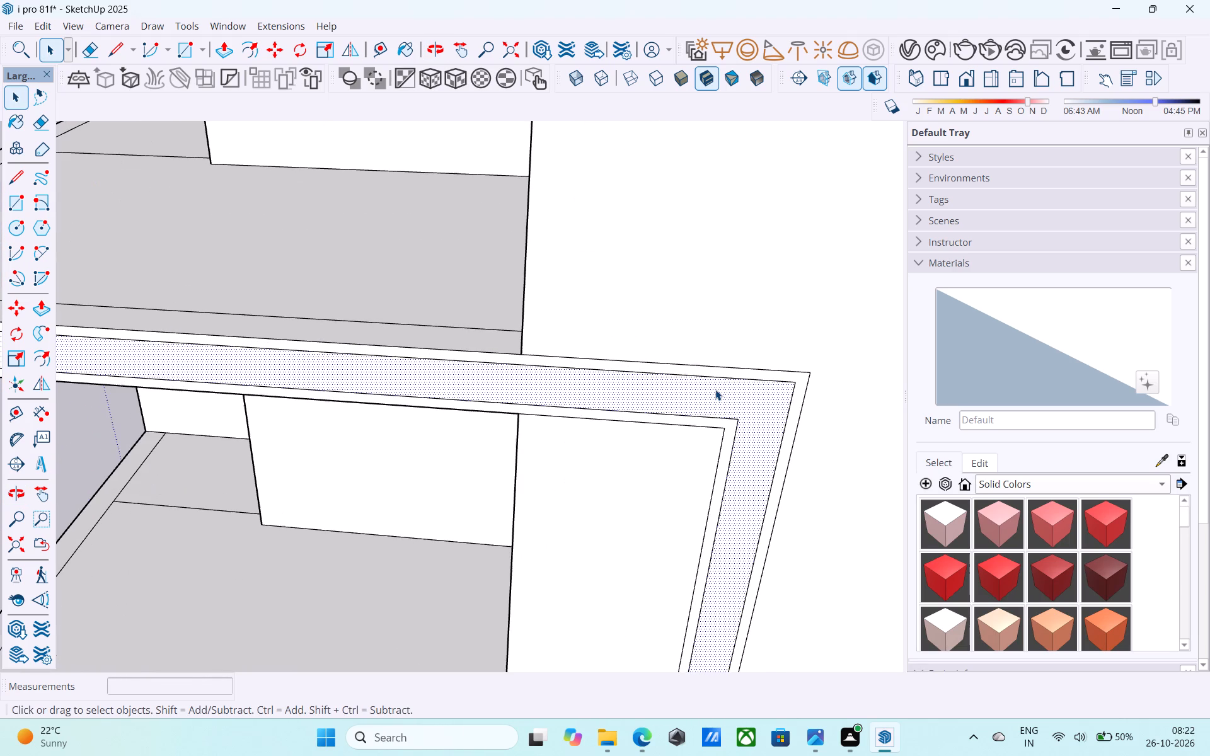
key(p)
click(715, 389)
text(2')
key(Return)
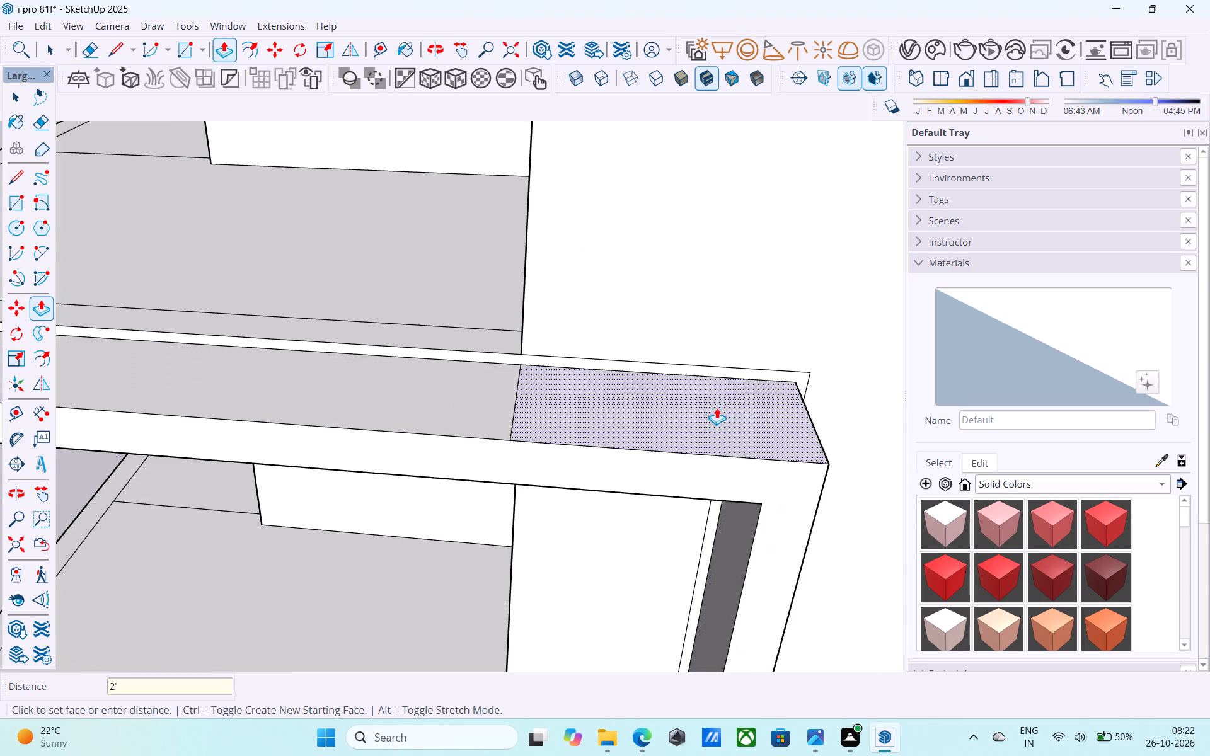
Extrude the frame's border strip outward by repeating the same 2' Push/Pull distance.
click(707, 366)
key(space)
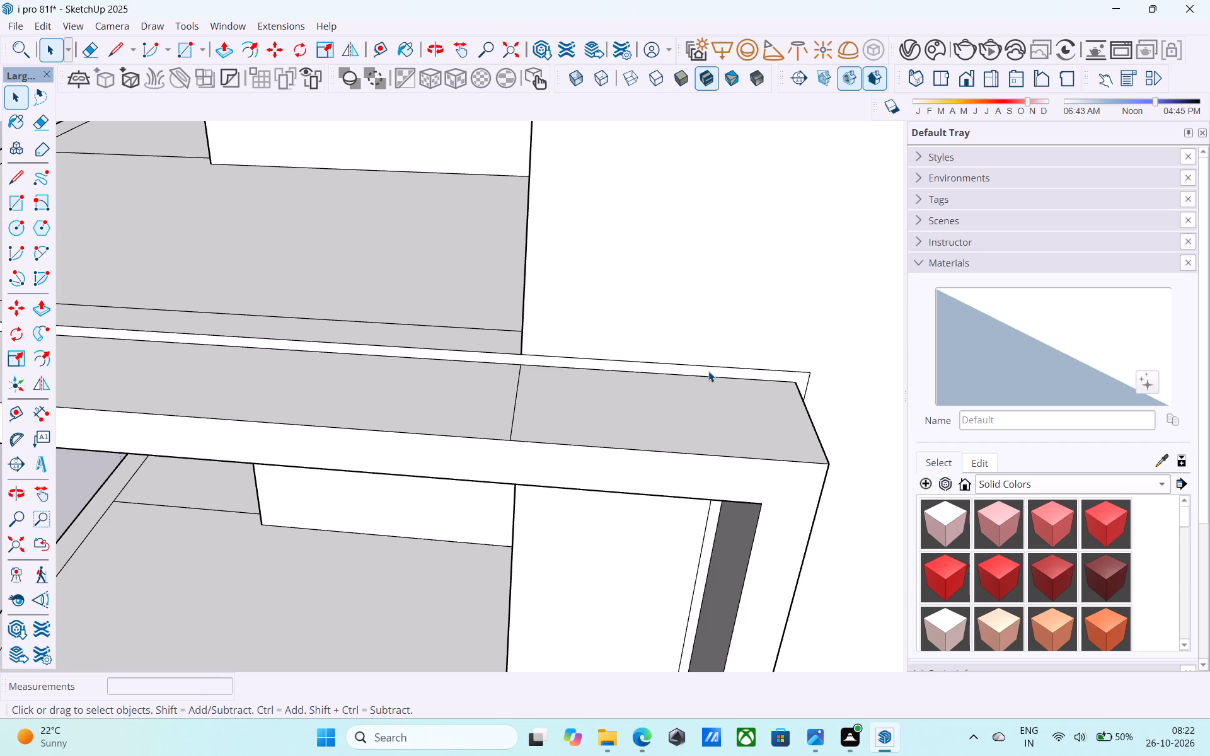
click(708, 371)
key(p)
double_click(708, 371)
key(space)
Draw two short horizontal lines across the border strip at the frame's upper corner, separating the top beam's strips from the upright's.
scroll(708, 370, down, 7)
middle_drag(735, 449, 735, 427)
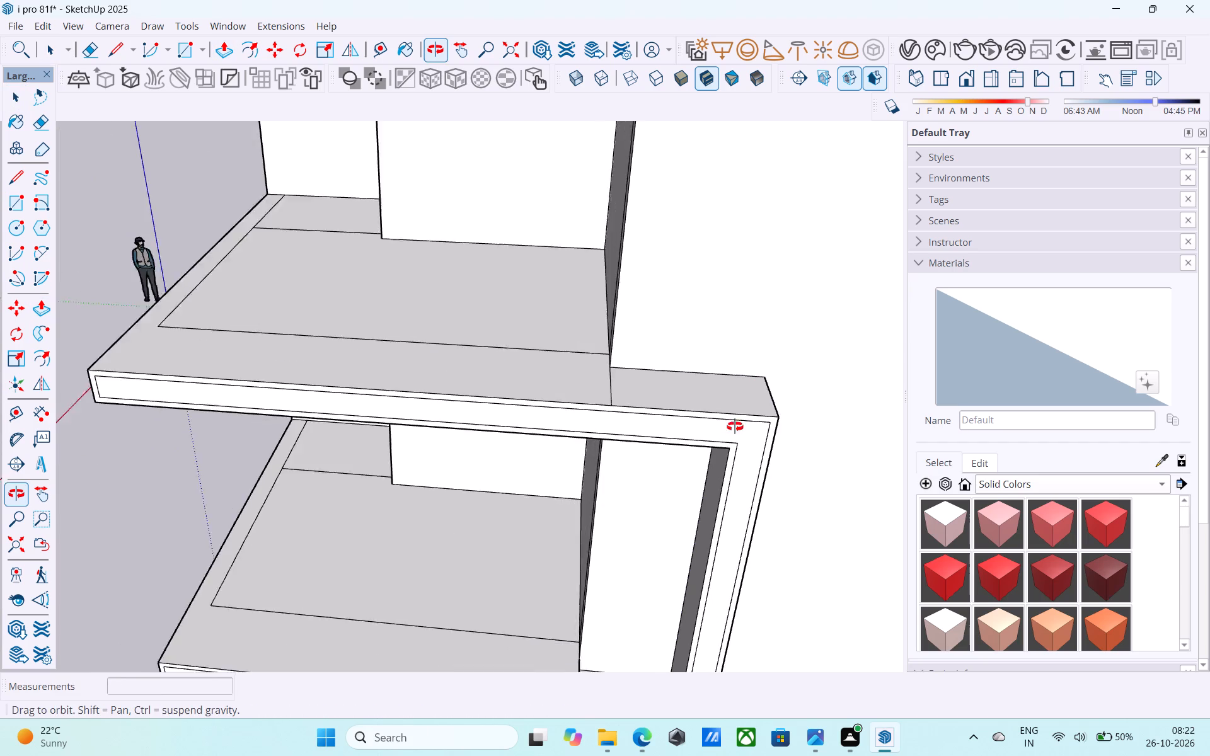
middle_drag(735, 427, 730, 405)
scroll(729, 401, up, 7)
key(l)
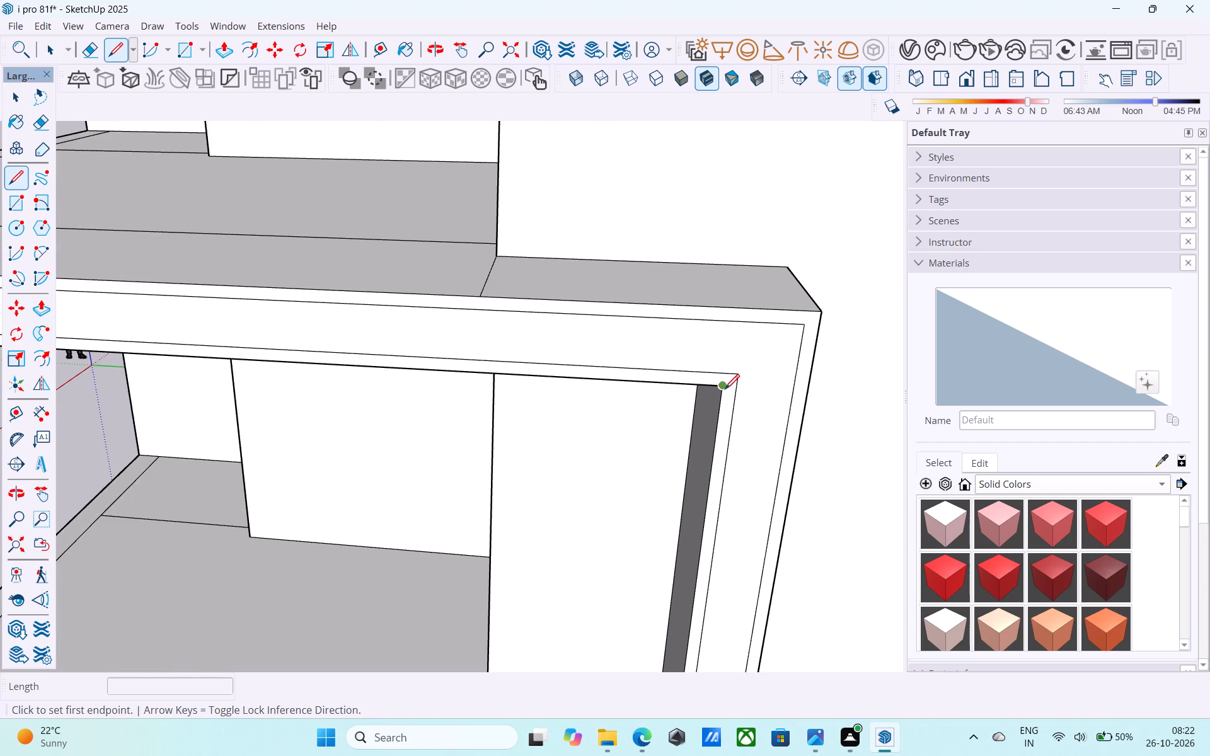
click(724, 391)
click(735, 391)
key(space)
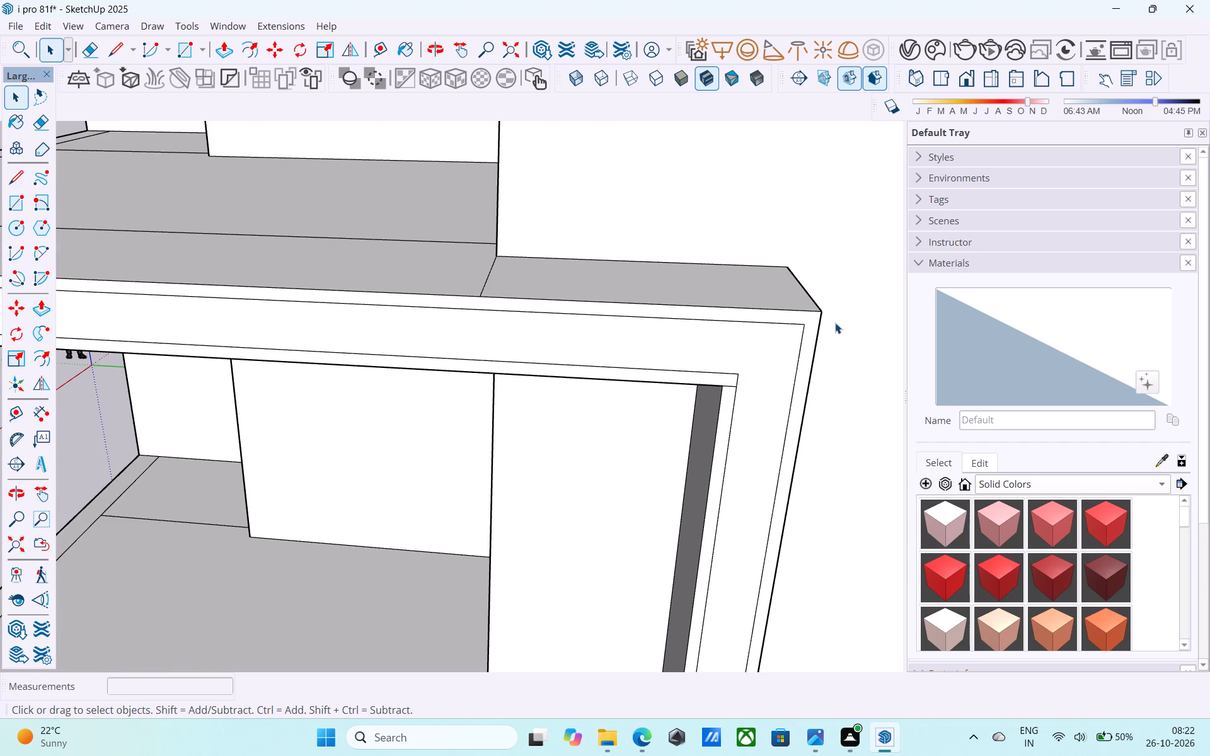
key(l)
click(801, 330)
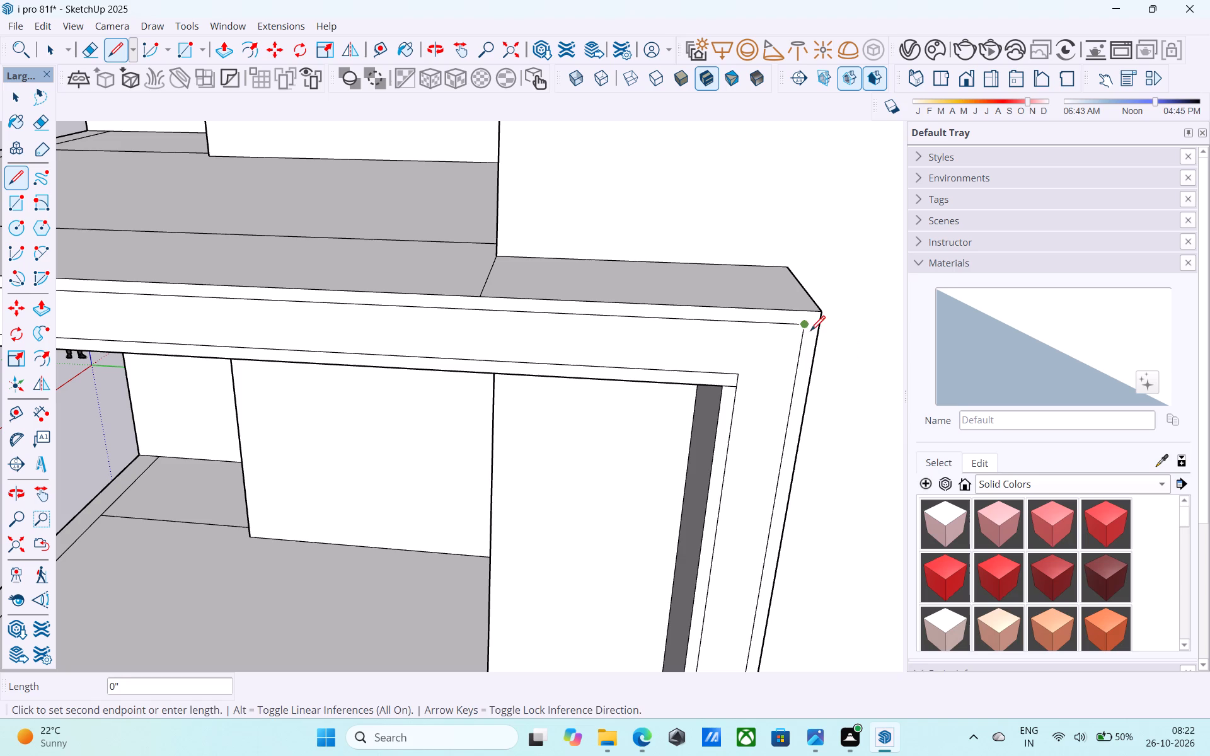
click(819, 329)
key(space)
Extrude the top beam's separated border strips outward by 2" with Push/Pull.
click(790, 318)
key(p)
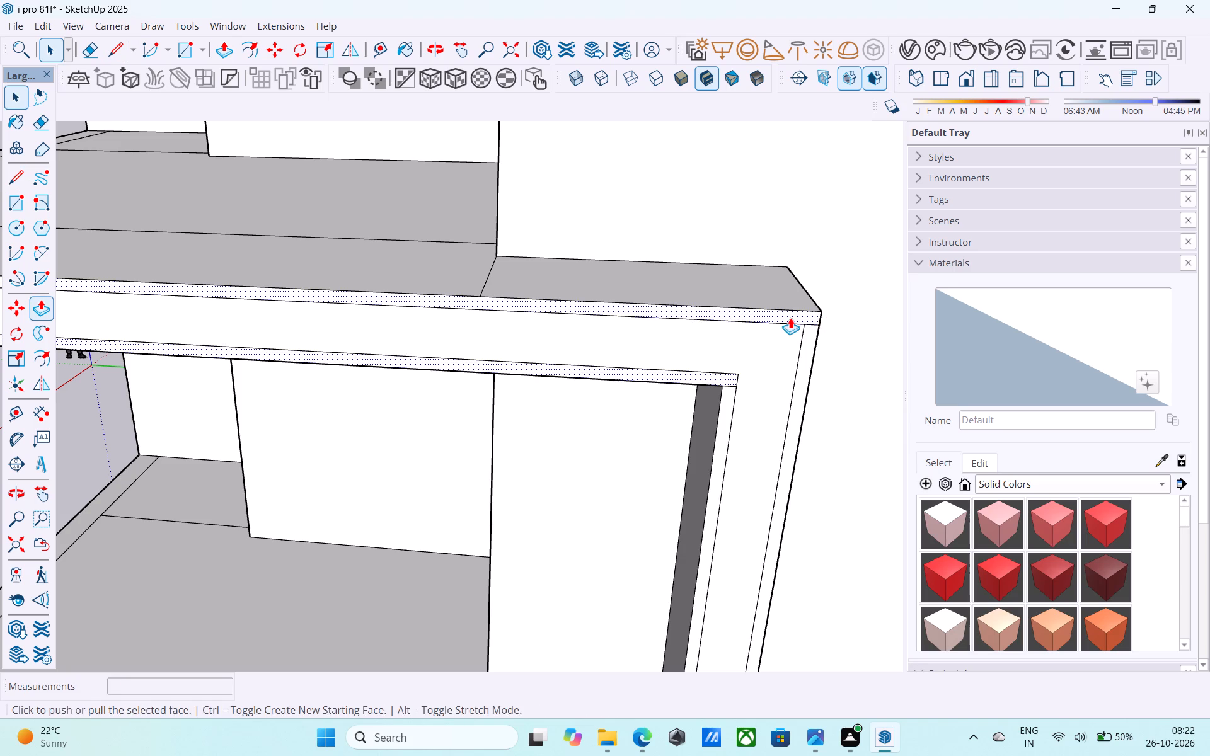
click(790, 318)
key(2)
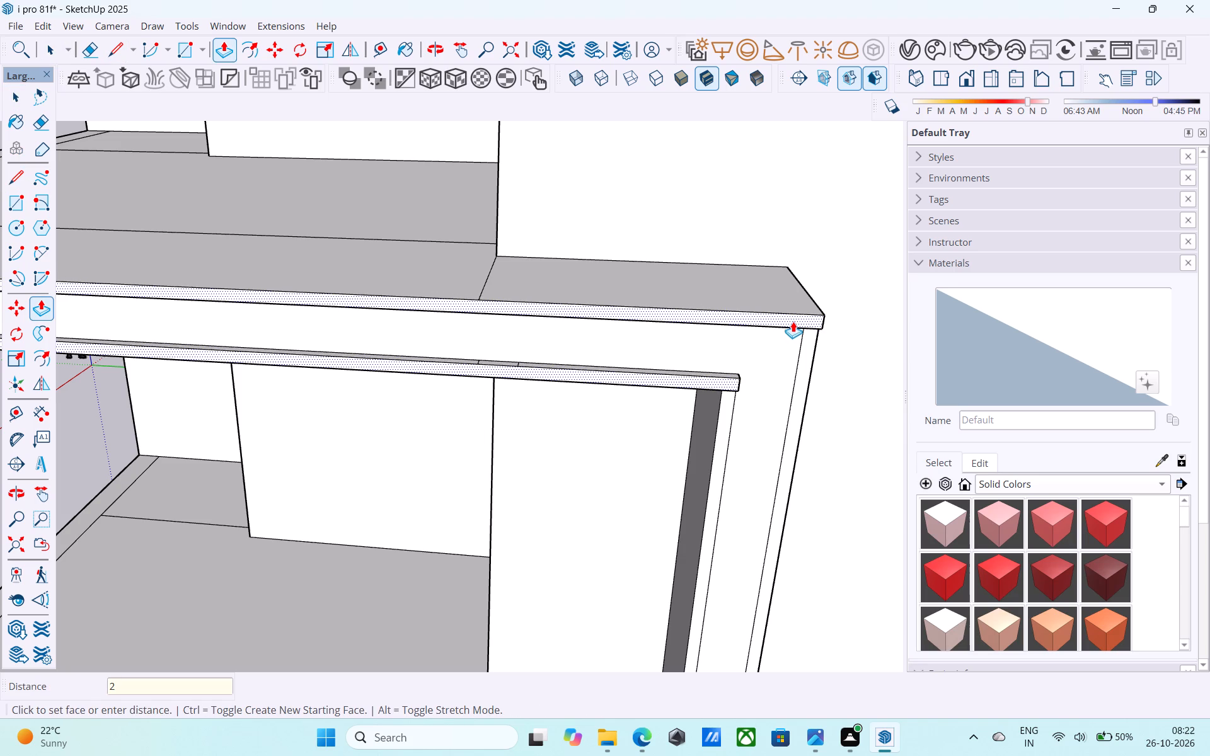
key(shift+quotedbl)
key(Return)
key(space)
Save the model.
scroll(793, 308, down, 13)
middle_drag(778, 369, 776, 295)
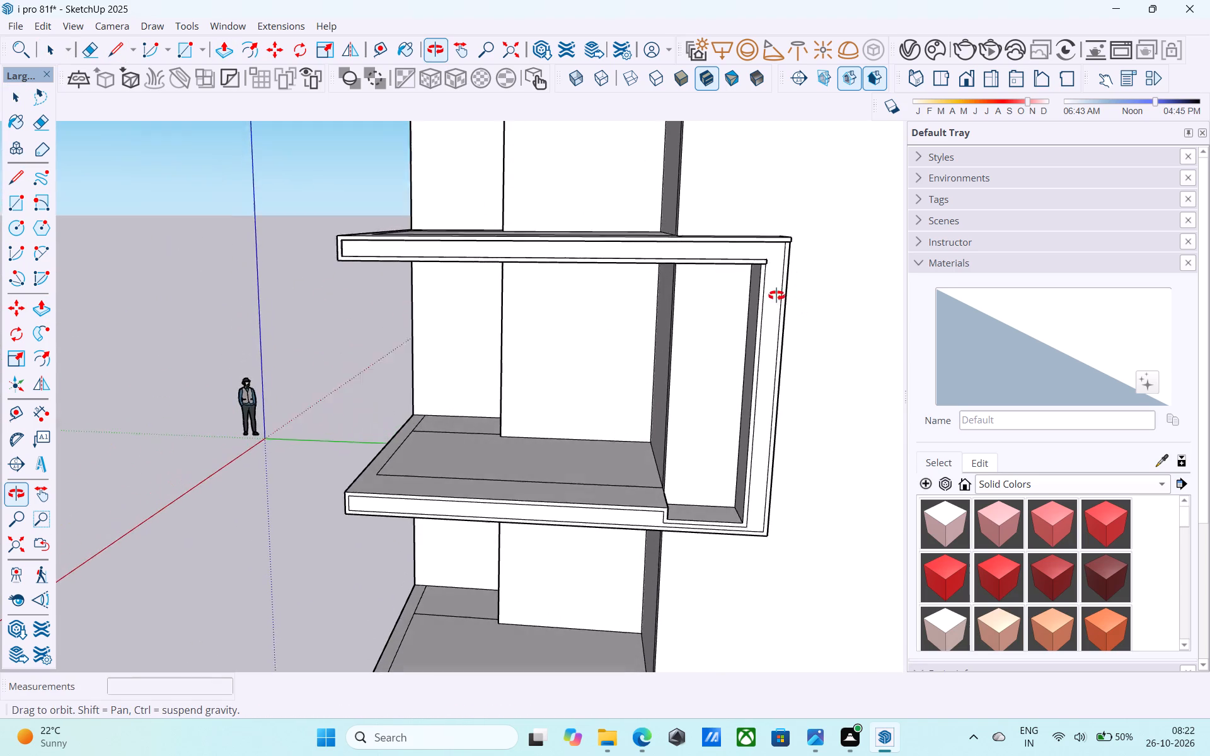
middle_drag(776, 295, 776, 291)
scroll(750, 328, up, 5)
scroll(747, 330, down, 3)
shift+middle_drag(747, 338, 750, 352)
key(ctrl+s)
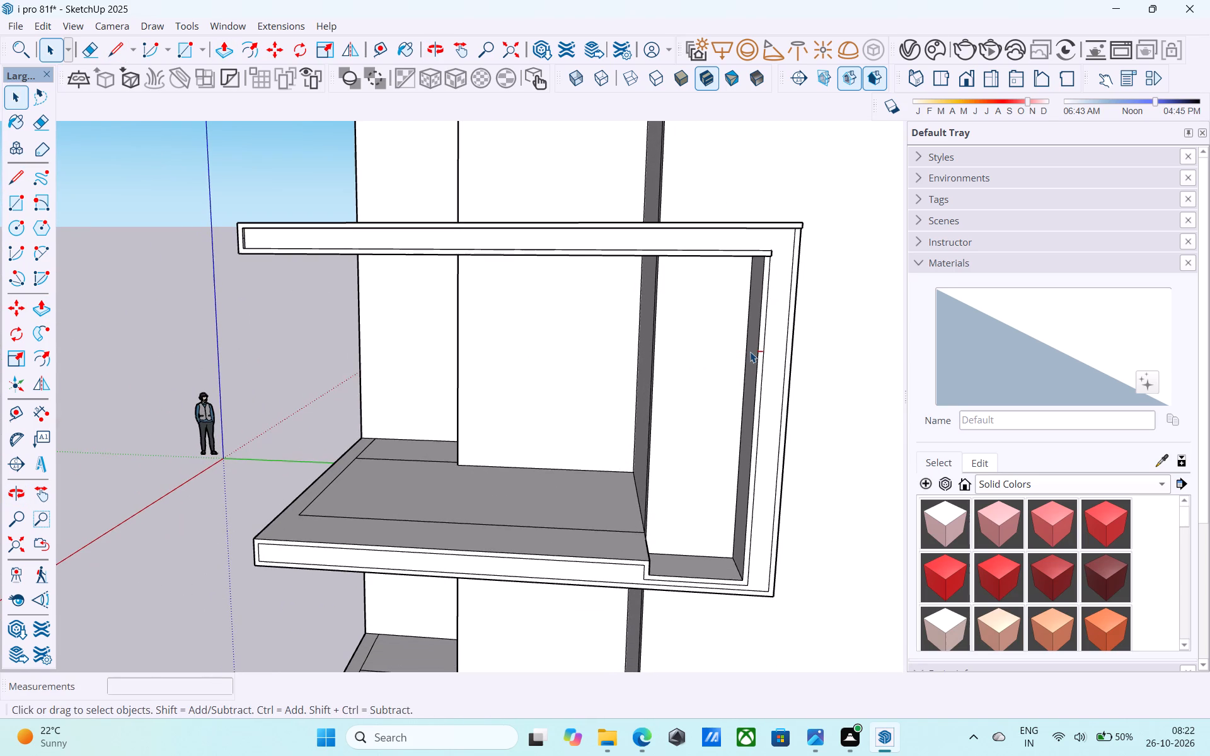
key(space)
Erase the inset border lines along the frame's lower band, including the segments at its free end and at the notch.
scroll(750, 352, up, 1)
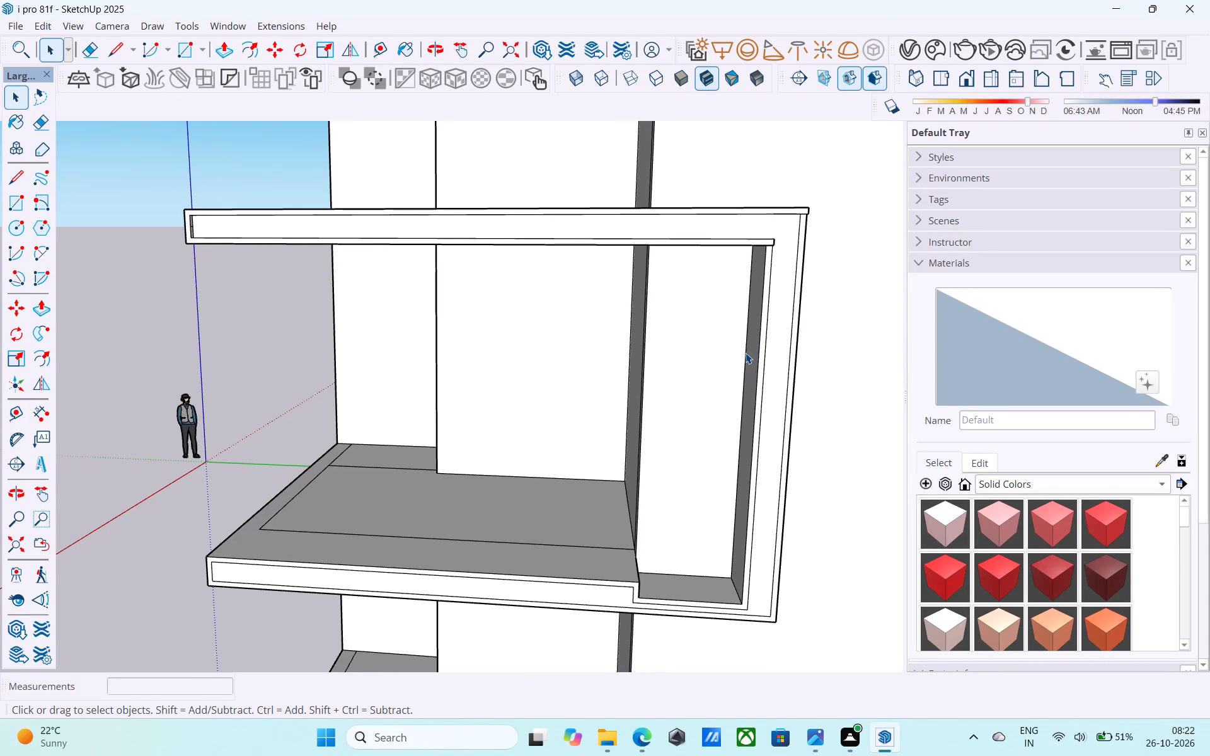
scroll(746, 353, down, 5)
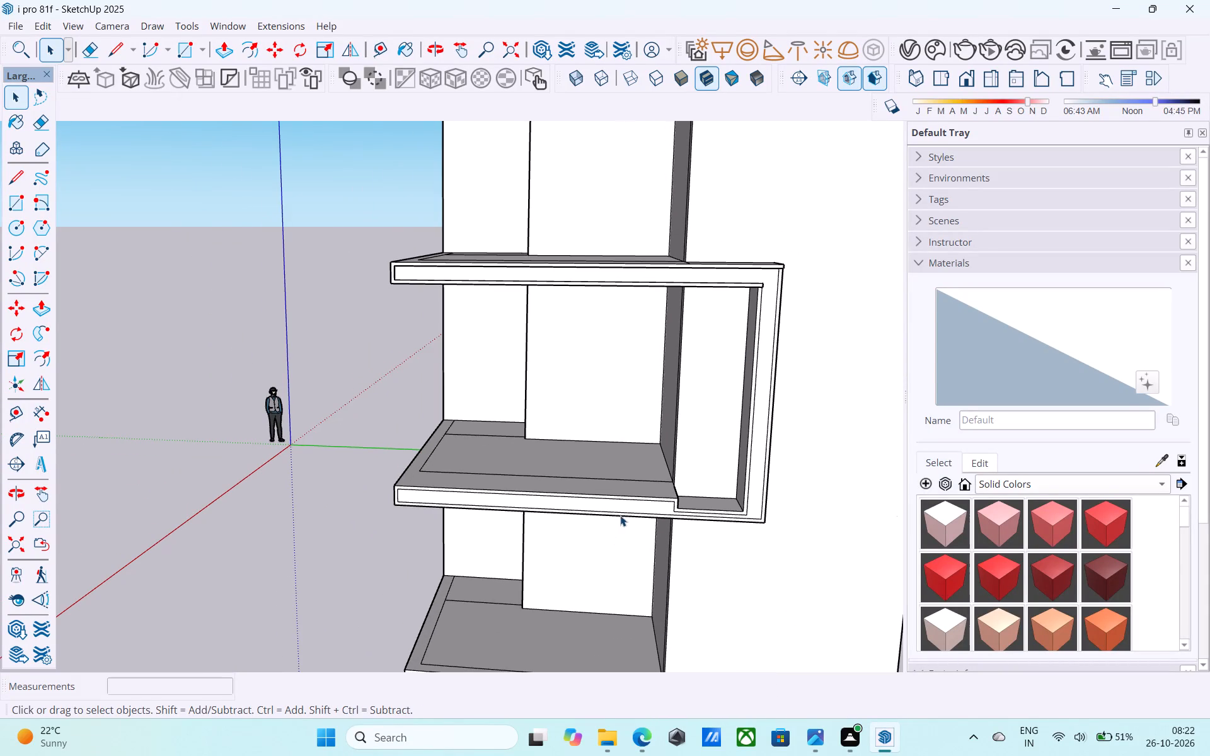
key(e)
scroll(620, 514, up, 14)
click(631, 457)
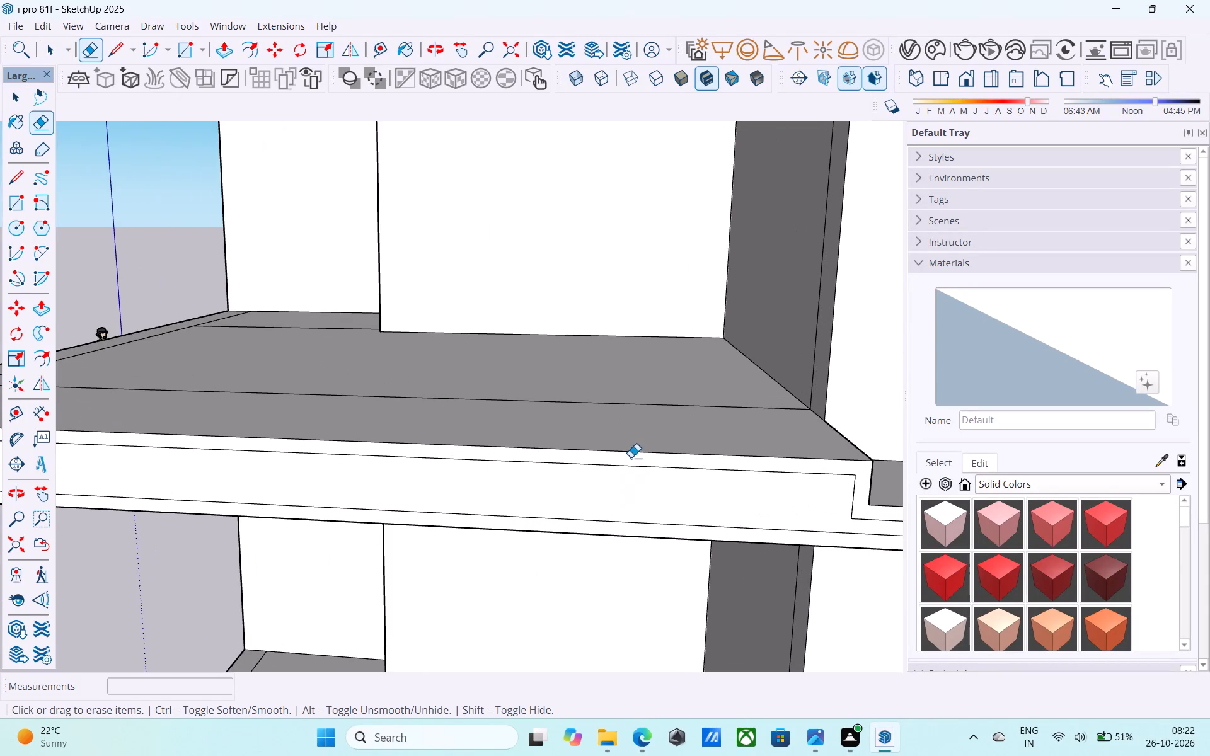
drag(633, 463, 631, 472)
scroll(585, 487, down, 3)
scroll(579, 491, up, 1)
scroll(578, 492, down, 2)
click(768, 507)
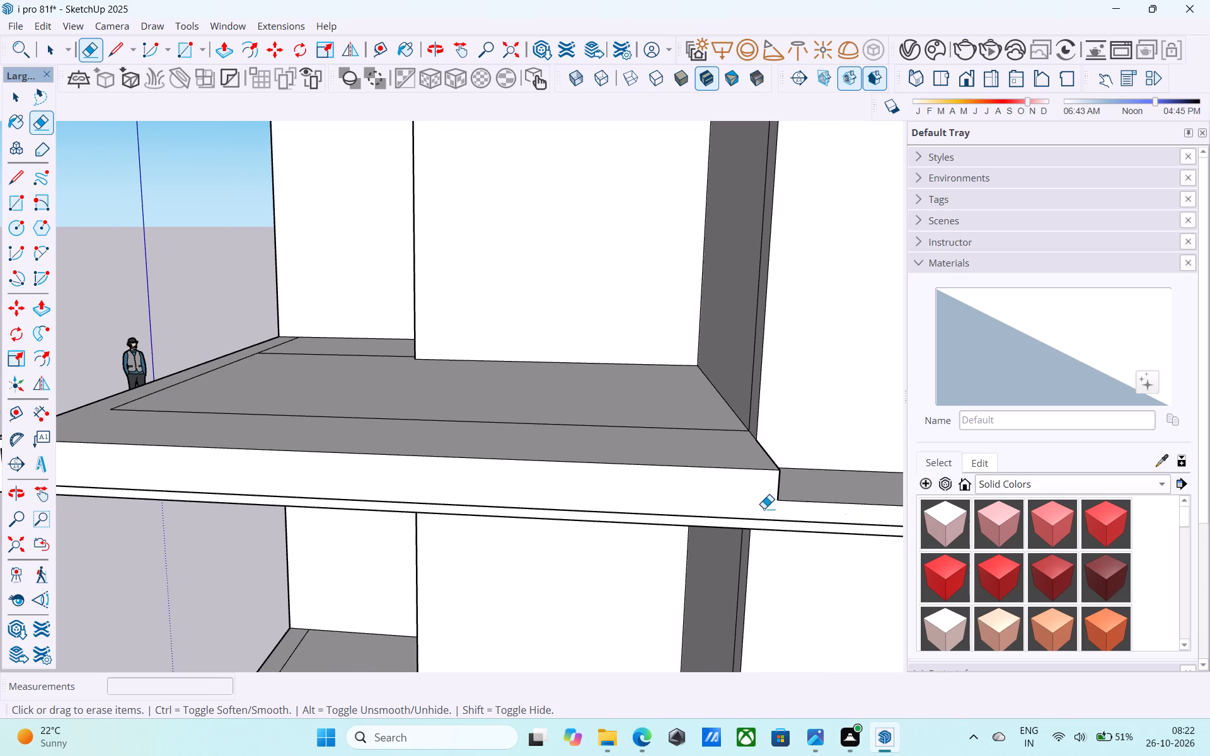
click(766, 520)
scroll(673, 518, down, 5)
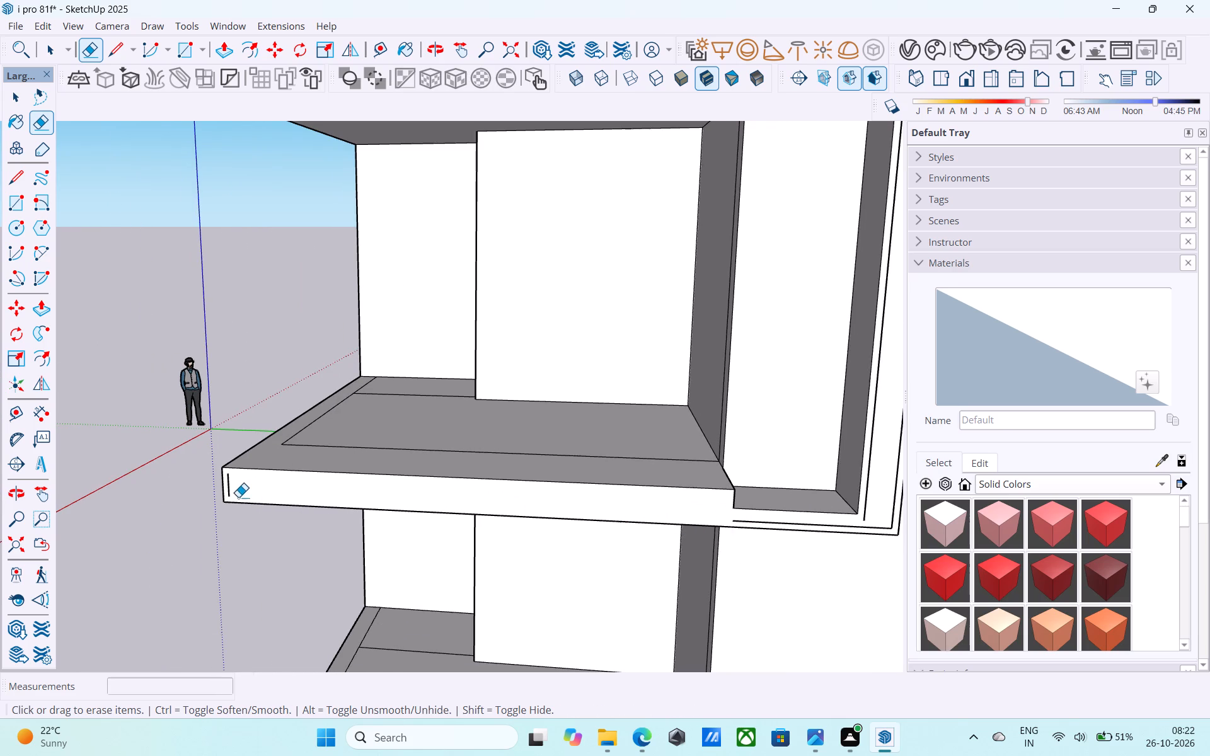
click(229, 491)
click(233, 480)
click(229, 479)
scroll(195, 500, down, 5)
scroll(512, 528, up, 11)
drag(492, 482, 492, 485)
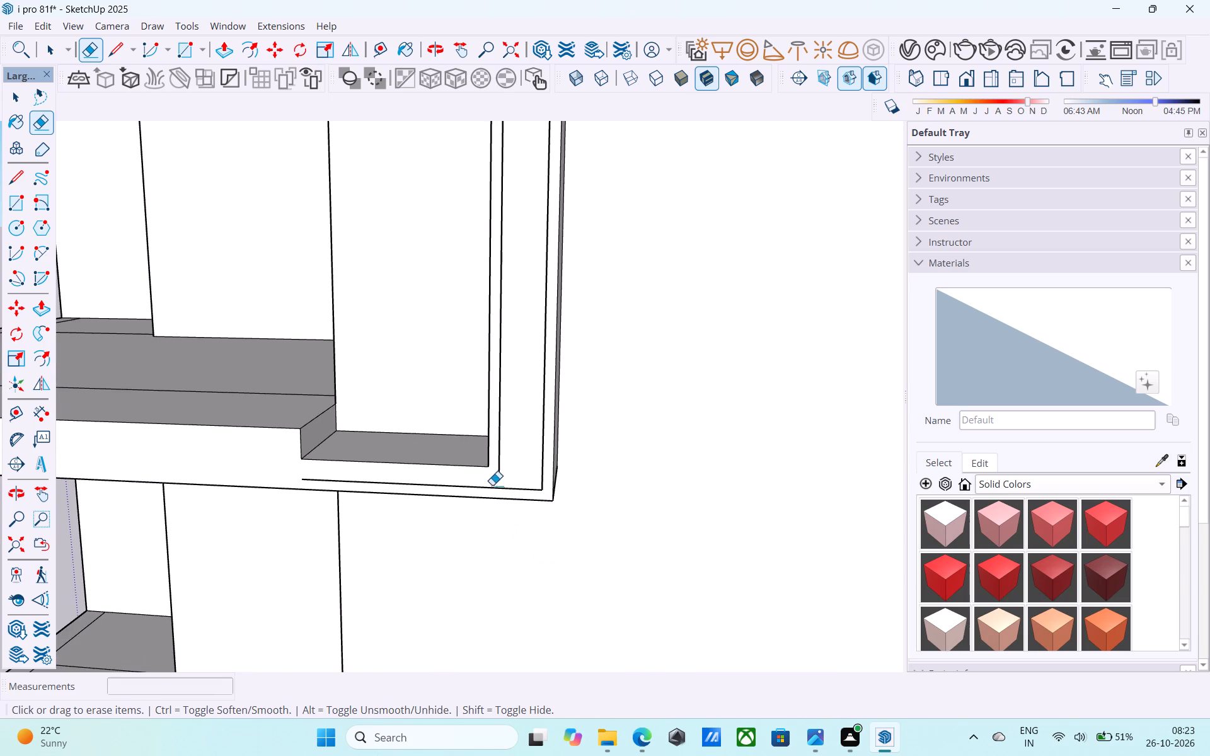
drag(492, 485, 495, 492)
key(space)
Extend the upright's two vertical border lines down to the frame's bottom edge with lines of 4" and 2".
scroll(495, 492, down, 7)
middle_drag(555, 512, 359, 578)
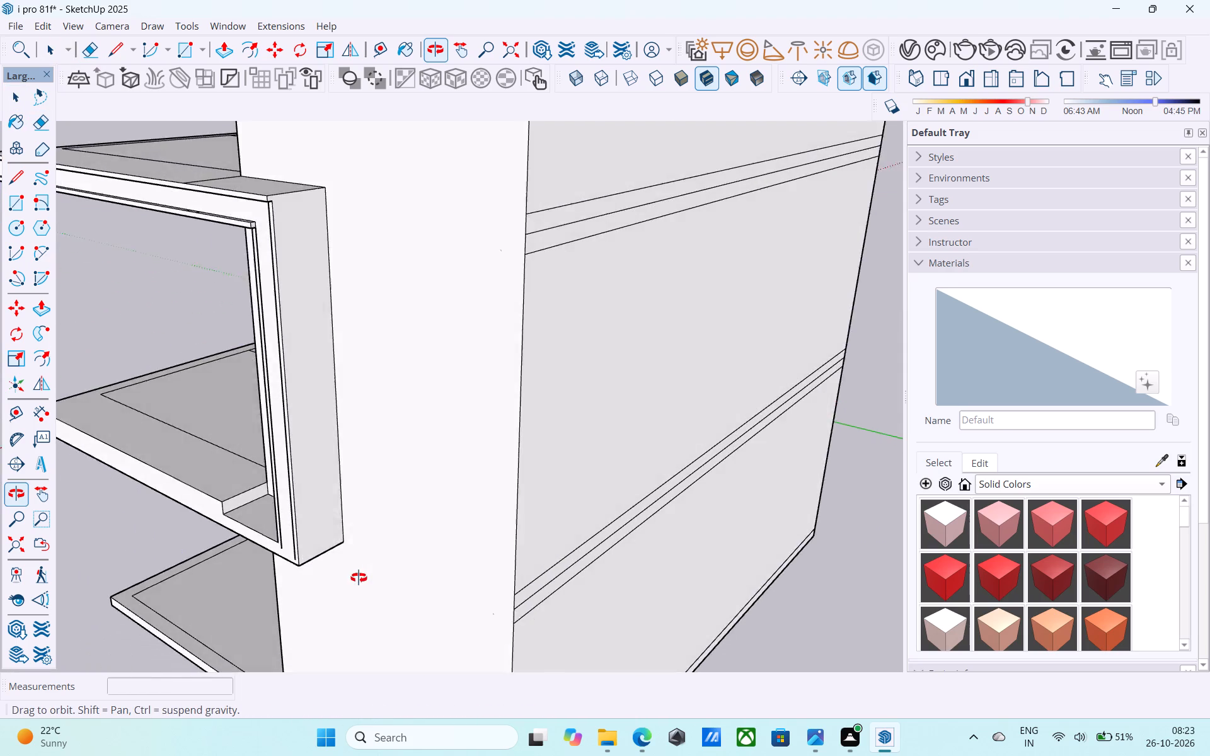
middle_drag(359, 578, 558, 534)
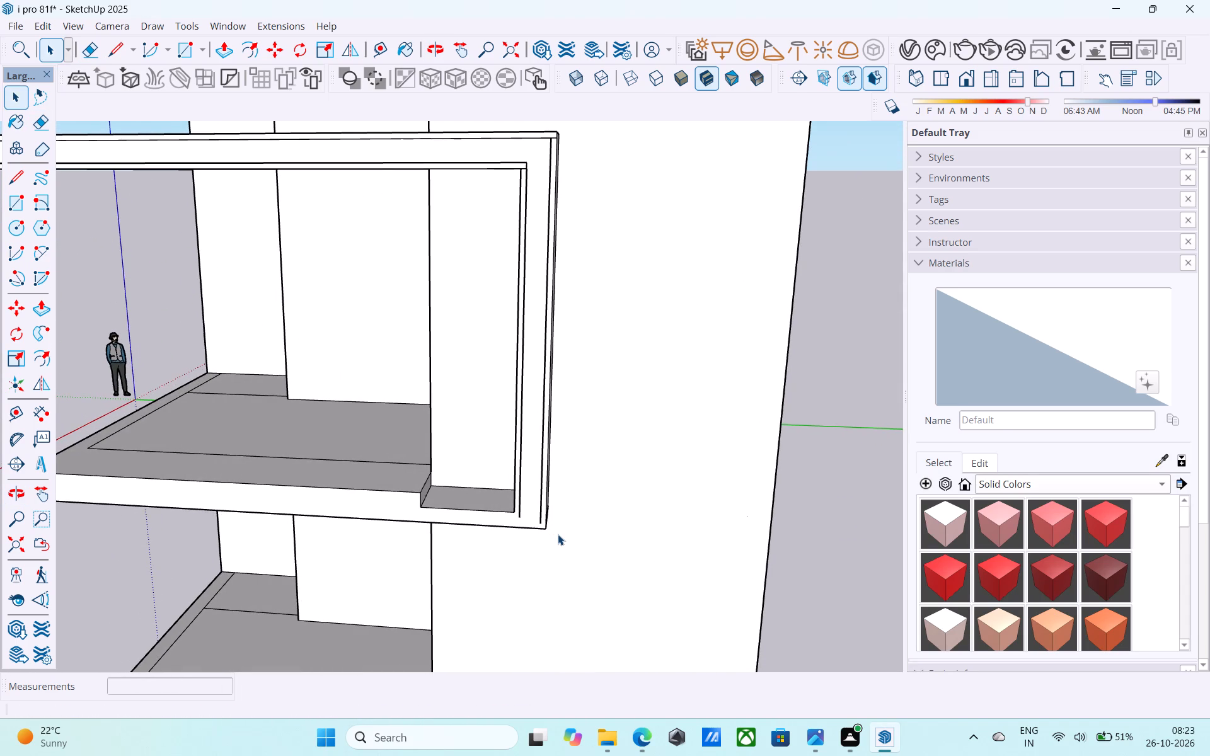
scroll(540, 510, up, 9)
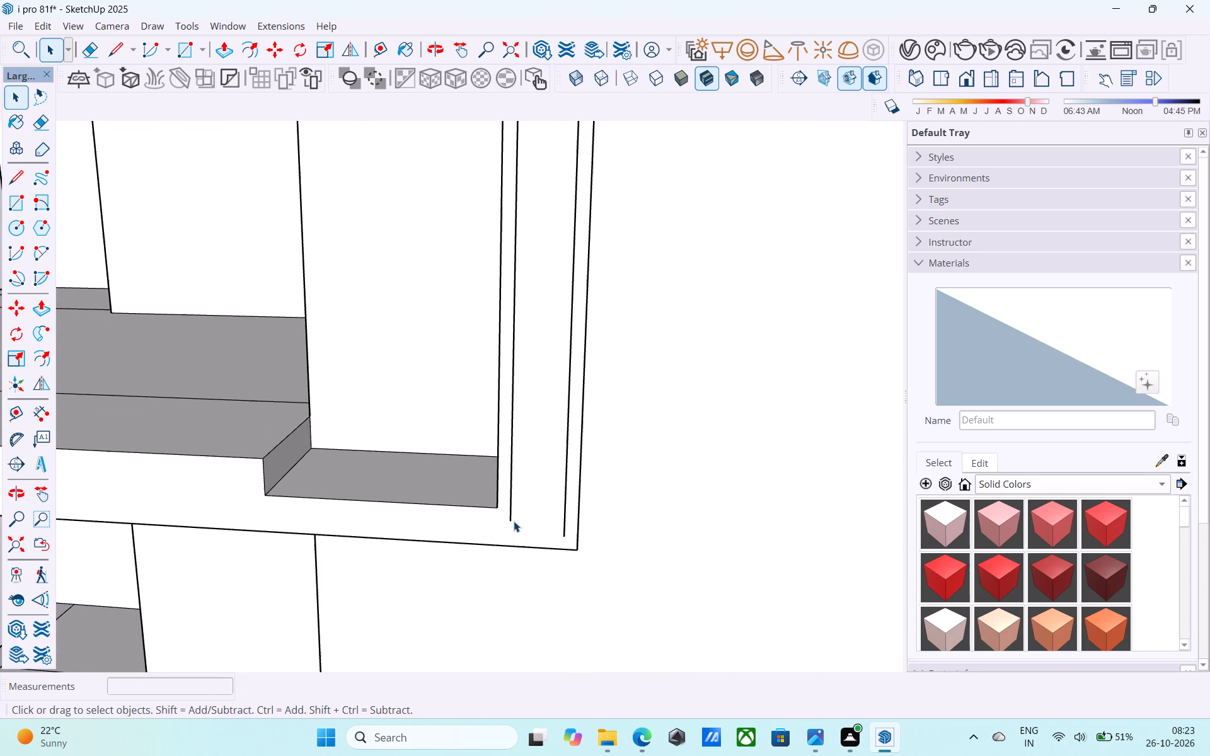
key(l)
scroll(514, 521, up, 3)
click(512, 521)
click(509, 558)
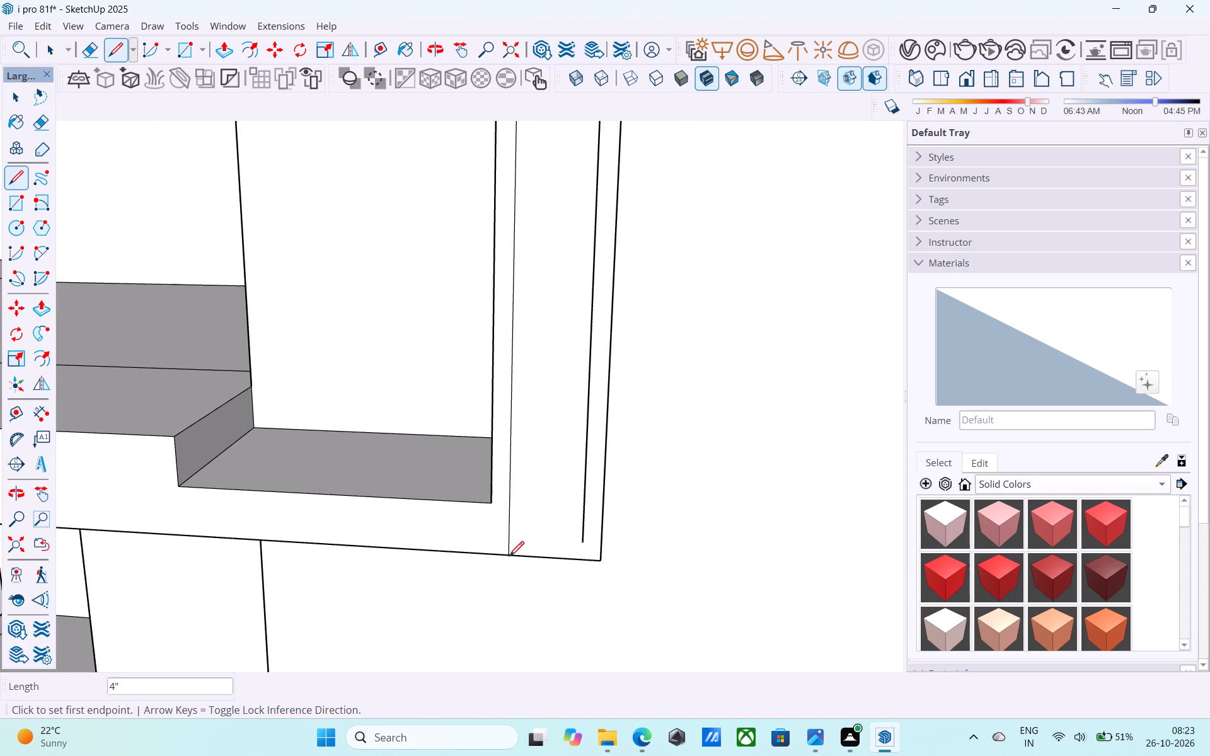
drag(582, 542, 579, 563)
click(577, 564)
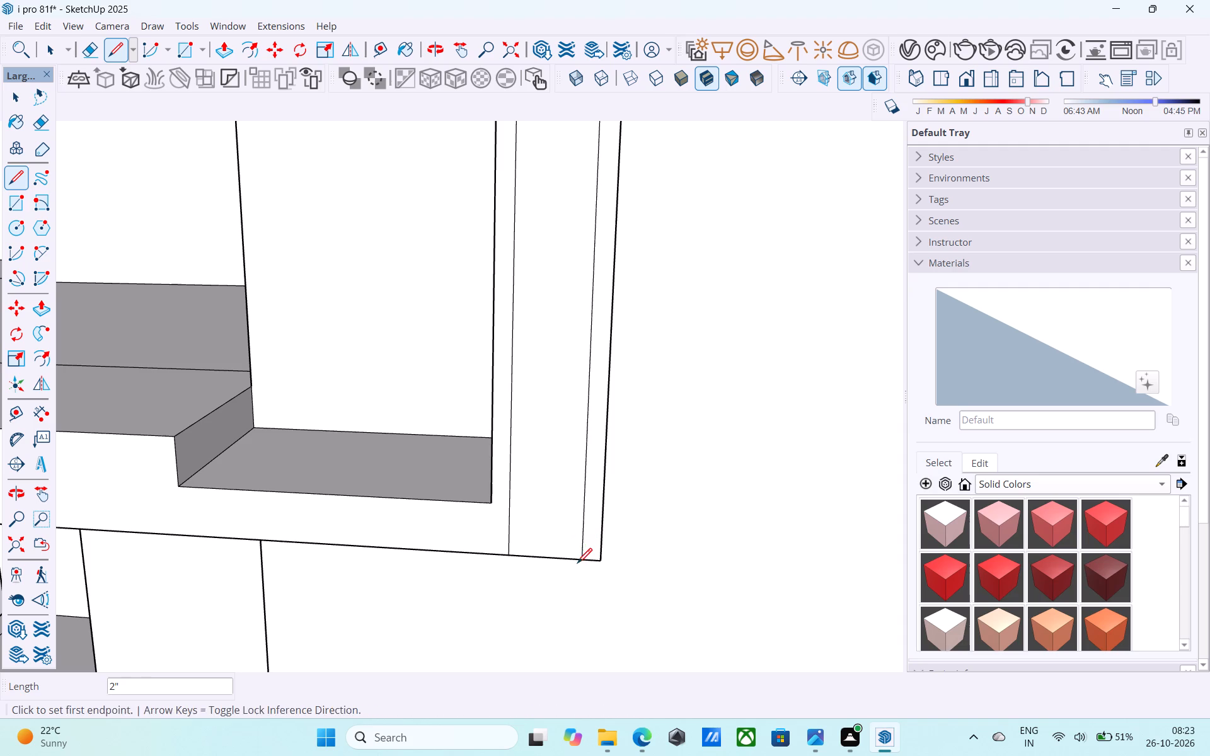
key(space)
Examine the frame's upper and lower corners and its upright from several angles.
scroll(577, 563, down, 20)
middle_drag(585, 508, 562, 464)
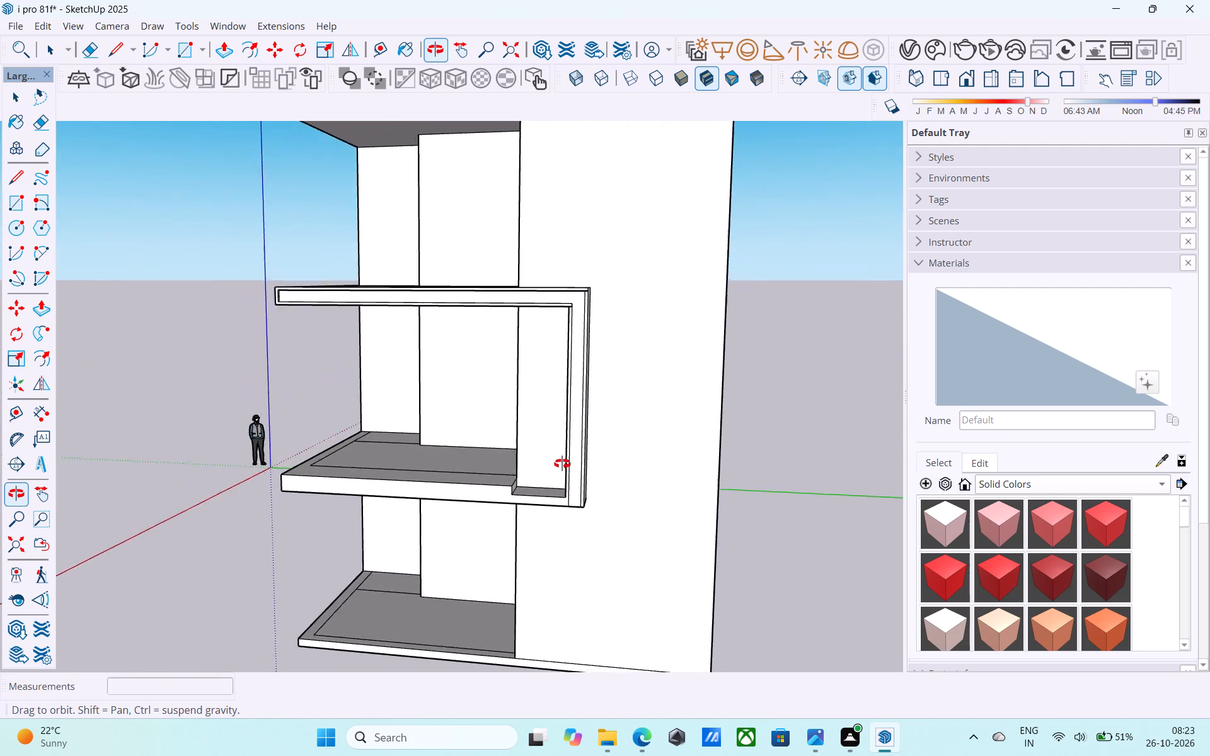
middle_drag(562, 464, 594, 266)
scroll(597, 198, up, 20)
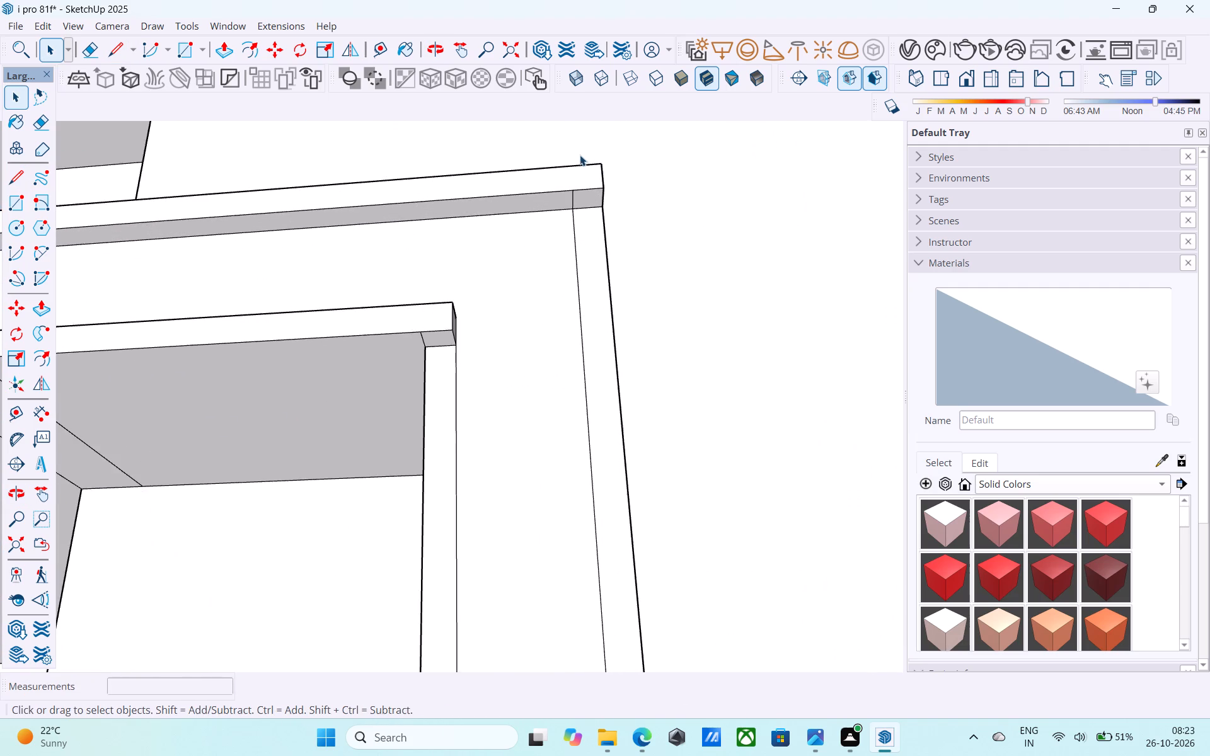
scroll(580, 155, down, 4)
middle_drag(580, 155, 585, 276)
scroll(585, 273, down, 14)
middle_drag(577, 331, 568, 327)
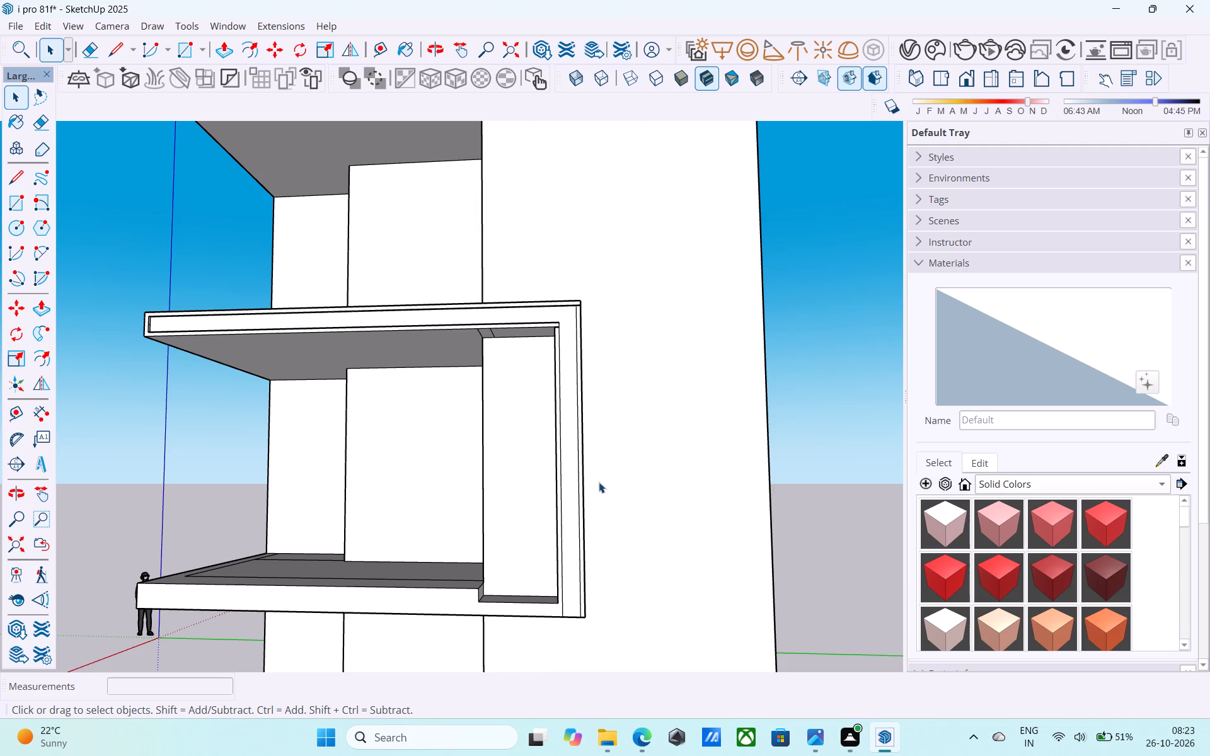
scroll(583, 585, up, 6)
scroll(570, 568, down, 2)
middle_drag(570, 568, 504, 586)
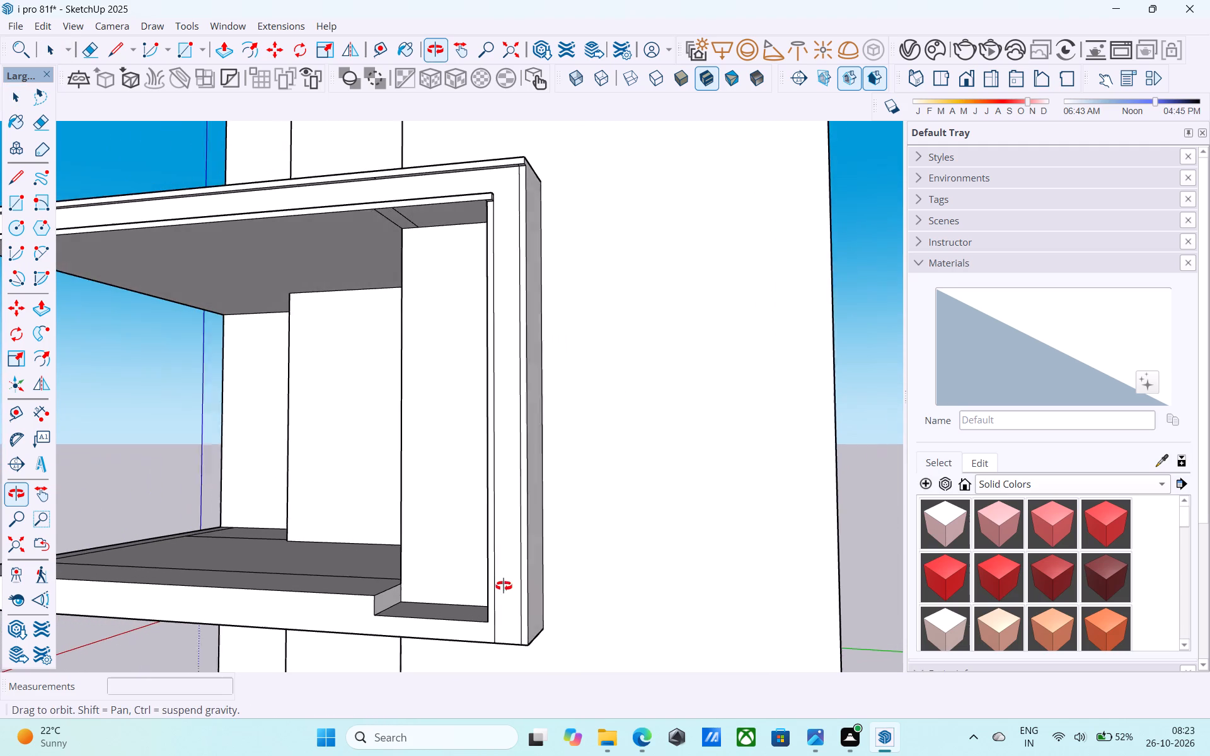
middle_drag(504, 586, 502, 586)
scroll(500, 632, up, 4)
scroll(500, 633, down, 4)
middle_drag(500, 633, 522, 660)
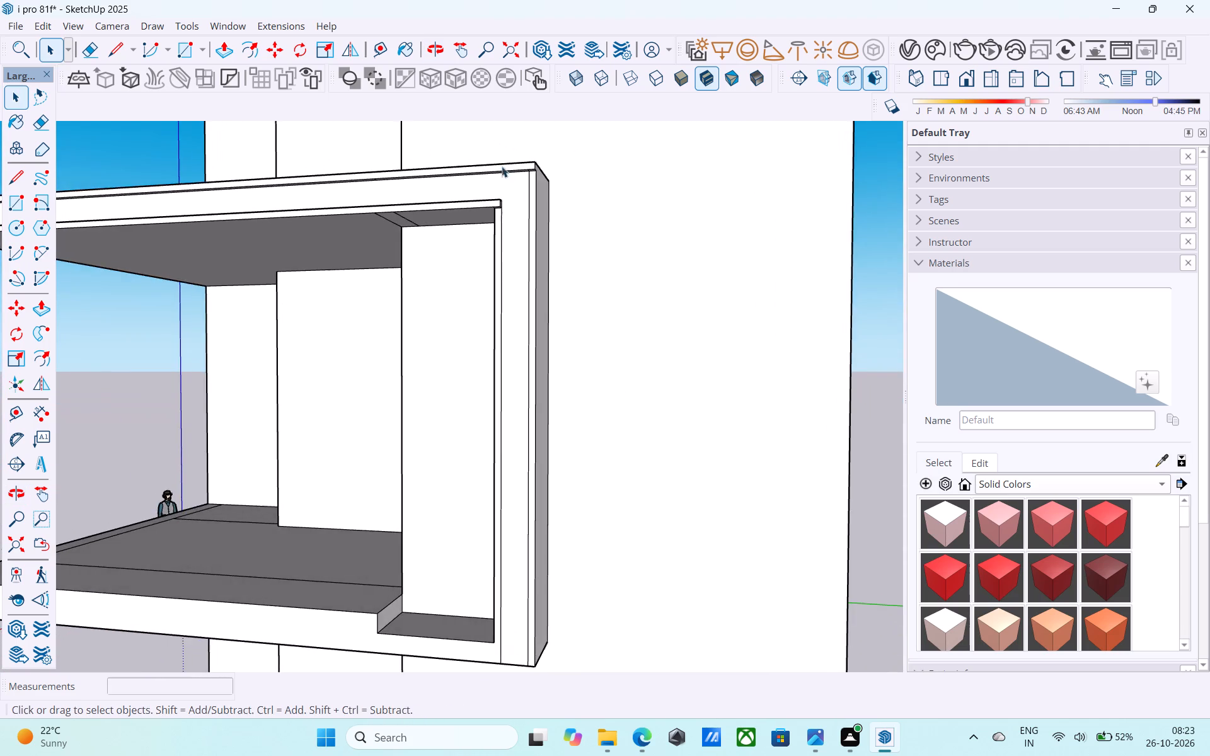
scroll(466, 215, up, 14)
scroll(526, 181, down, 6)
middle_drag(533, 209, 591, 103)
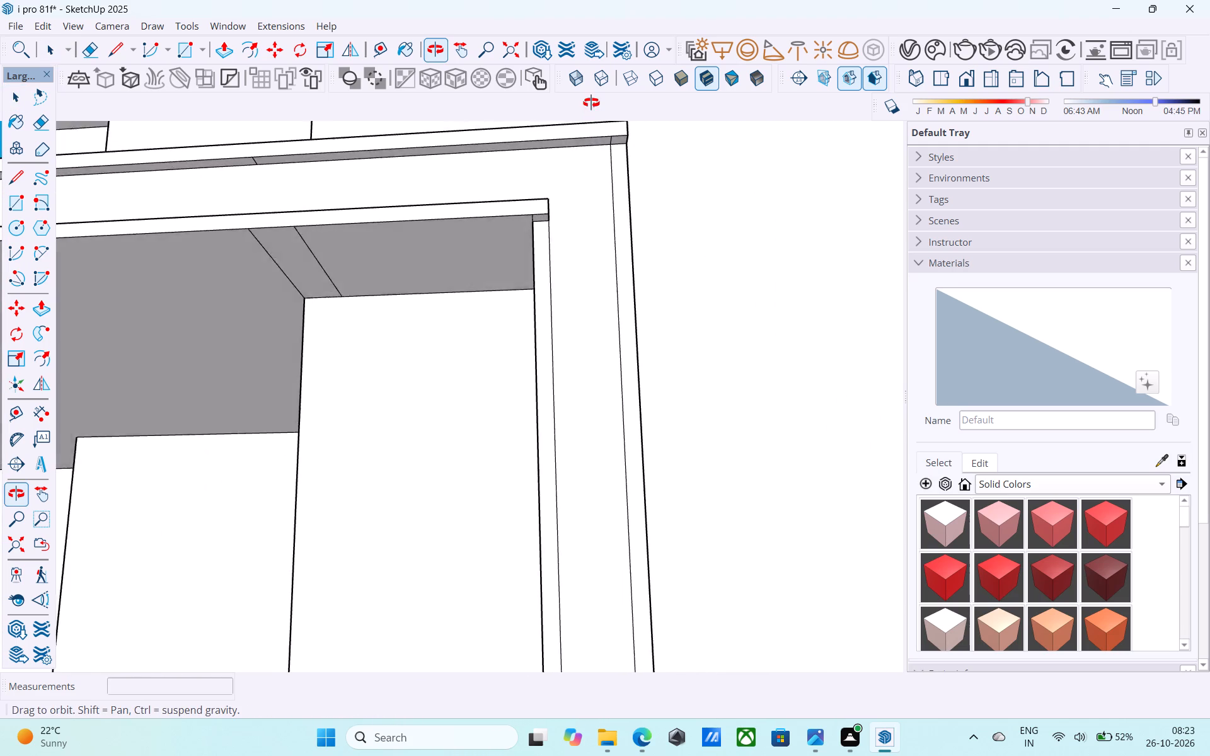
middle_drag(591, 103, 596, 149)
Copy the short bottom edge between the upright's border lines 11' 10" up to the frame's top border, dividing the distance into 20 equal spaces.
scroll(592, 144, down, 16)
scroll(563, 398, up, 3)
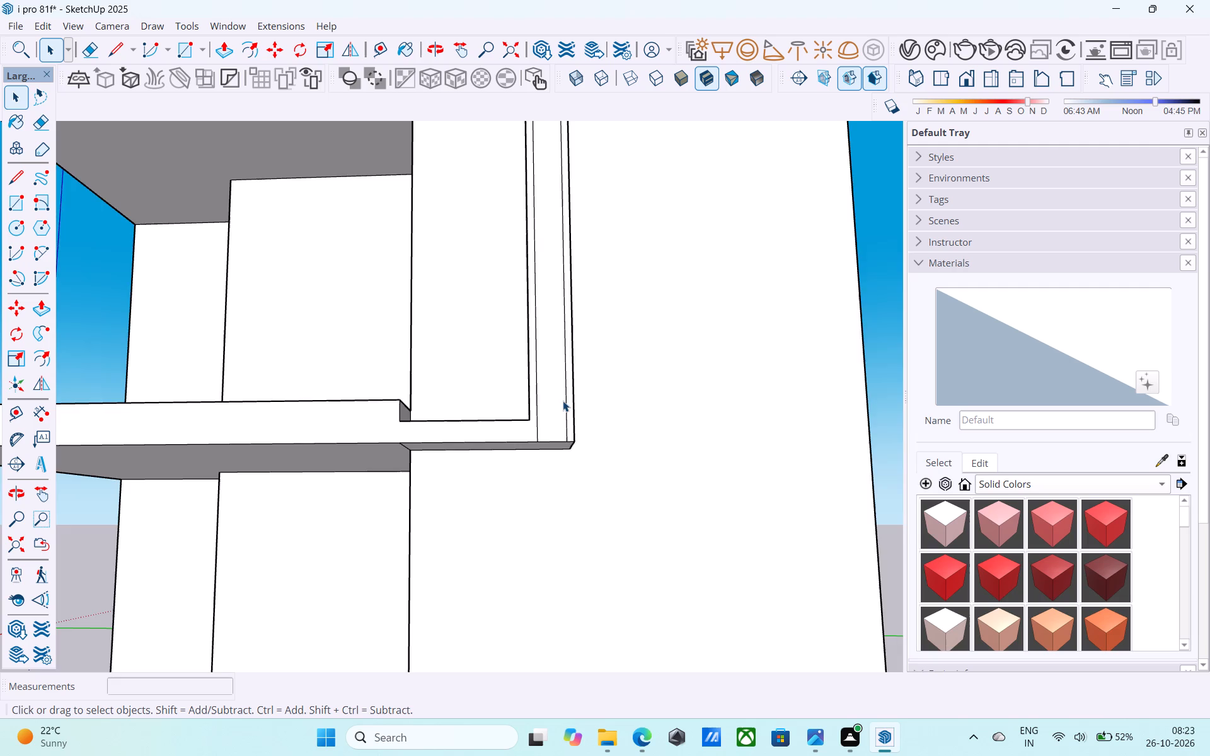
scroll(563, 401, up, 11)
click(541, 452)
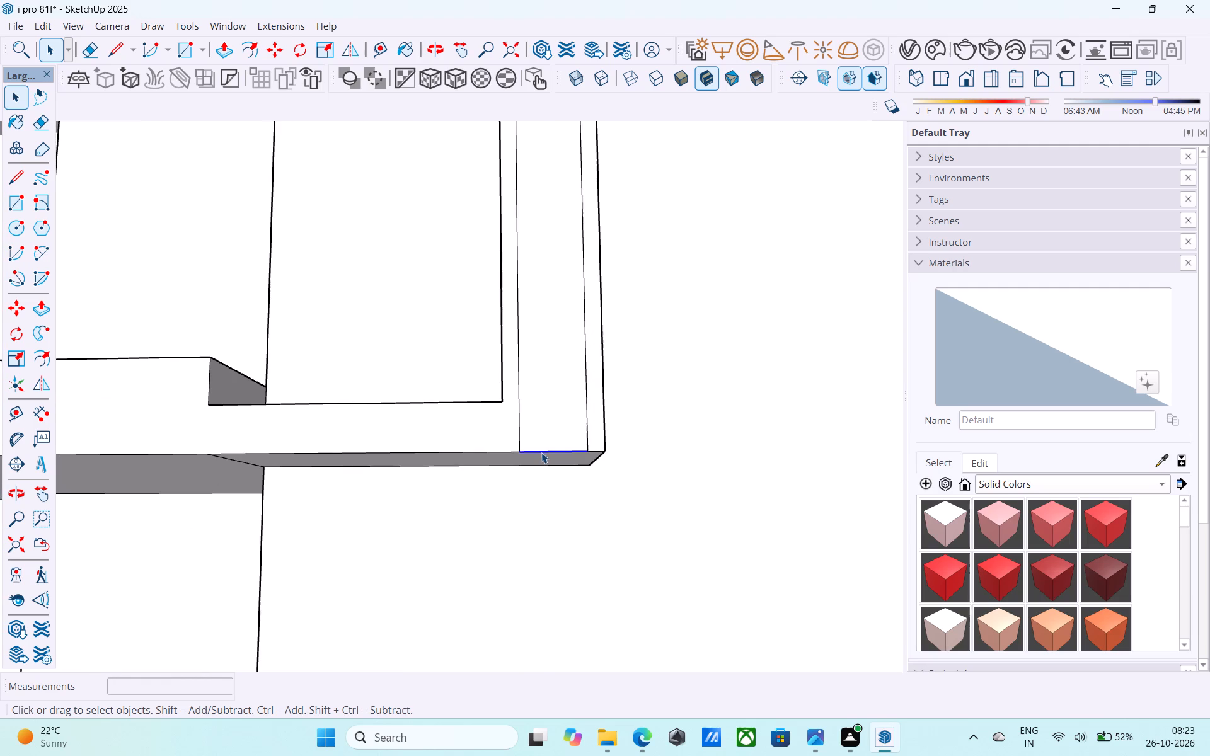
key(m)
click(520, 452)
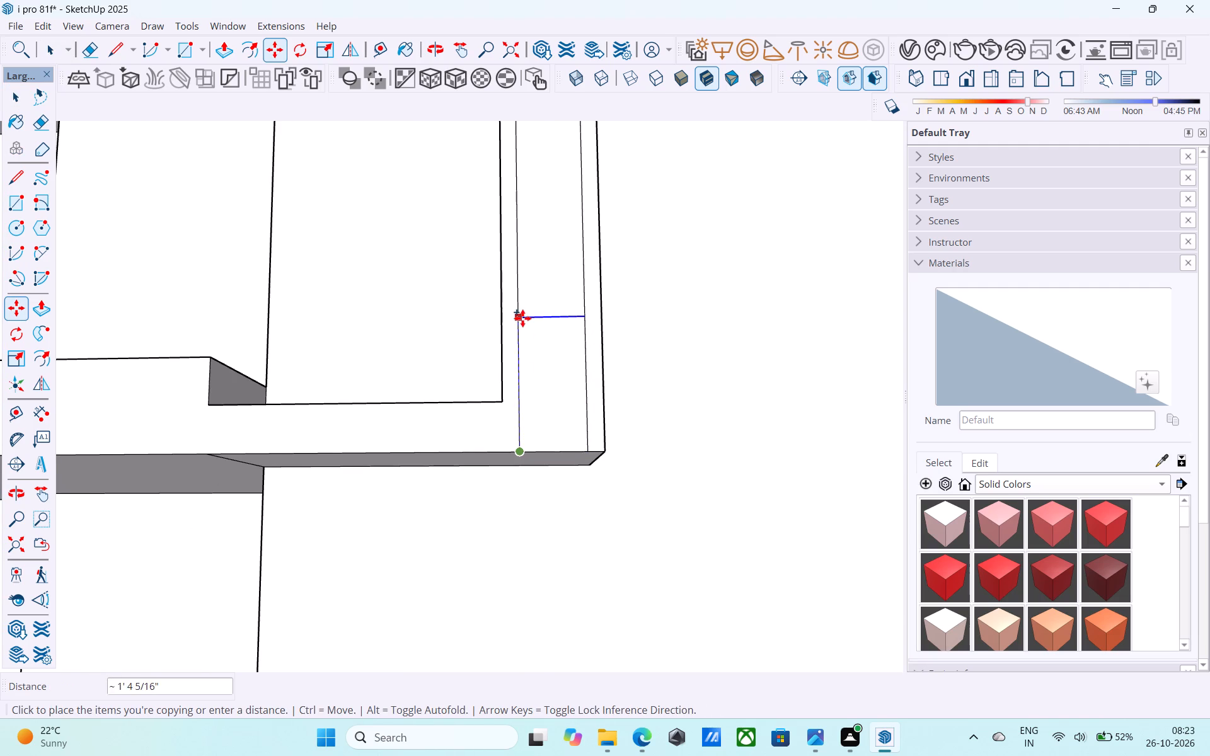
scroll(522, 318, down, 7)
shift+middle_drag(522, 318, 525, 536)
scroll(531, 318, down, 6)
middle_drag(532, 314, 531, 474)
scroll(520, 348, up, 5)
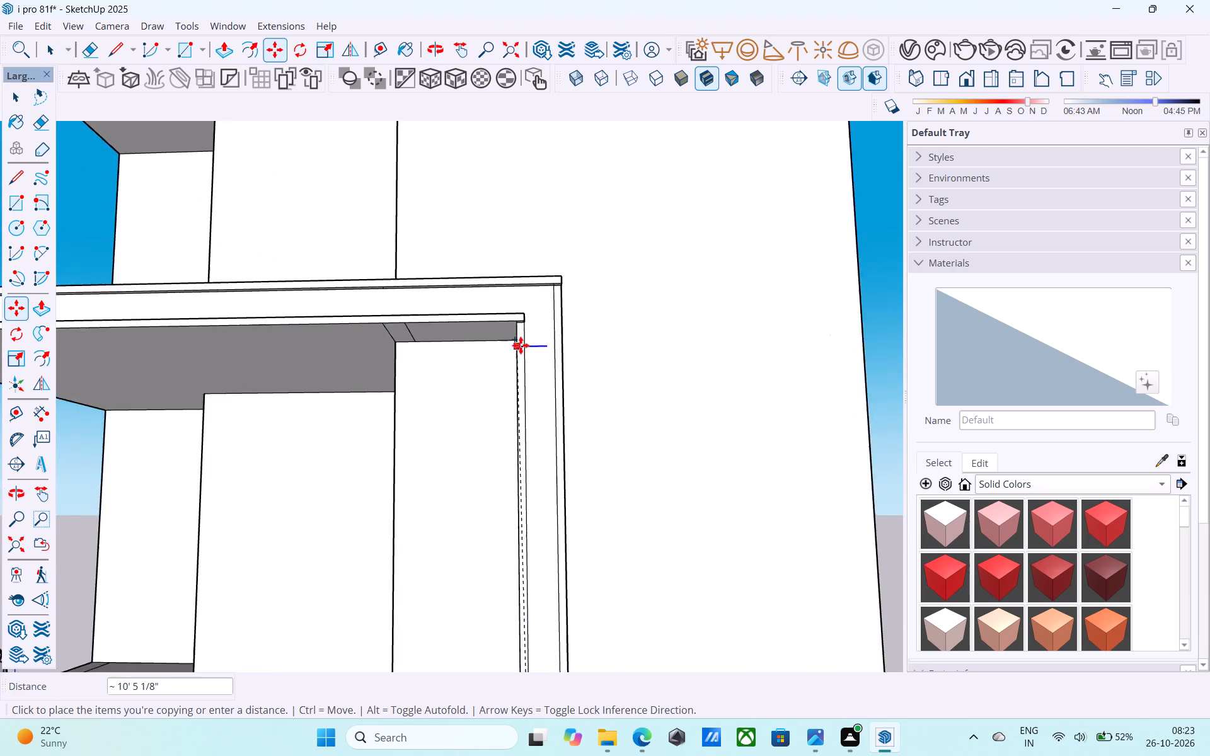
scroll(521, 345, up, 14)
scroll(546, 197, down, 3)
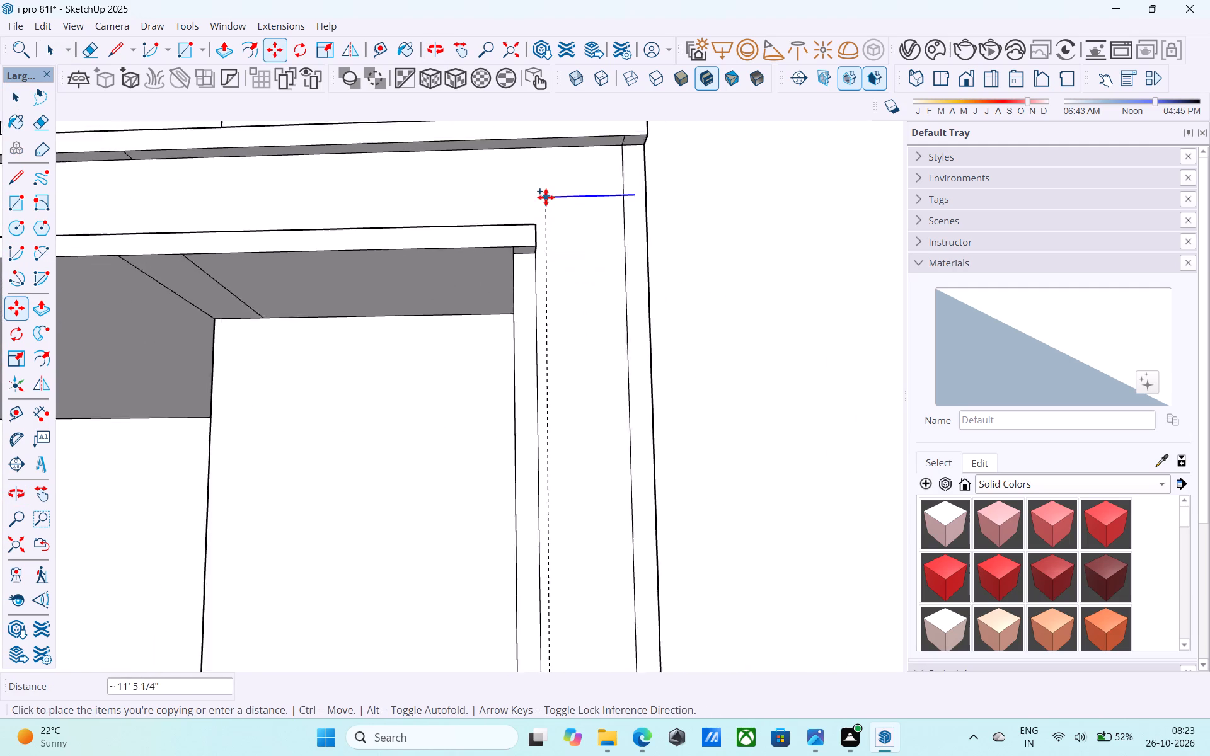
scroll(546, 197, down, 3)
middle_click(545, 203)
middle_drag(545, 203, 534, 331)
scroll(471, 369, up, 5)
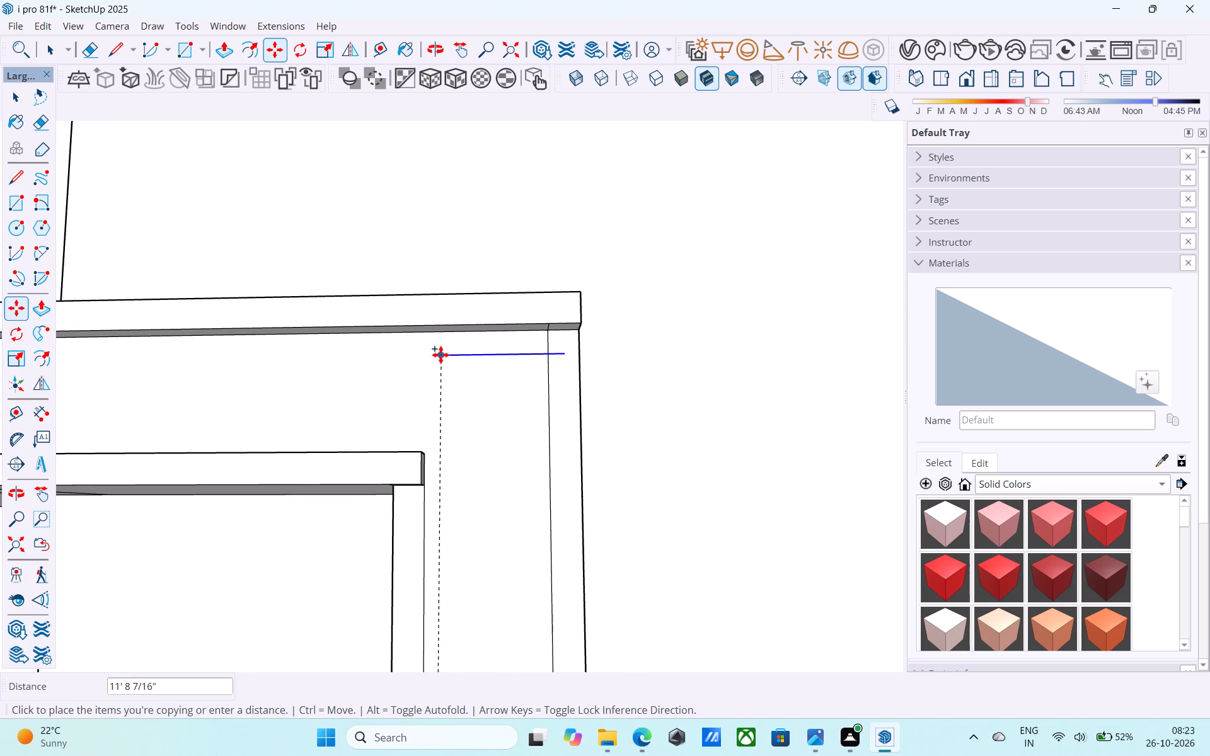
click(429, 333)
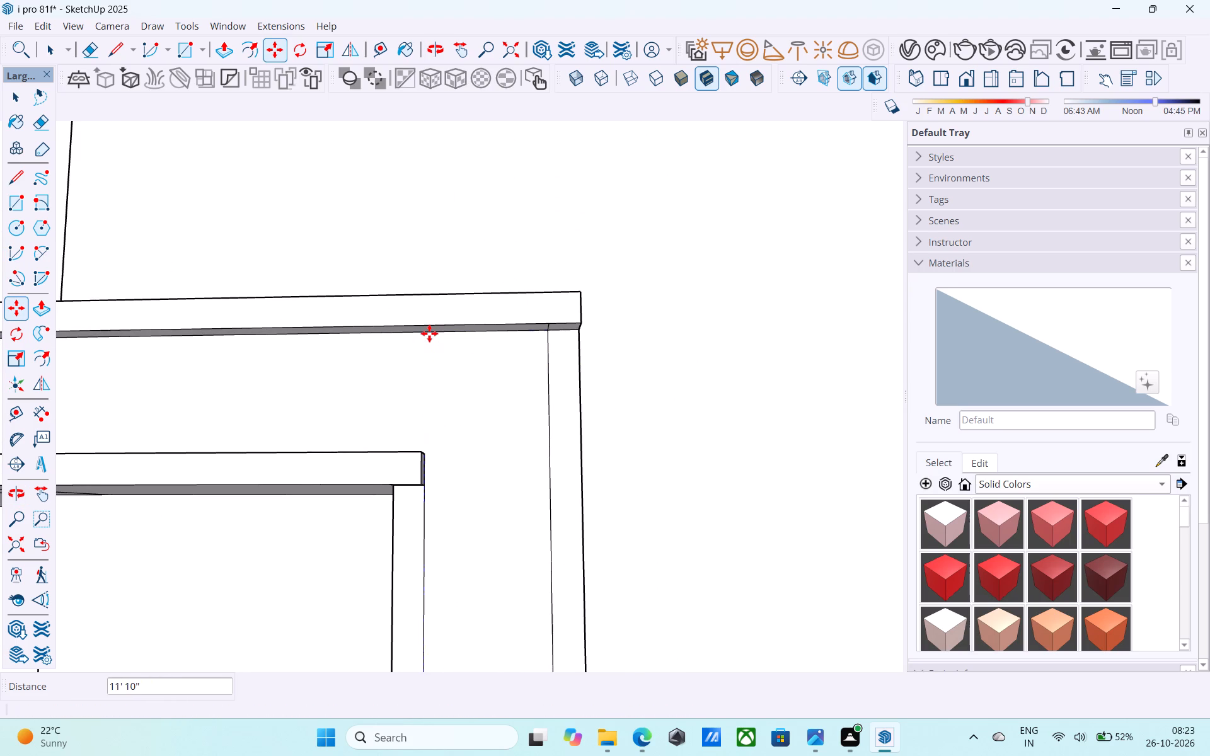
key(slash)
text(20)
key(Return)
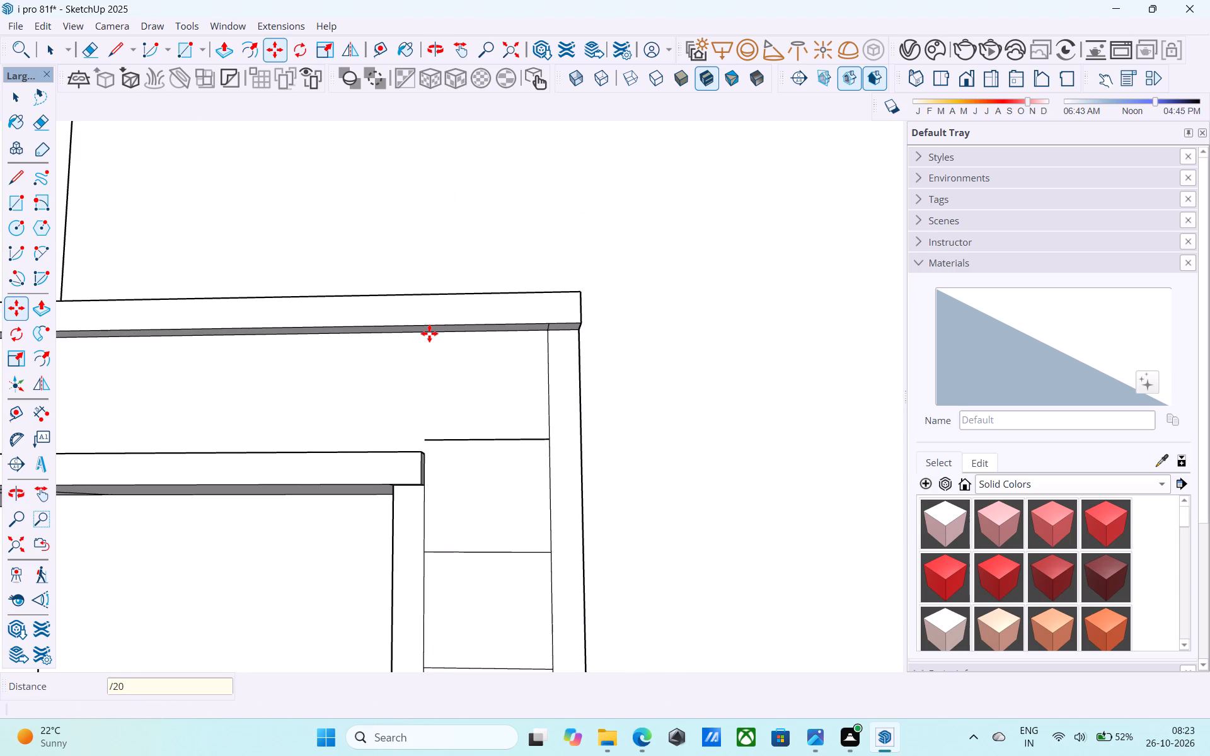
Draw a vertical line from the upright's inner border at the top band's corner up to the top border, closing the divided strip.
scroll(429, 333, down, 13)
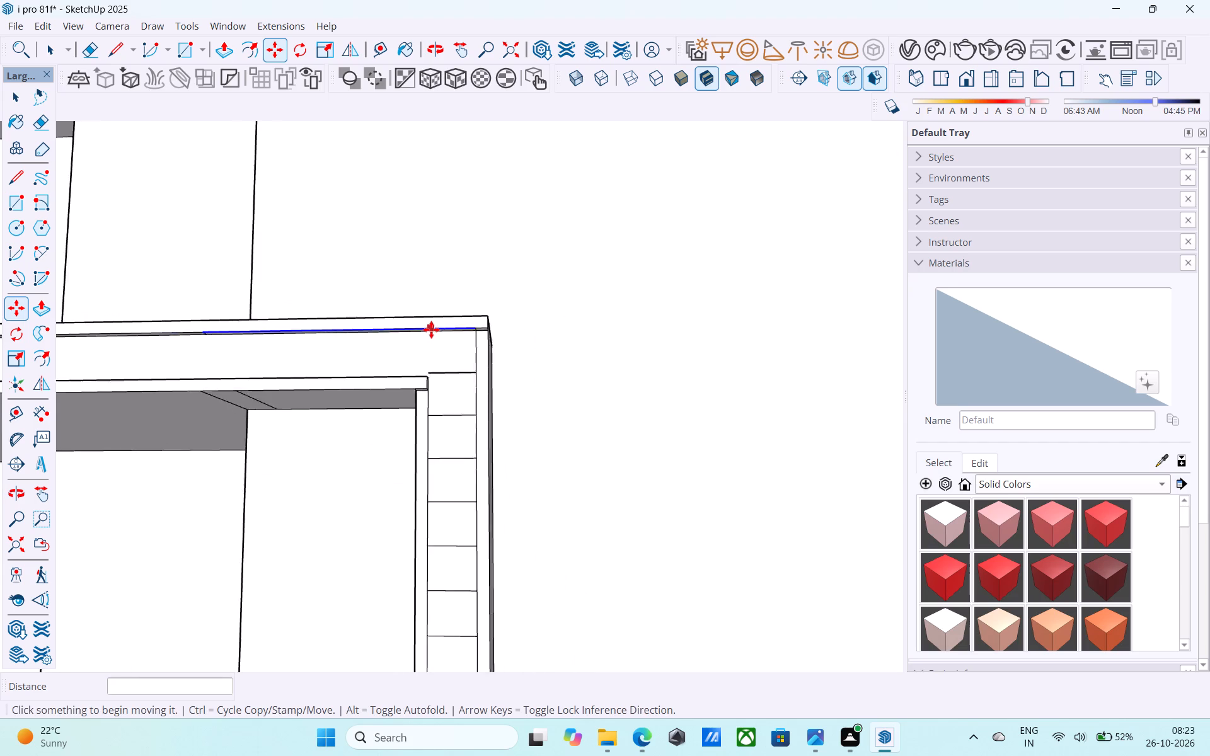
scroll(431, 329, down, 7)
scroll(432, 329, up, 1)
scroll(432, 329, down, 12)
middle_drag(430, 329, 423, 375)
middle_click(423, 377)
scroll(424, 375, up, 10)
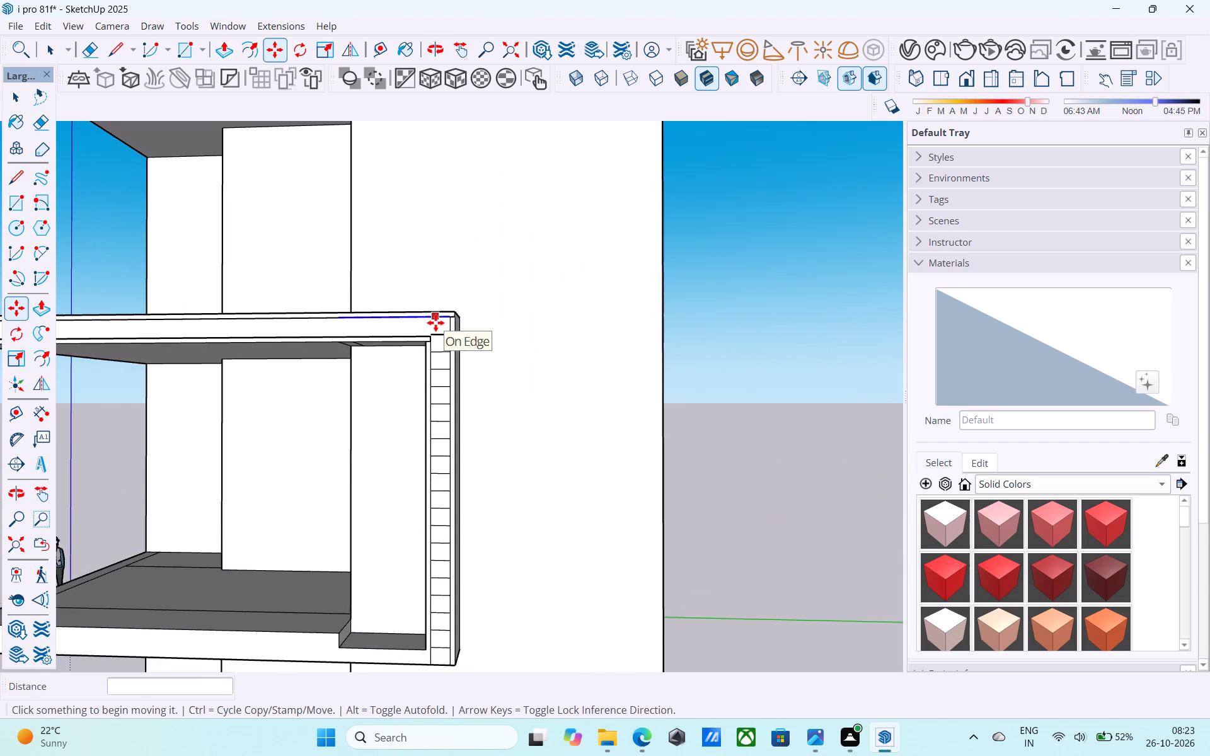
middle_drag(435, 323, 436, 330)
scroll(425, 333, up, 5)
key(l)
scroll(434, 359, up, 8)
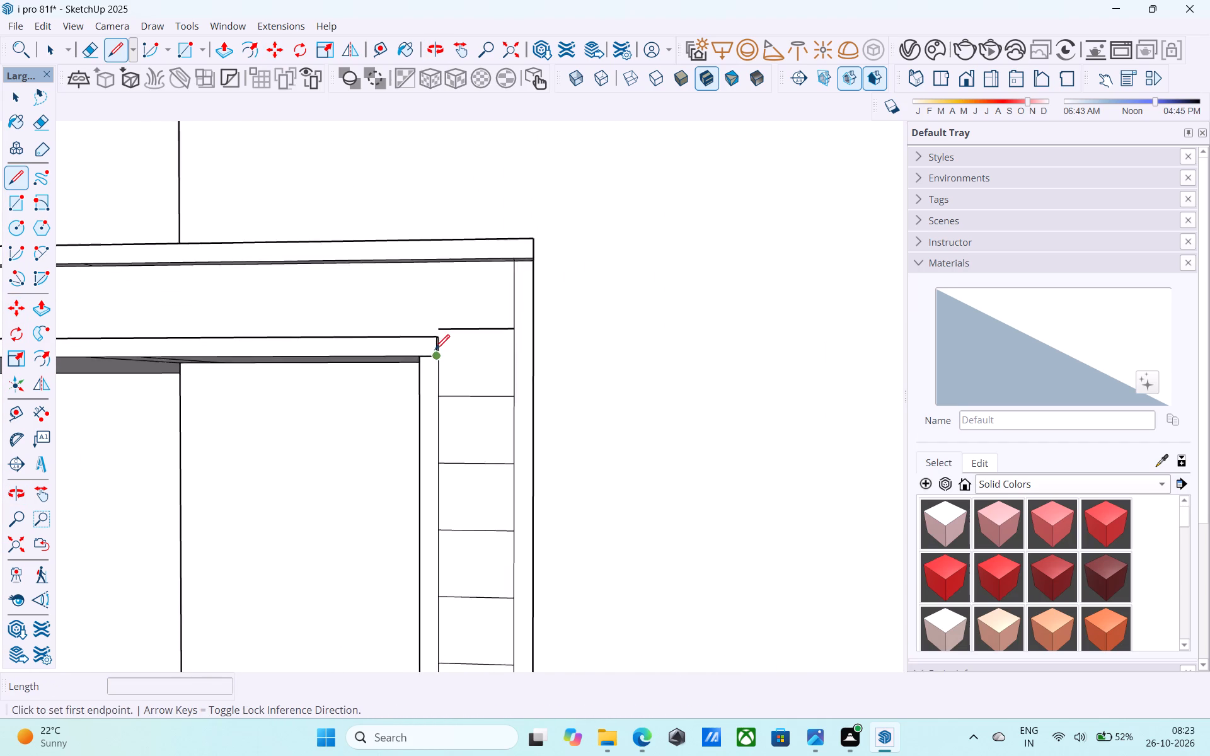
scroll(435, 351, up, 9)
click(446, 324)
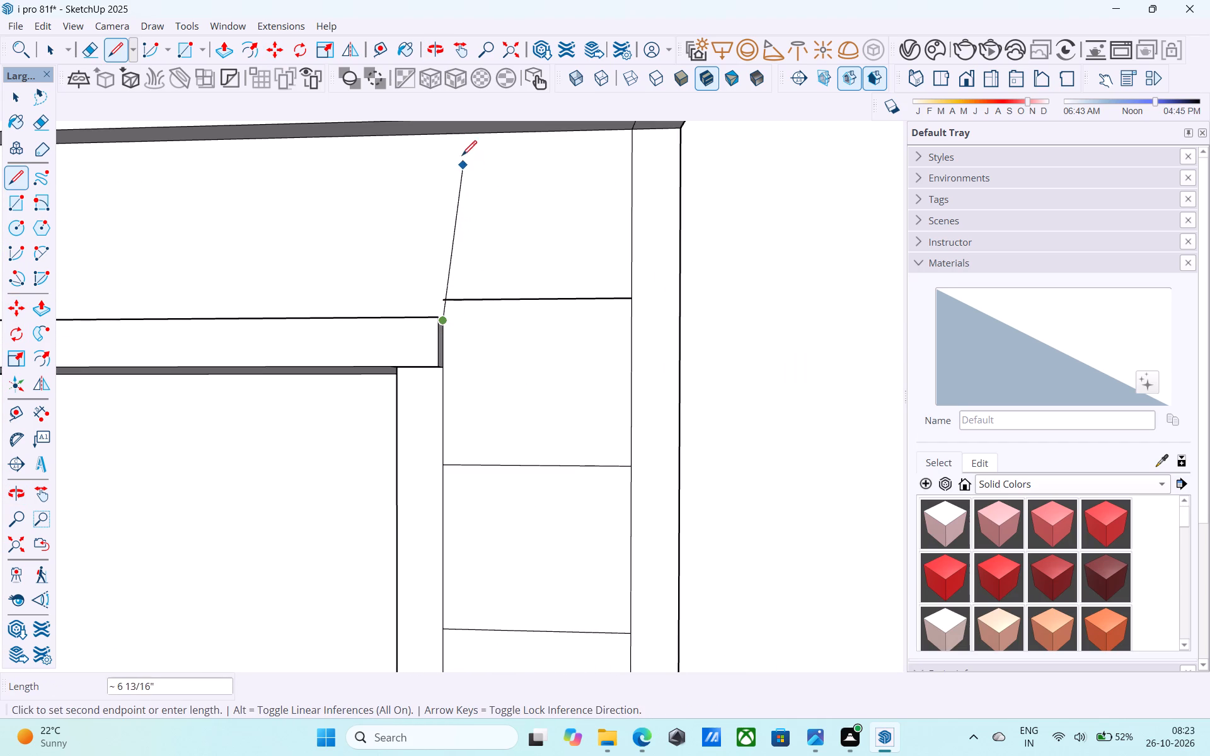
click(446, 137)
scroll(446, 138, down, 11)
key(space)
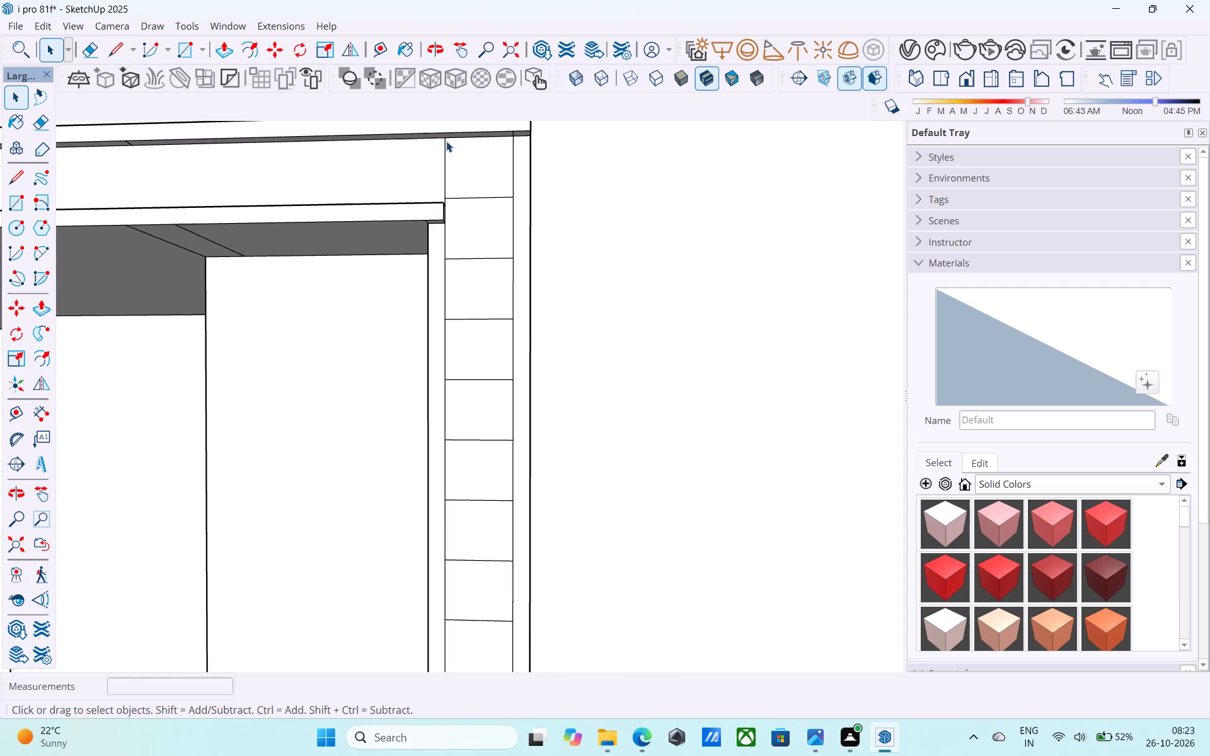
Push/Pull the roof slab's top face up by 6".
scroll(446, 141, down, 17)
shift+middle_drag(447, 149, 462, 238)
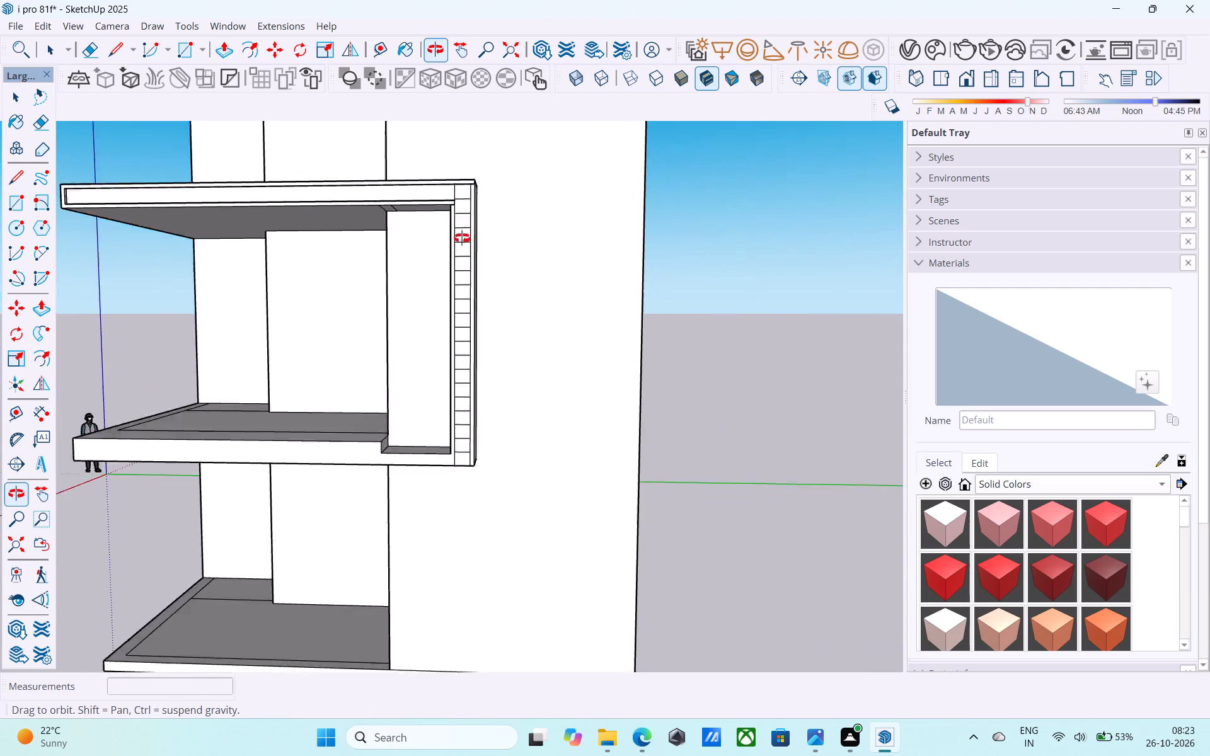
shift+middle_drag(462, 238, 466, 256)
scroll(466, 253, down, 4)
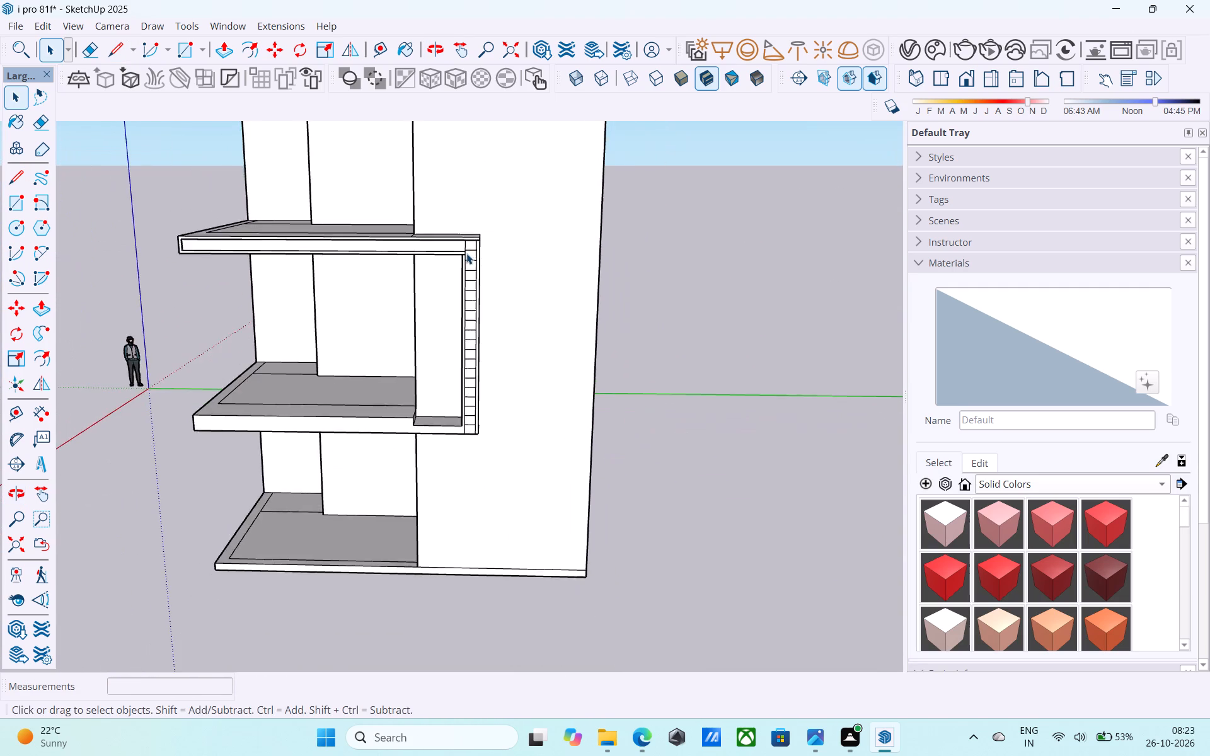
shift+middle_click(466, 253)
shift+middle_drag(461, 255, 371, 254)
shift+scroll(415, 265, down, 1)
middle_drag(459, 292, 484, 357)
middle_drag(441, 273, 463, 319)
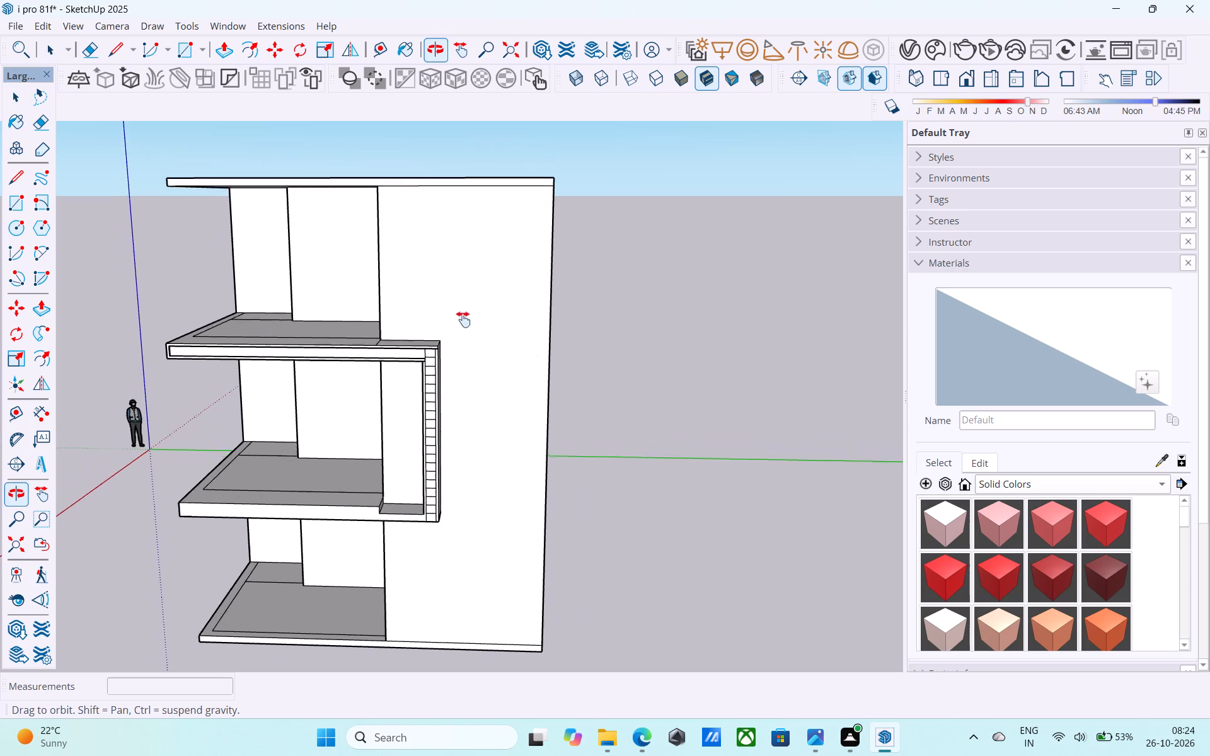
middle_drag(463, 319, 467, 411)
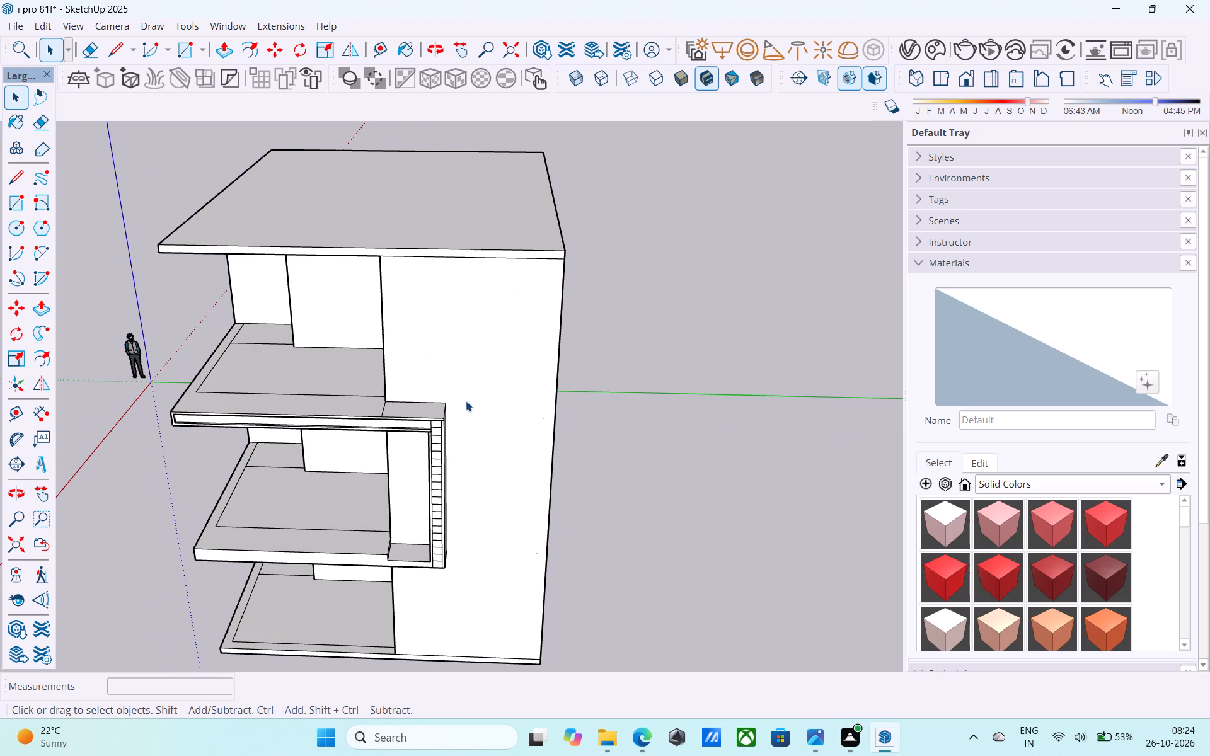
click(425, 217)
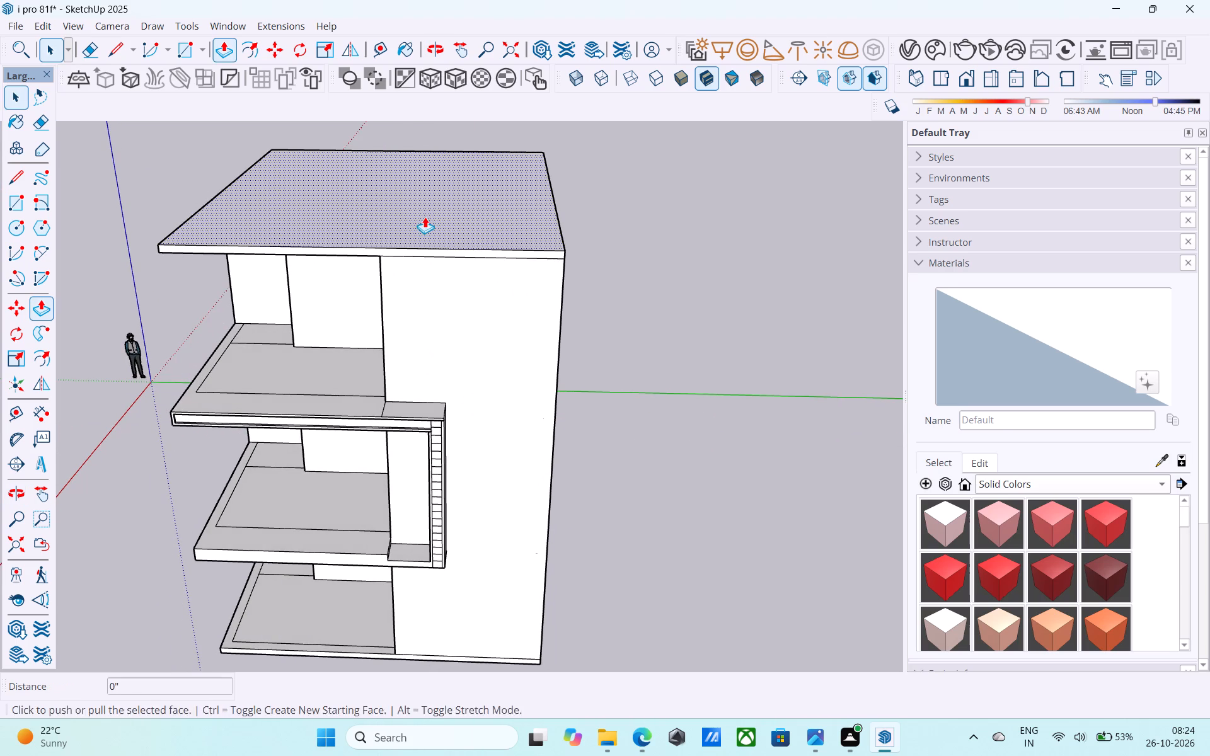
key(p)
click(425, 217)
text(6")
key(Return)
key(space)
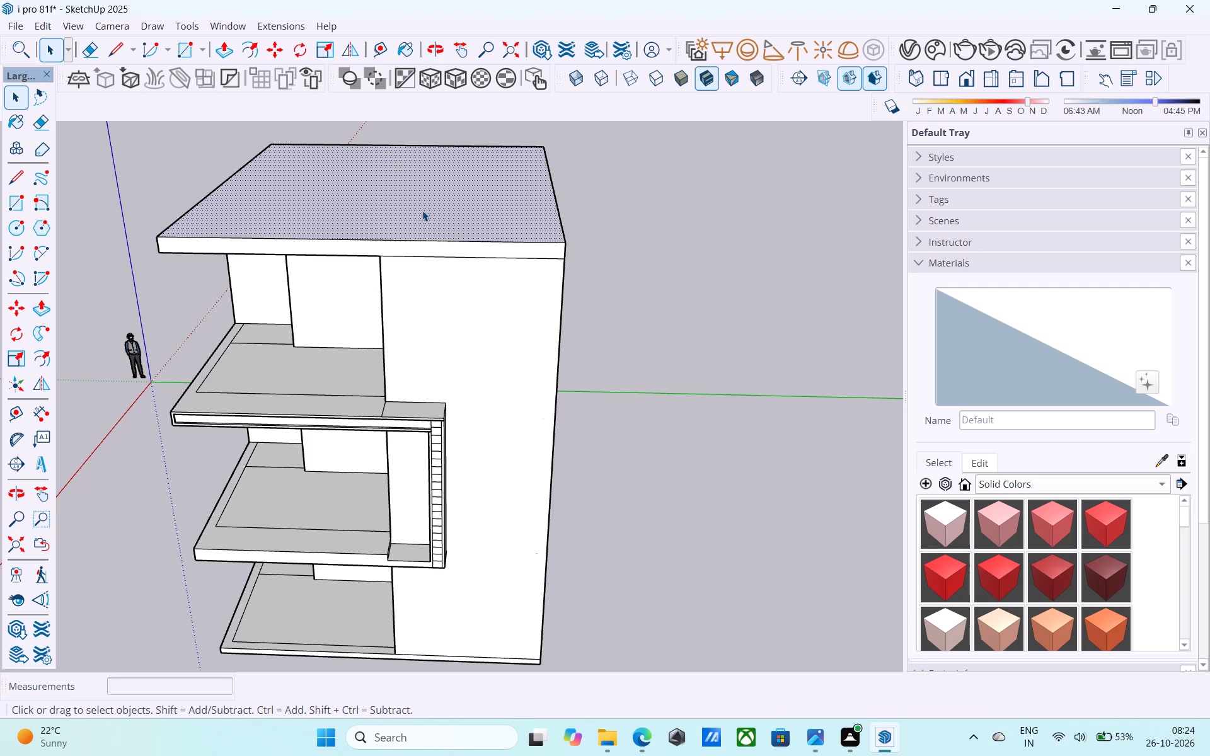
Examine the thickened roof slab's edges, the upper recesses and the front frame from several angles.
scroll(422, 210, down, 6)
shift+middle_drag(421, 211, 637, 240)
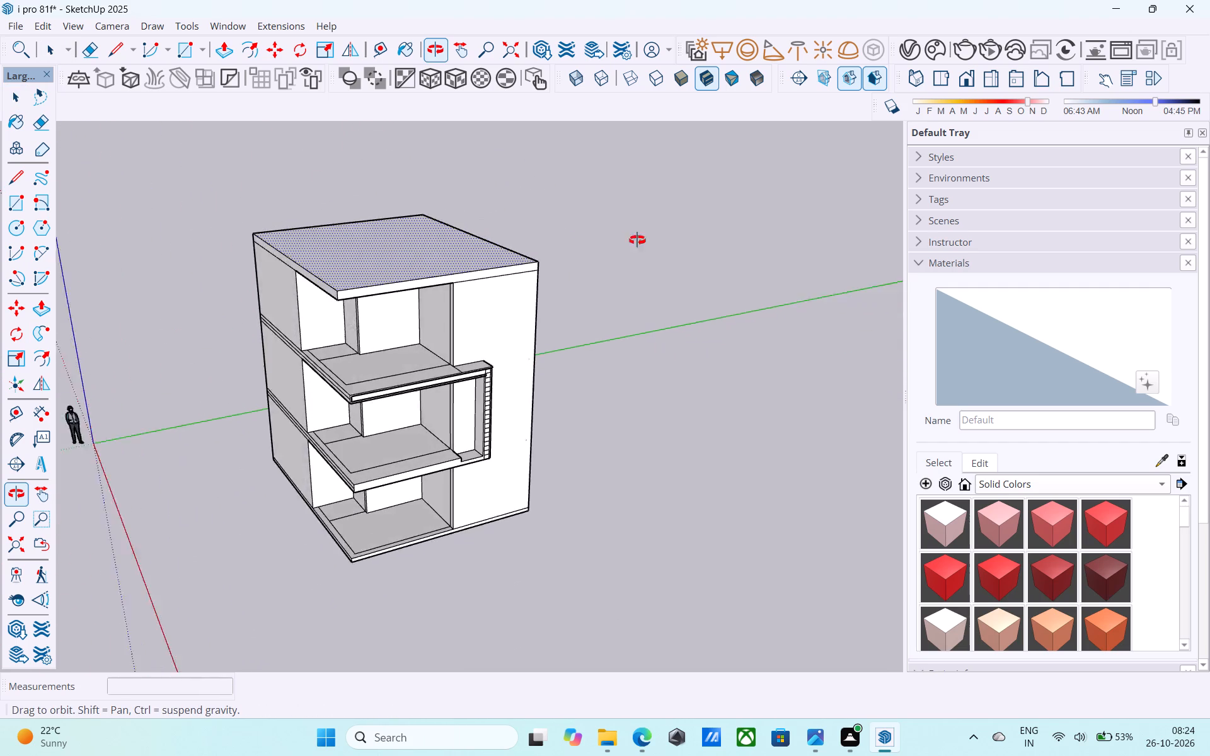
shift+middle_drag(637, 240, 680, 239)
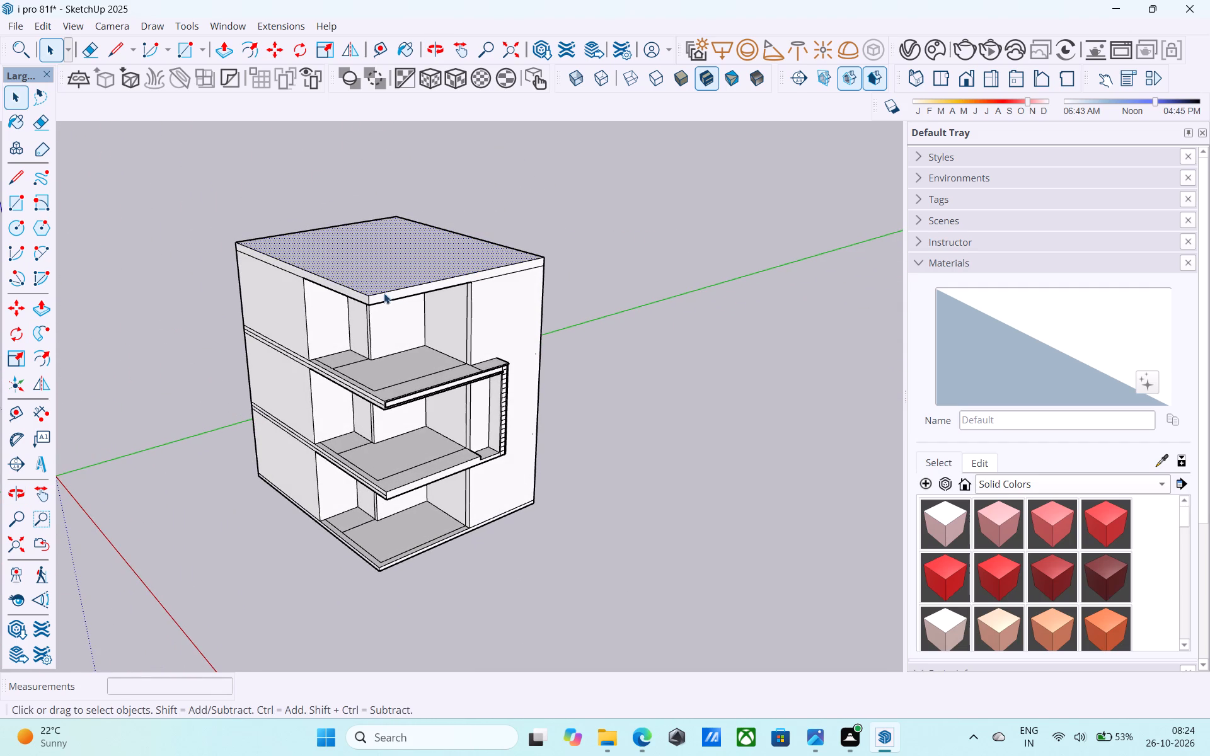
scroll(371, 293, up, 5)
click(332, 292)
scroll(331, 291, up, 4)
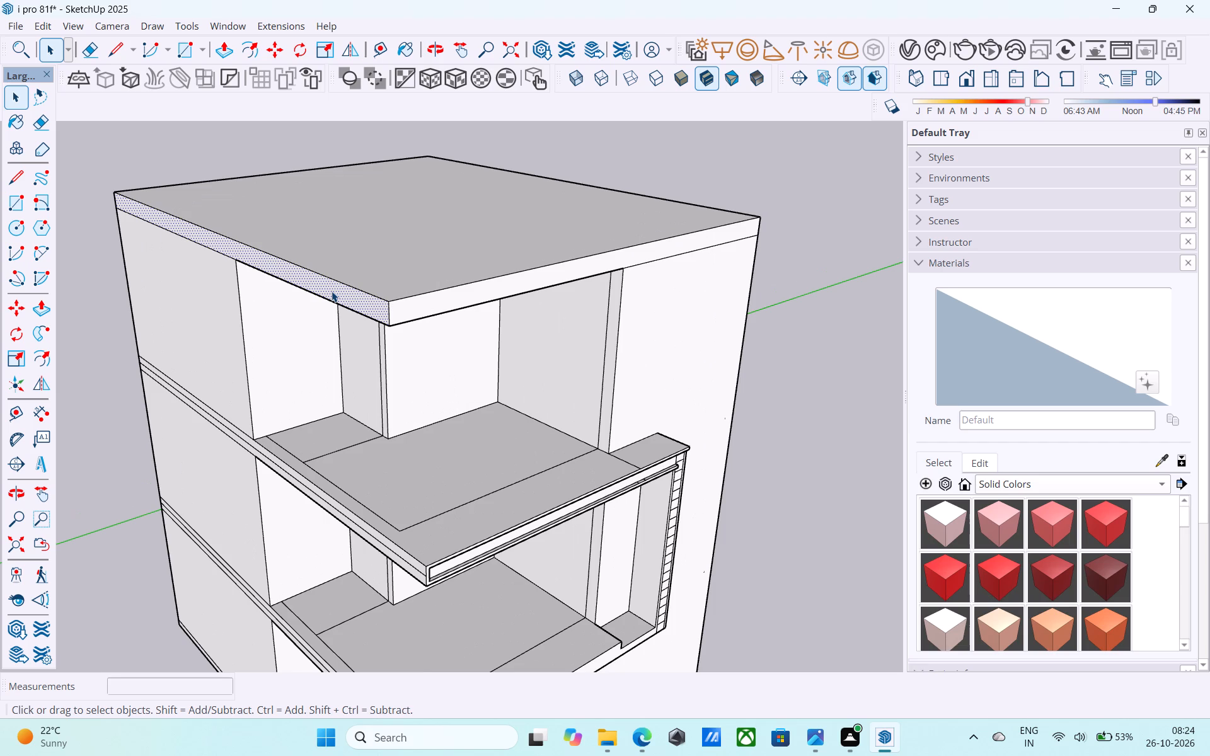
scroll(331, 291, down, 6)
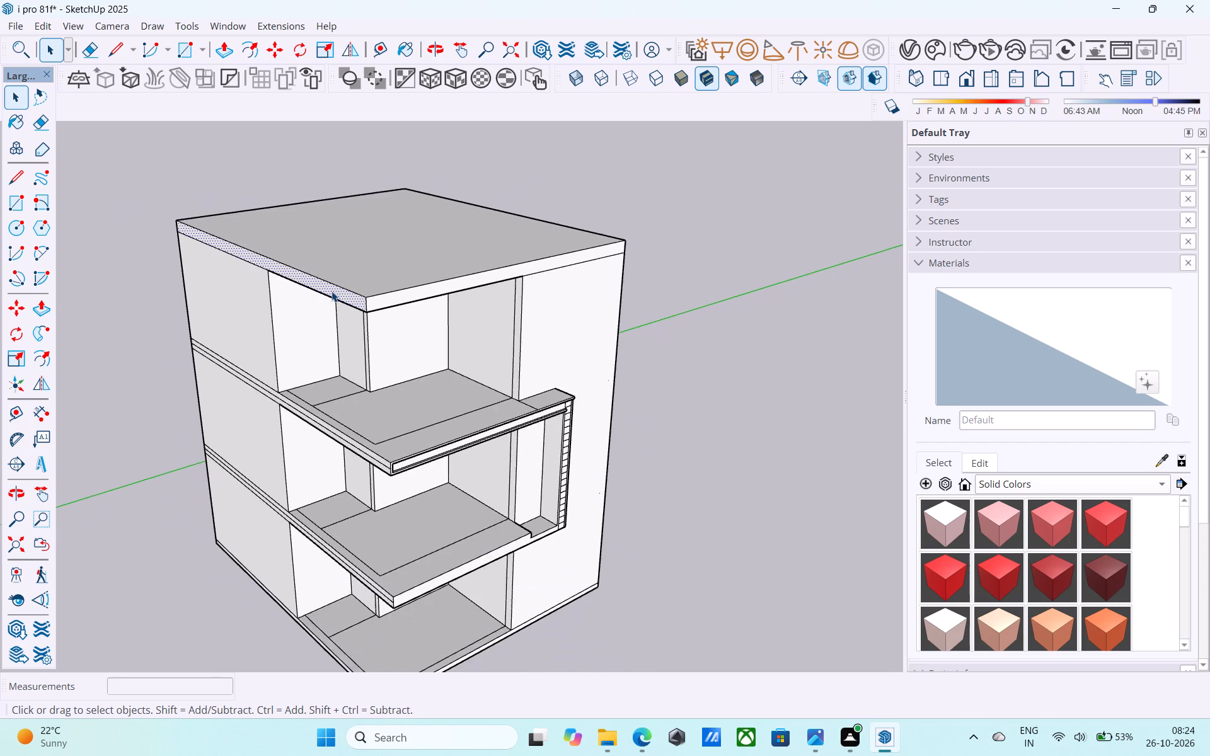
scroll(331, 291, down, 6)
shift+scroll(336, 287, down, 2)
shift+middle_drag(338, 295, 230, 275)
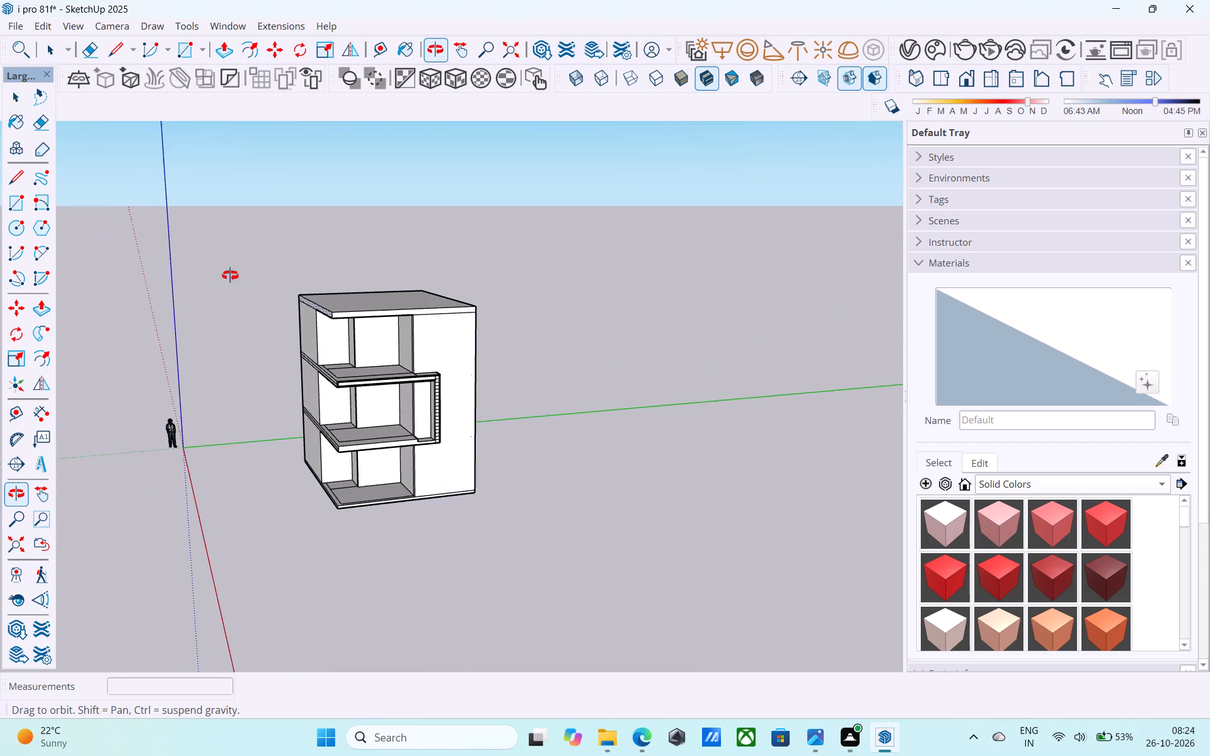
shift+middle_drag(230, 275, 231, 282)
middle_drag(380, 352, 347, 302)
scroll(379, 316, up, 10)
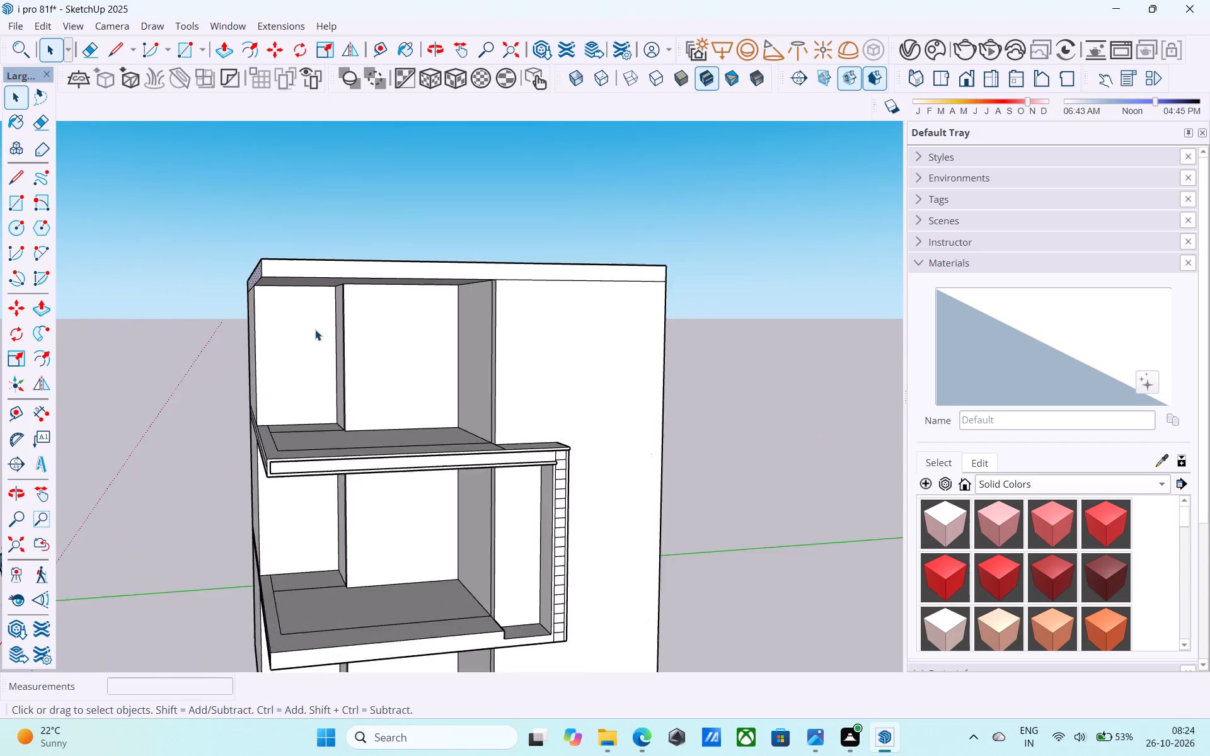
click(309, 333)
shift+middle_drag(326, 320, 414, 307)
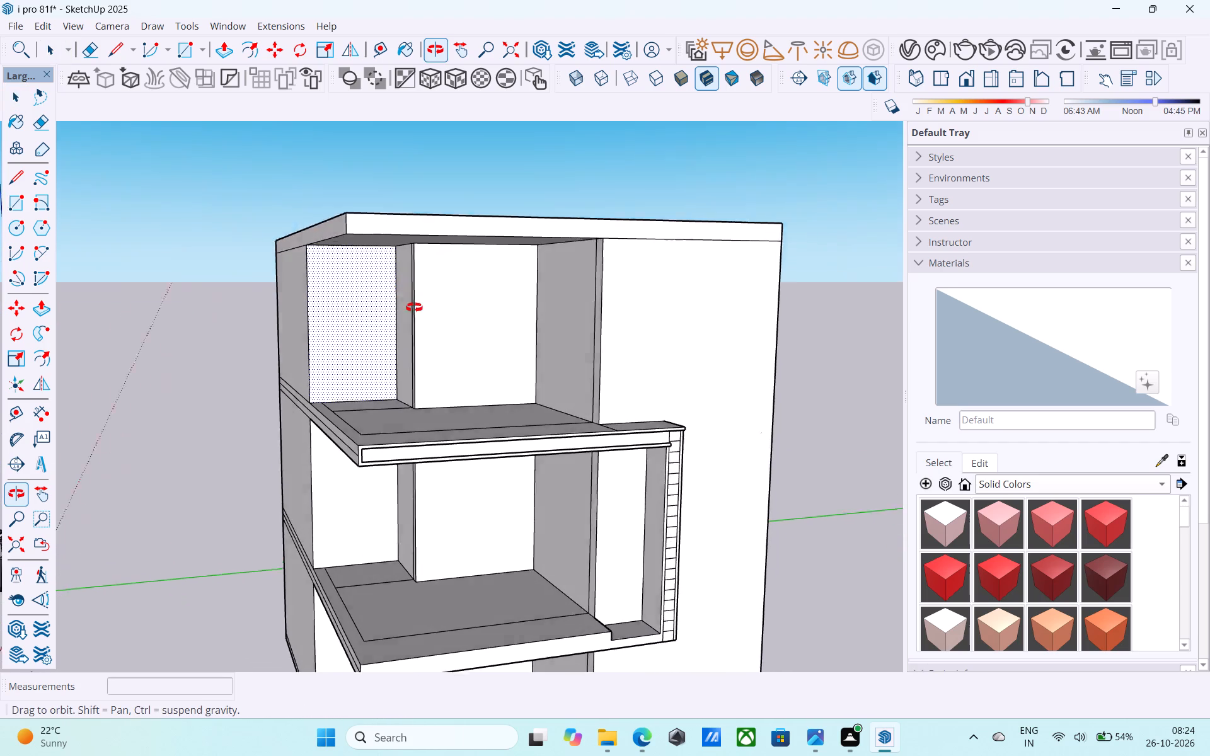
shift+middle_drag(414, 307, 437, 322)
scroll(434, 322, up, 4)
scroll(432, 321, down, 12)
middle_drag(432, 319, 442, 389)
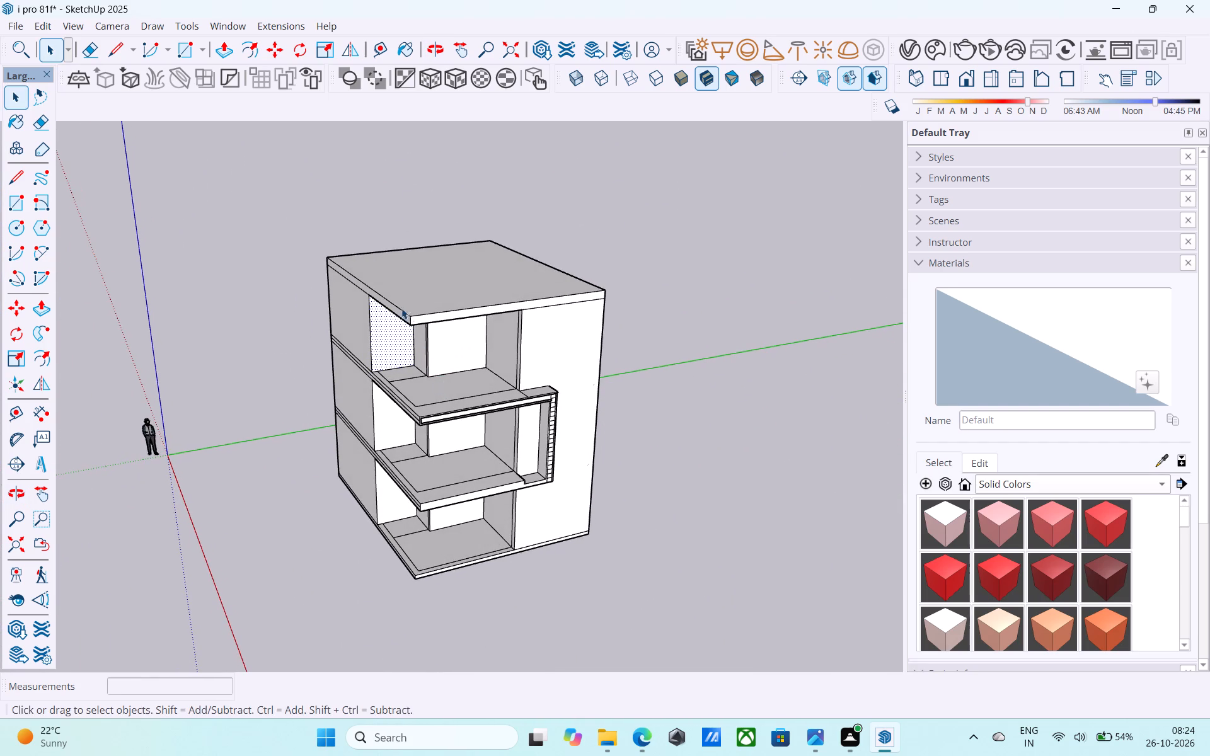
middle_drag(395, 302, 463, 326)
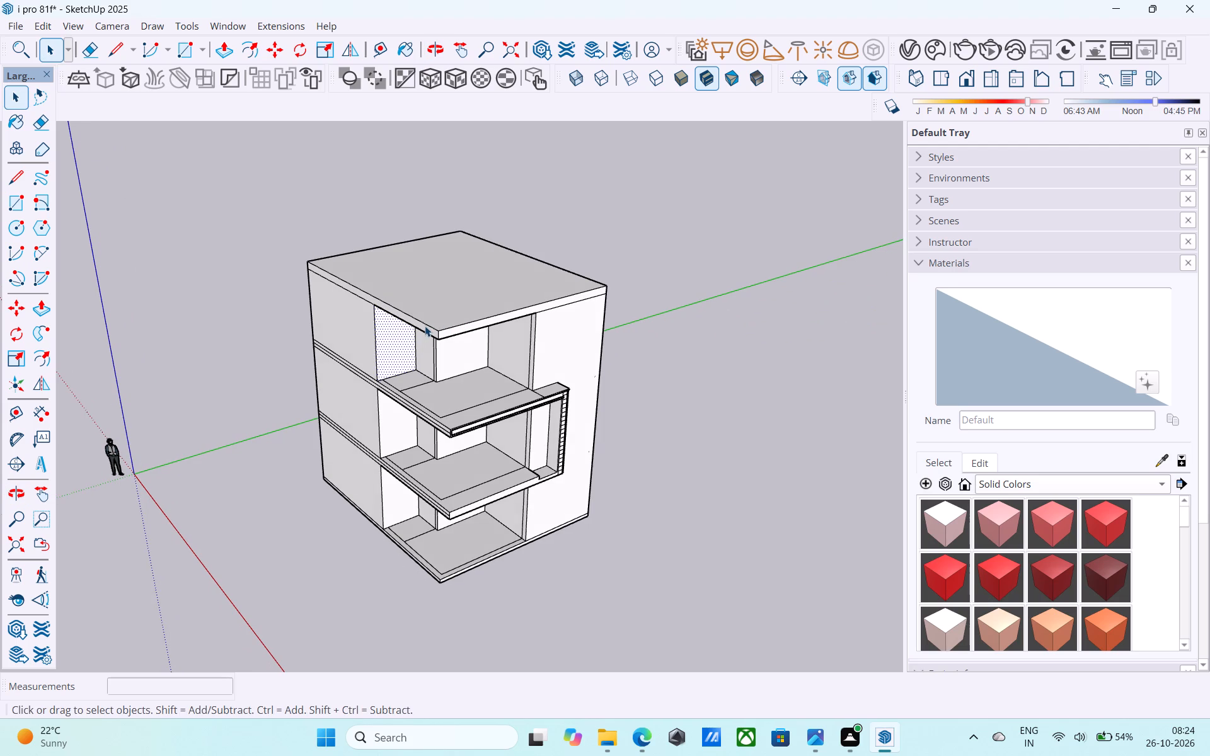
scroll(425, 316, down, 6)
middle_drag(444, 327, 441, 232)
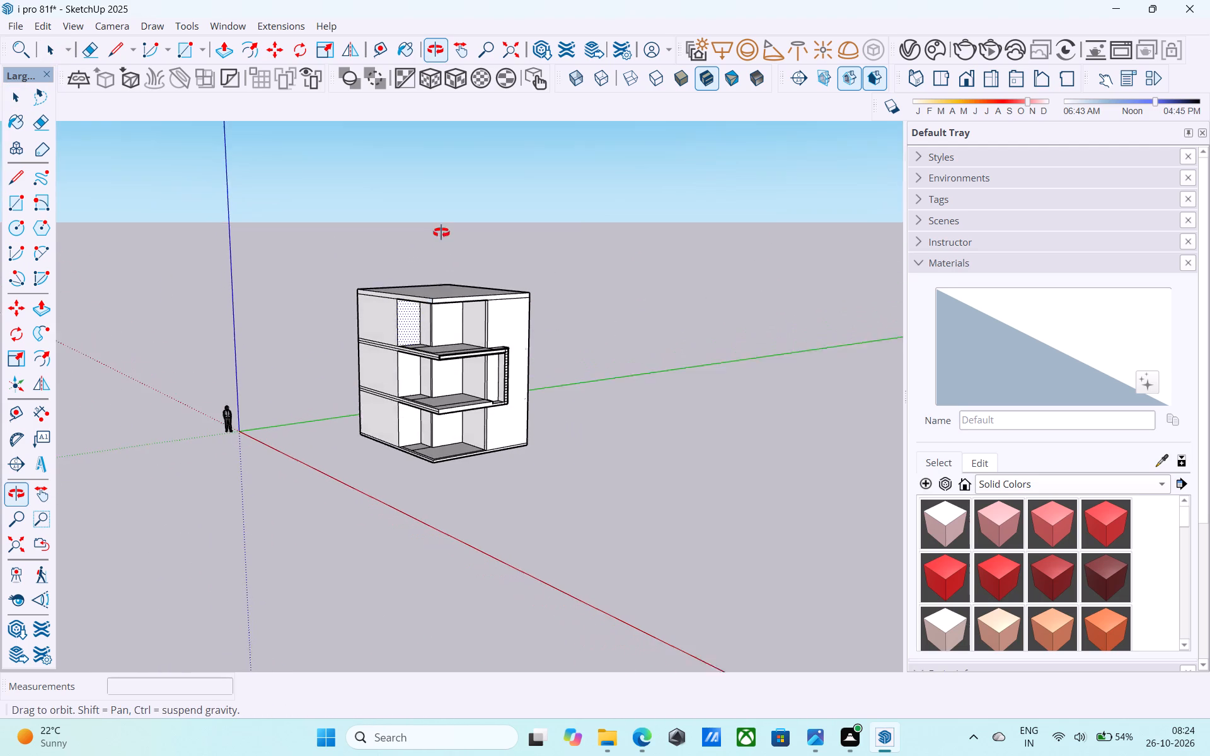
middle_drag(441, 232, 441, 231)
scroll(441, 231, up, 1)
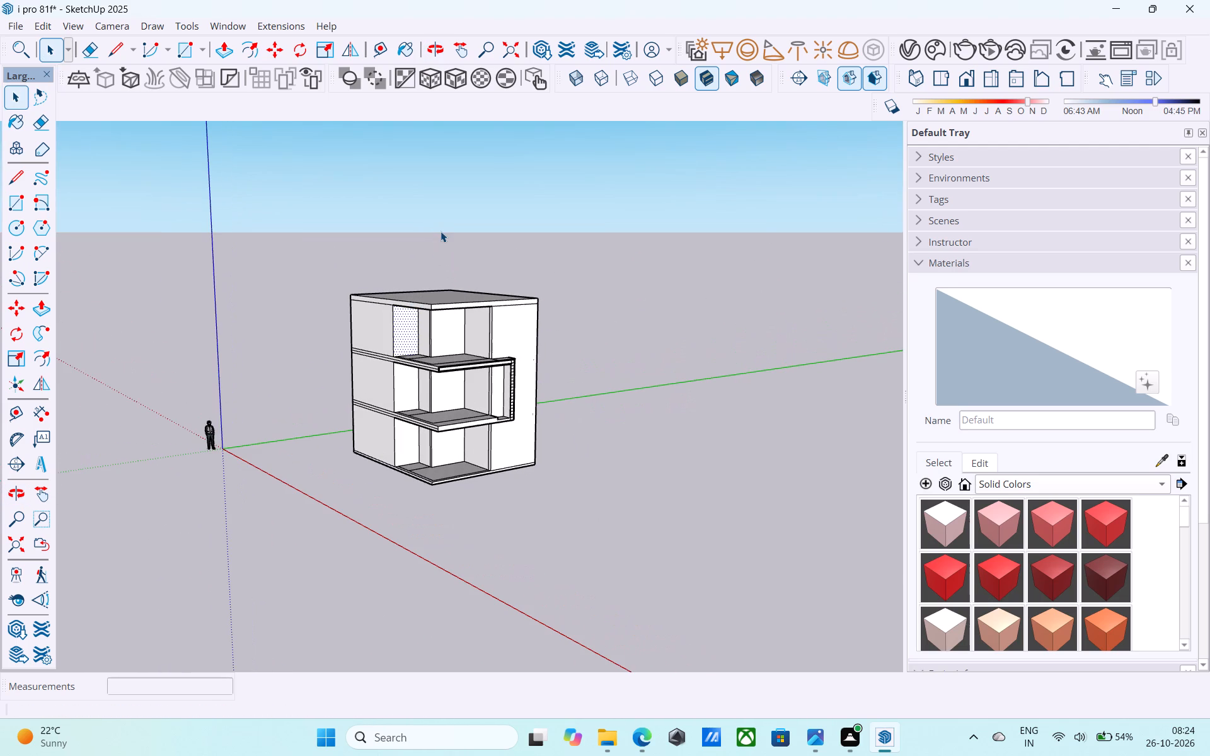
scroll(441, 231, down, 5)
middle_drag(454, 261, 332, 242)
scroll(478, 313, up, 6)
middle_drag(478, 312, 387, 326)
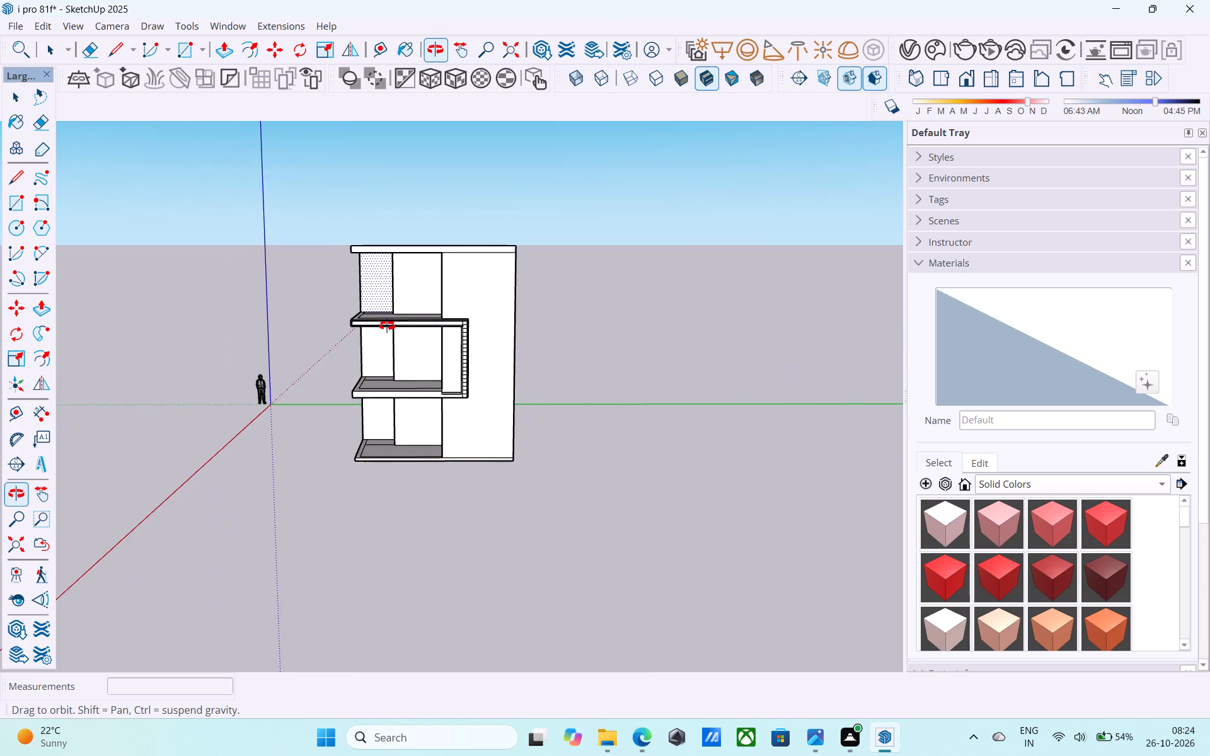
middle_drag(387, 326, 403, 317)
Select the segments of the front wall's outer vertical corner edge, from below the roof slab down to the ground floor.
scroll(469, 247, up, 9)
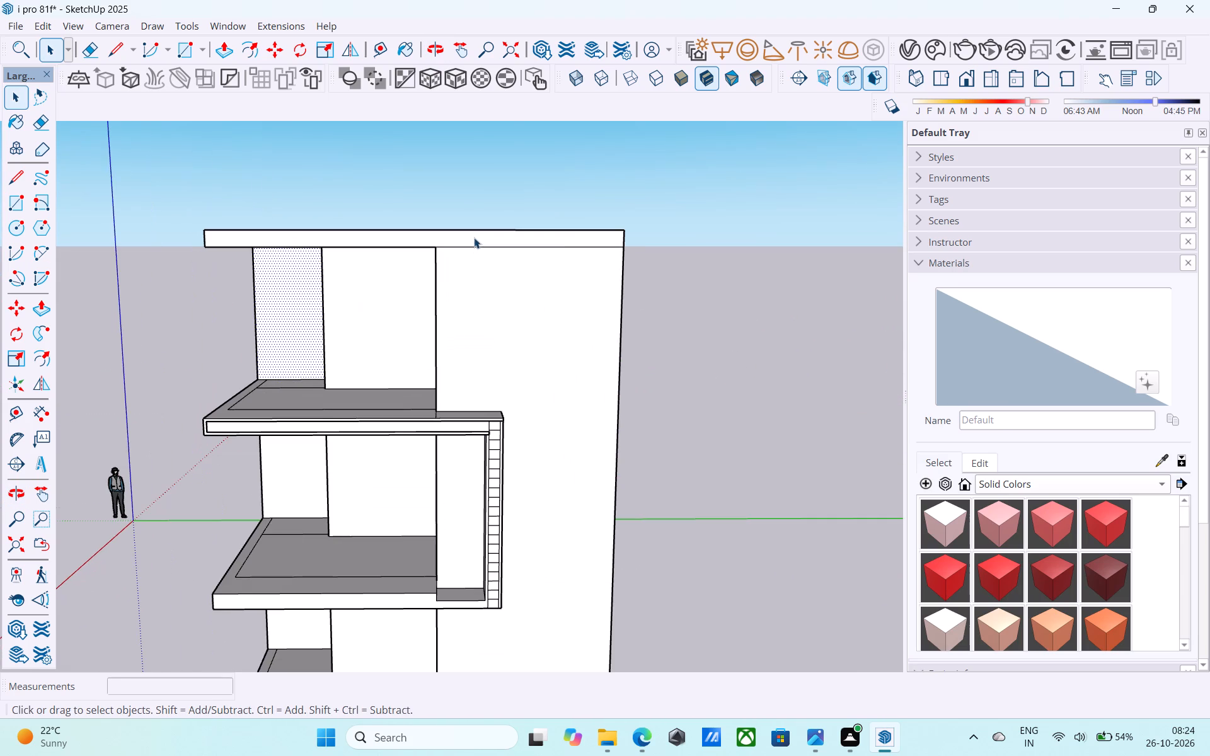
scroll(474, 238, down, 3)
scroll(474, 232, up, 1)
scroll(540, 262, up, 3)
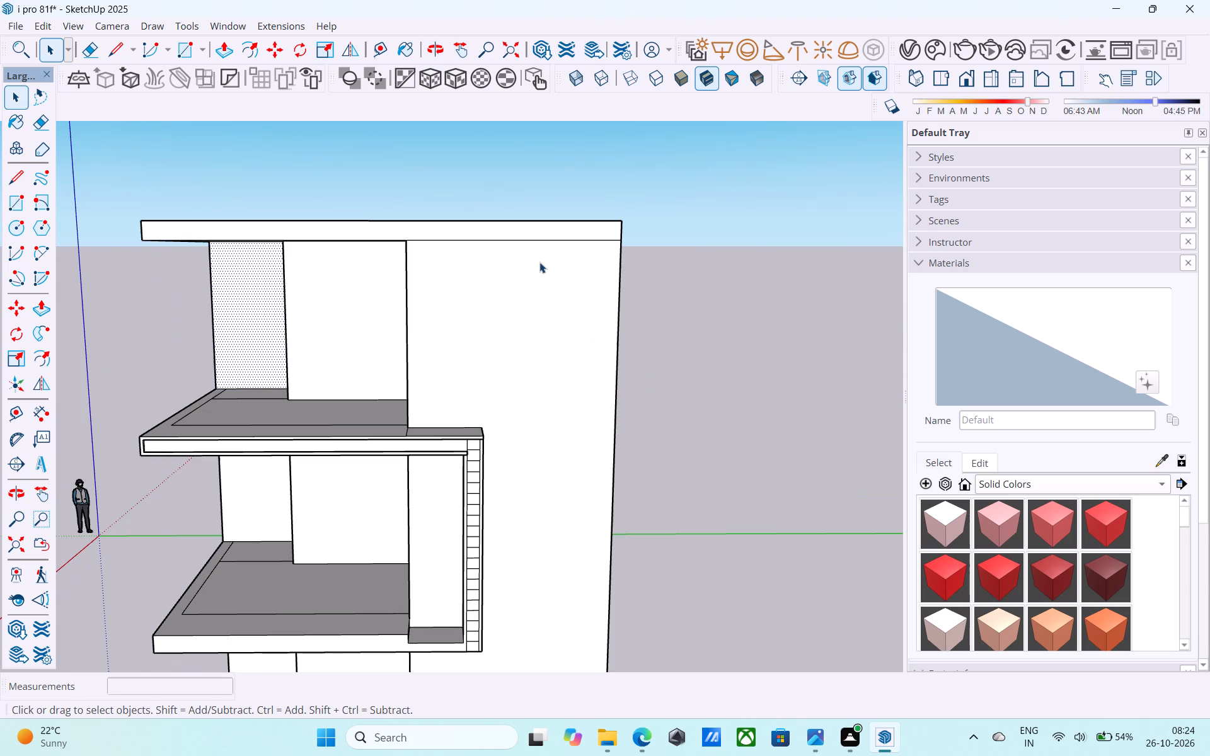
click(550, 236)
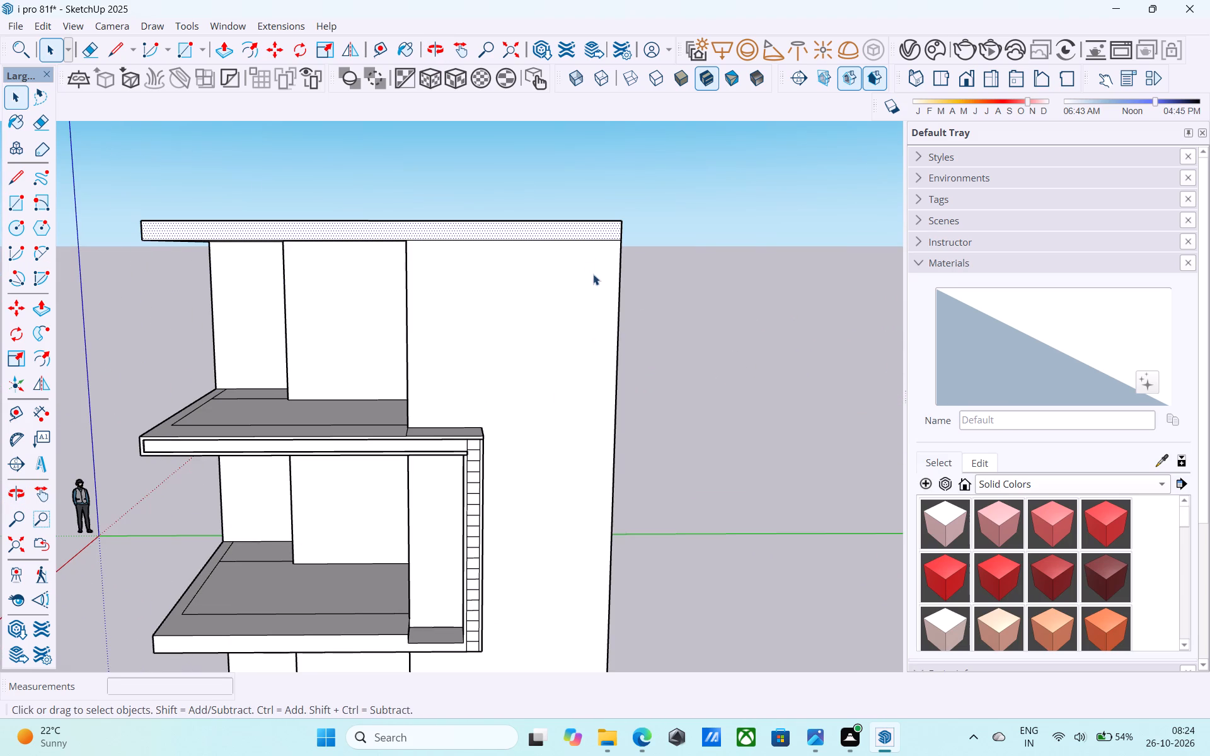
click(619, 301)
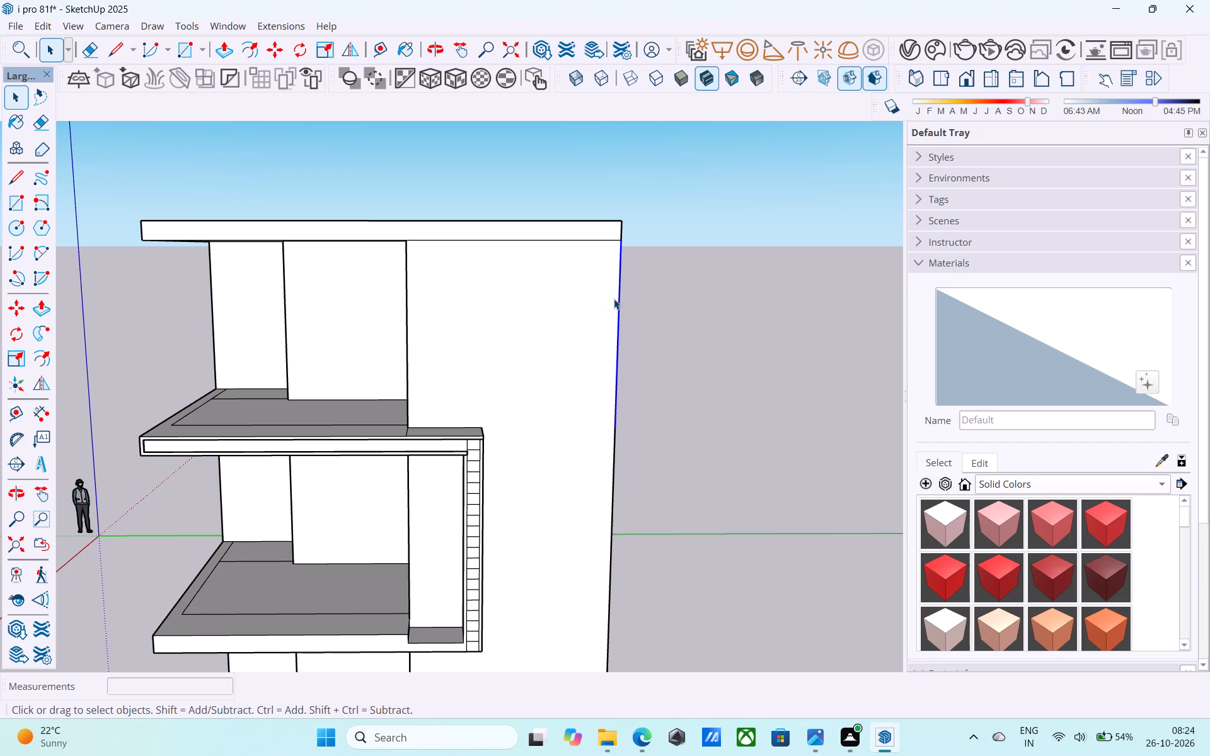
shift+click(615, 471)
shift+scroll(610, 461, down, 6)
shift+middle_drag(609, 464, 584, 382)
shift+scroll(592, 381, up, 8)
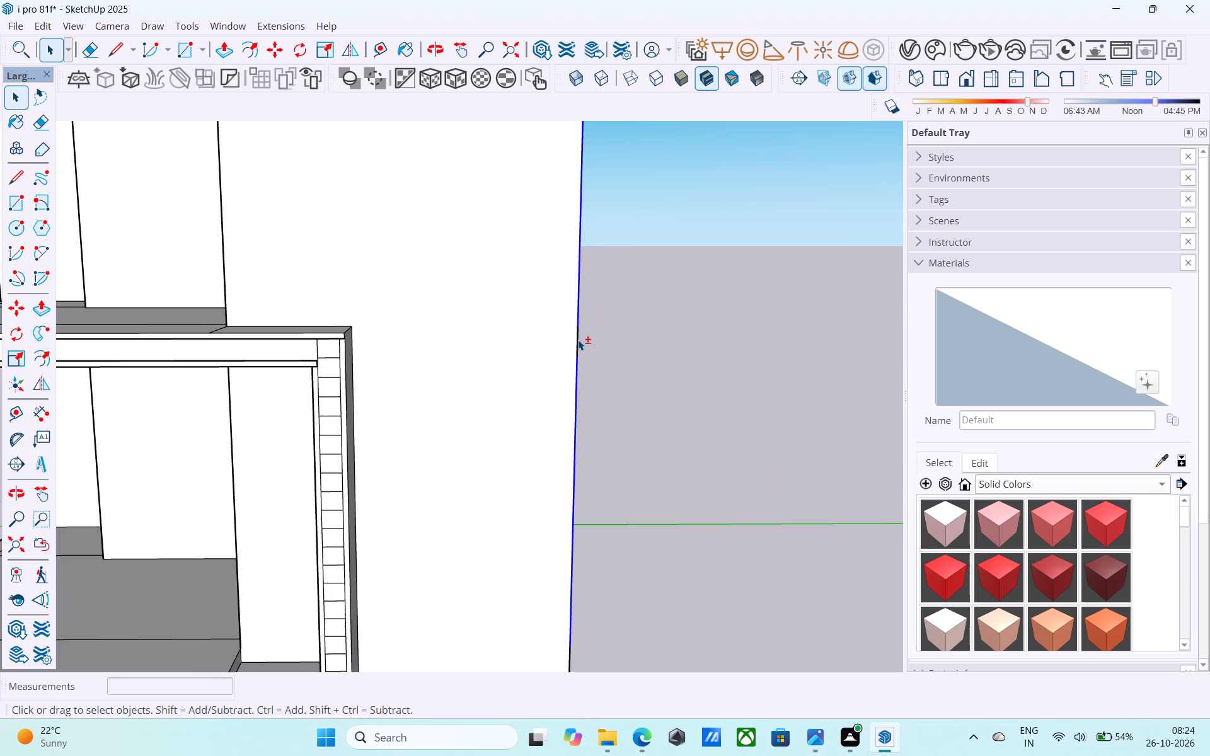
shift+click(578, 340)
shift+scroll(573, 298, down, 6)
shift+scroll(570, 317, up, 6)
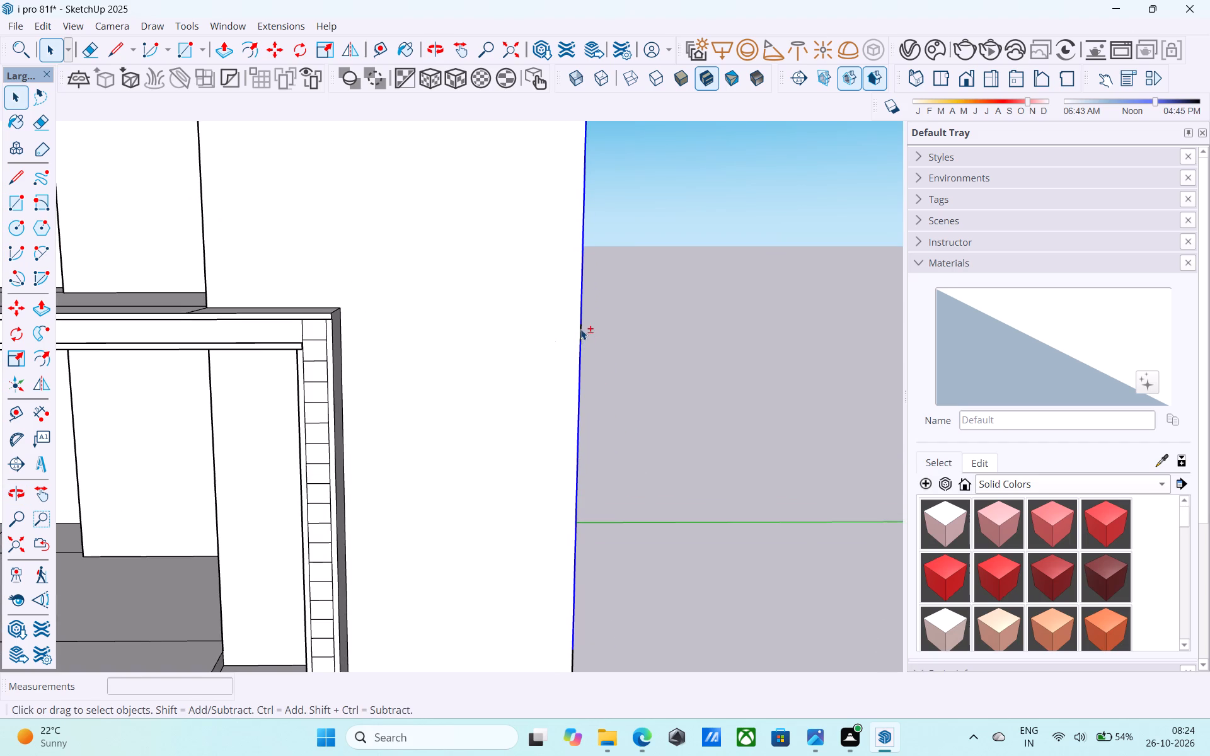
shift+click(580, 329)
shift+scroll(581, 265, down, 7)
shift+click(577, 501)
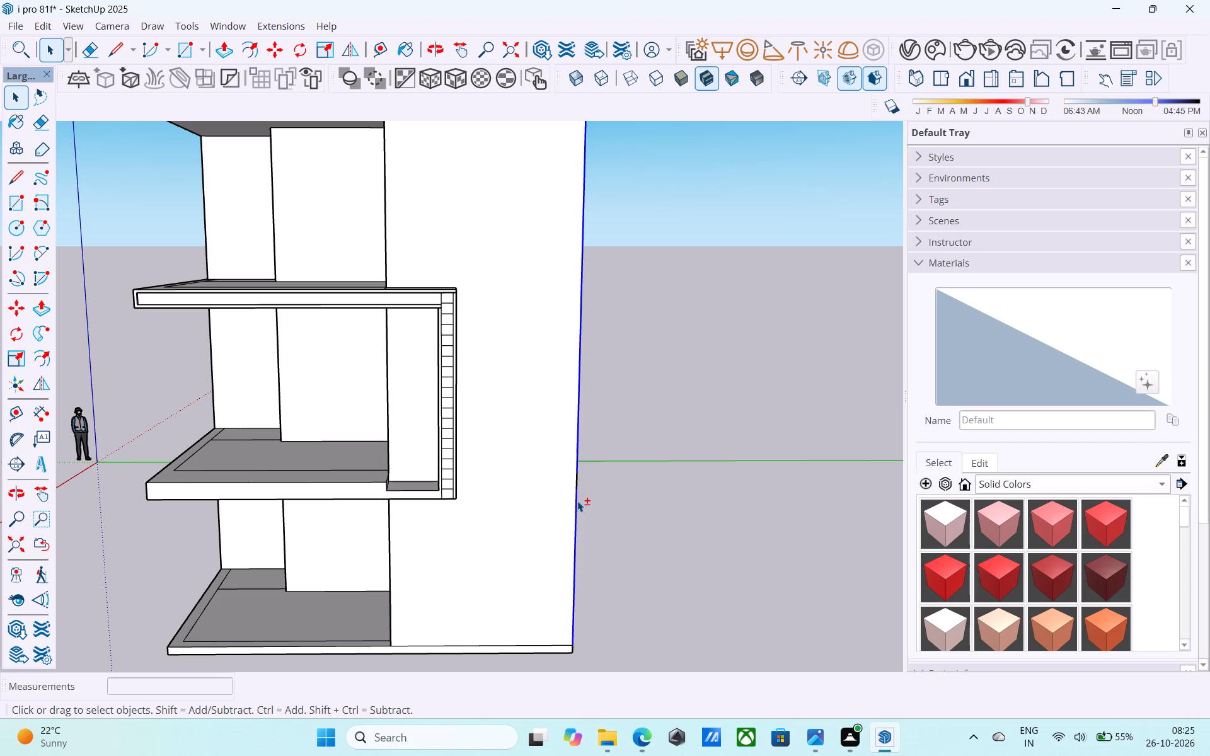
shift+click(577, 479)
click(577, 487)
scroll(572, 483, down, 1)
Trace a 33' 6" vertical line along the front wall's outer corner from the roof slab's top corner to the base, and select the upper edge segment.
middle_drag(572, 483, 311, 584)
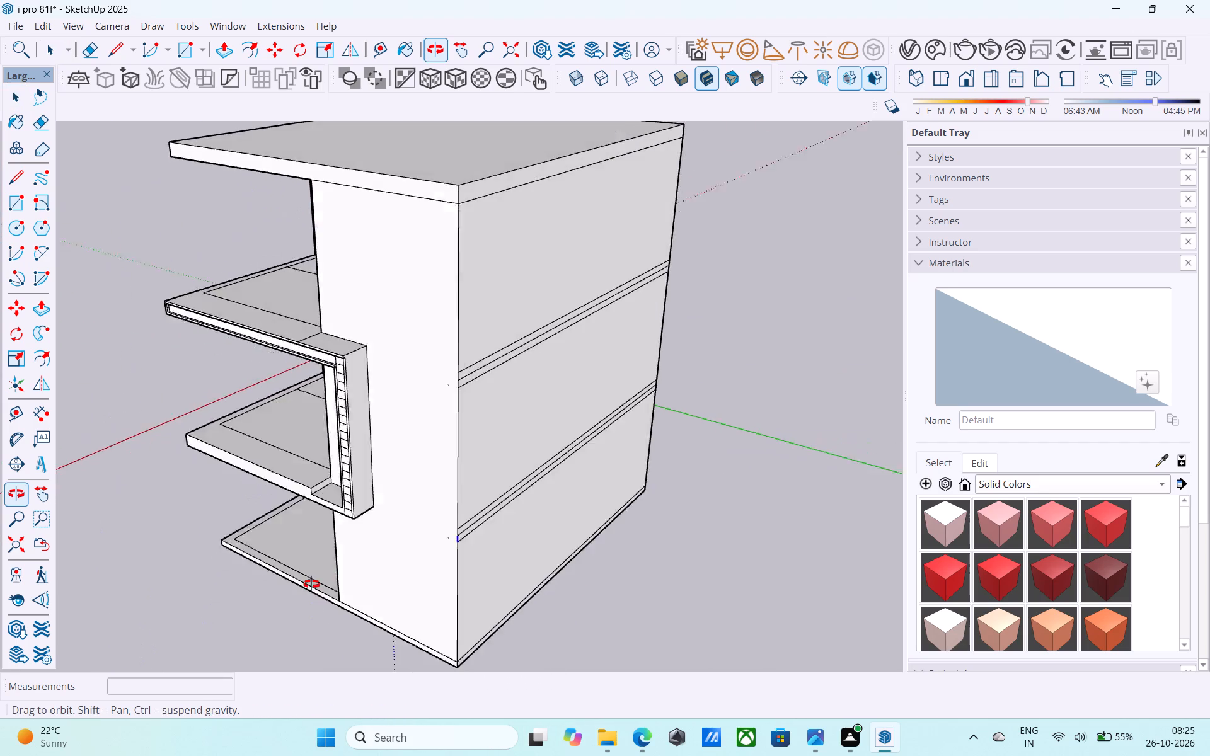
middle_drag(311, 584, 277, 583)
key(l)
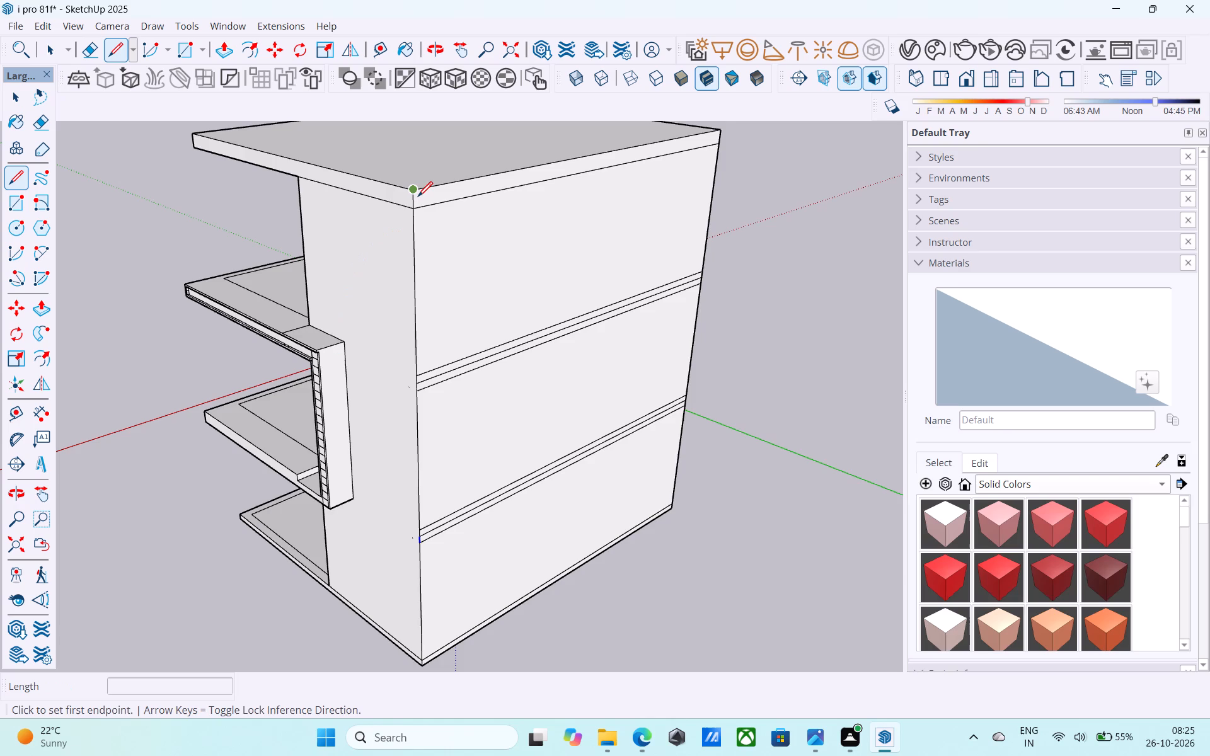
click(418, 197)
scroll(415, 297, down, 4)
click(428, 569)
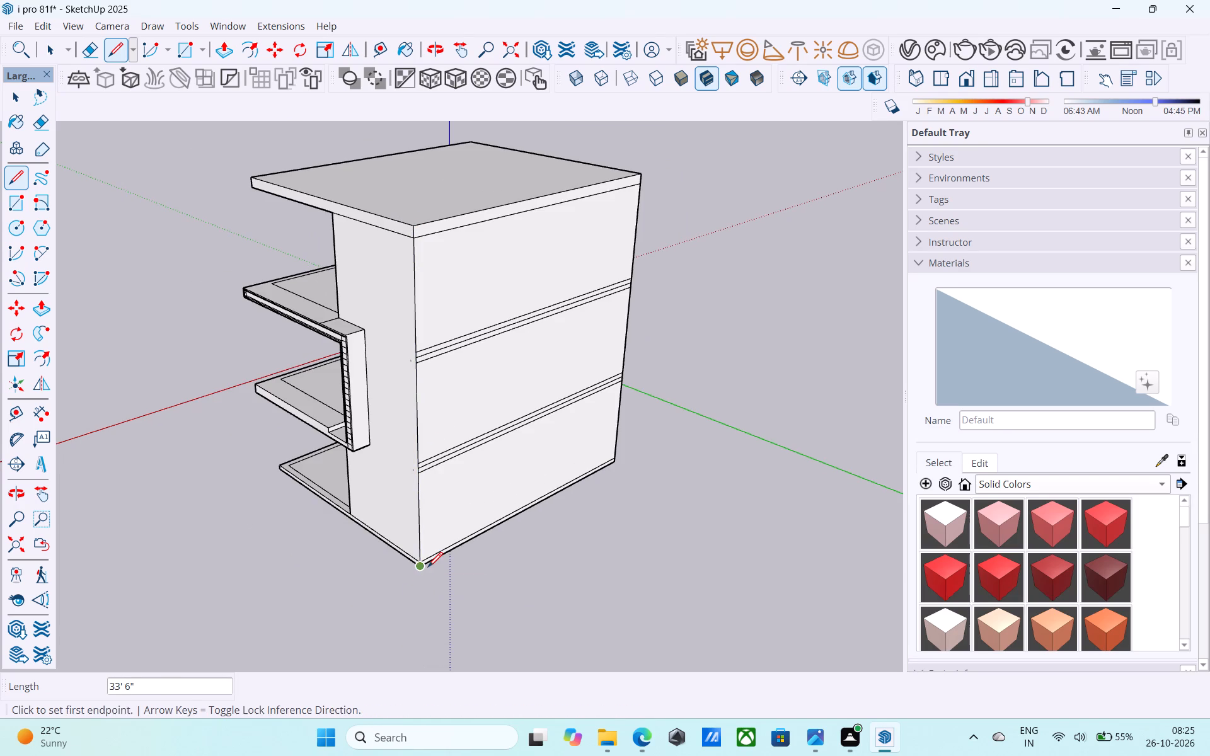
key(space)
click(414, 298)
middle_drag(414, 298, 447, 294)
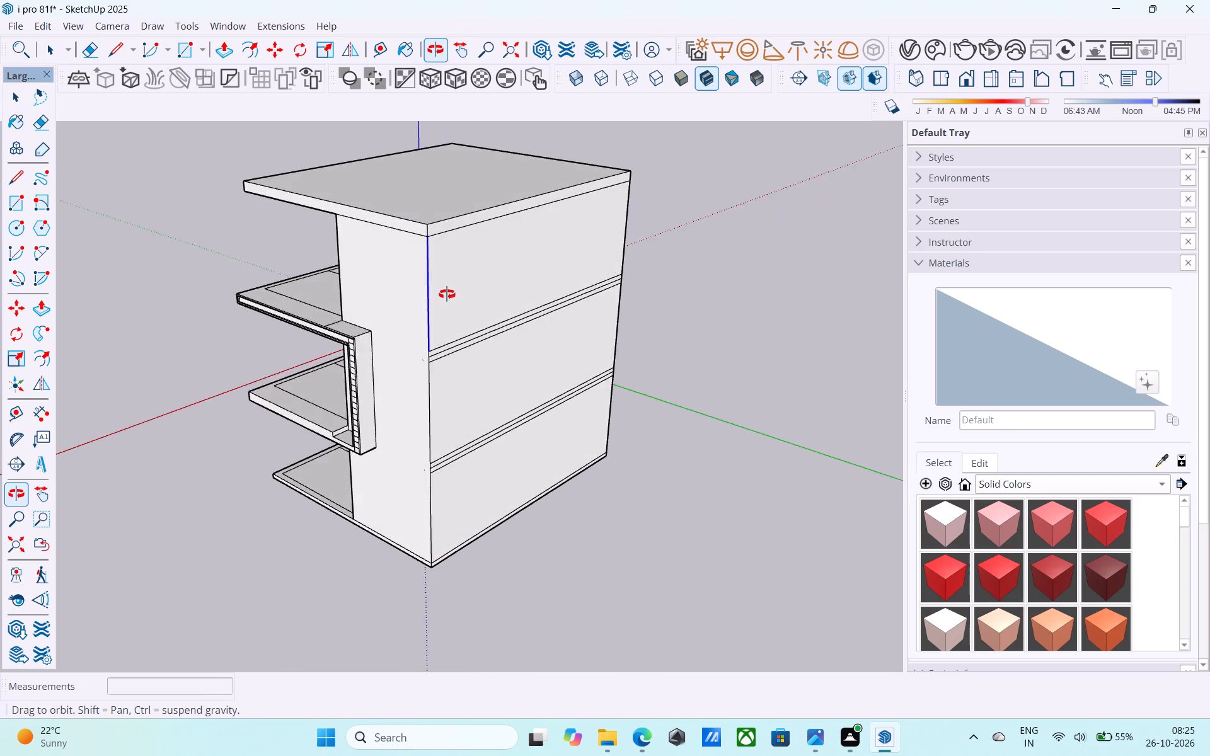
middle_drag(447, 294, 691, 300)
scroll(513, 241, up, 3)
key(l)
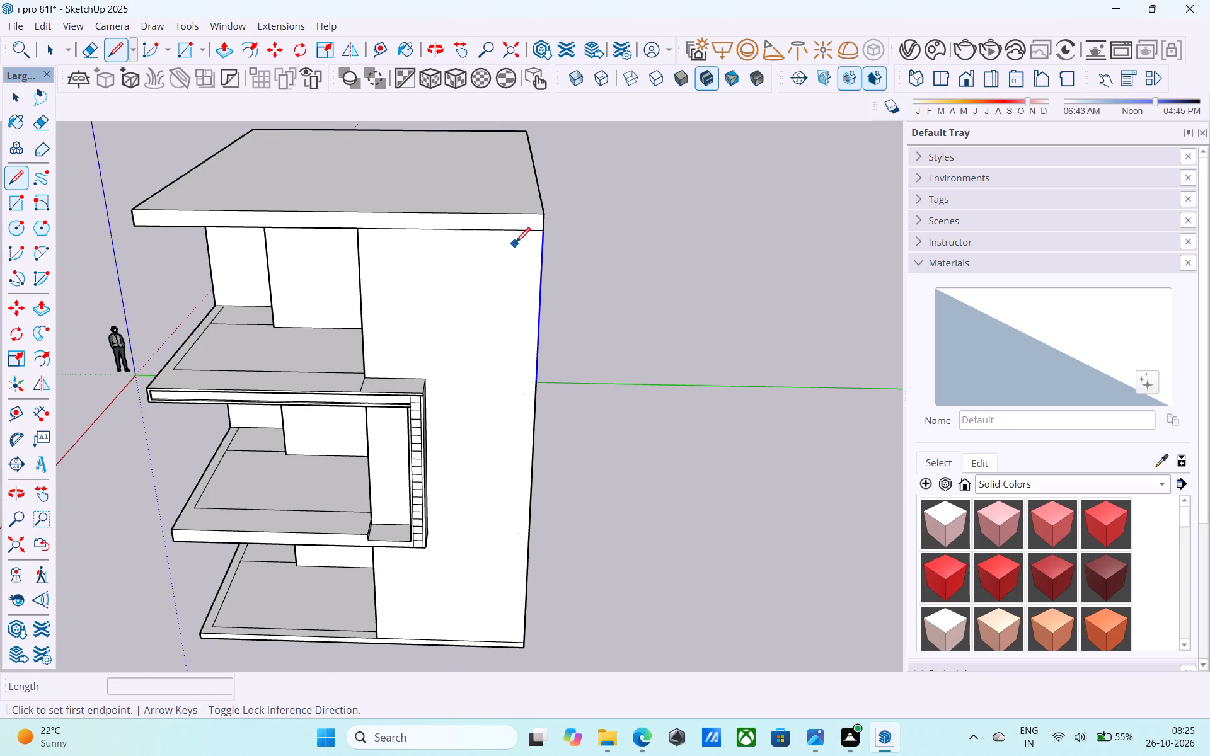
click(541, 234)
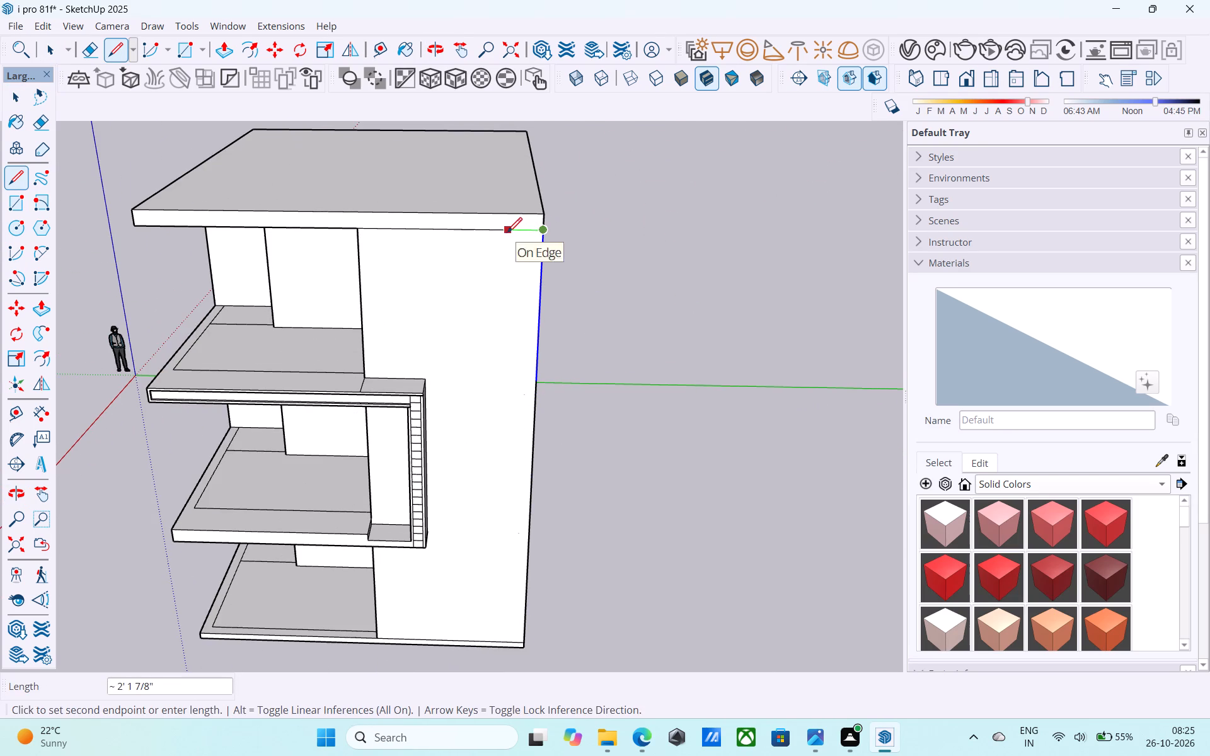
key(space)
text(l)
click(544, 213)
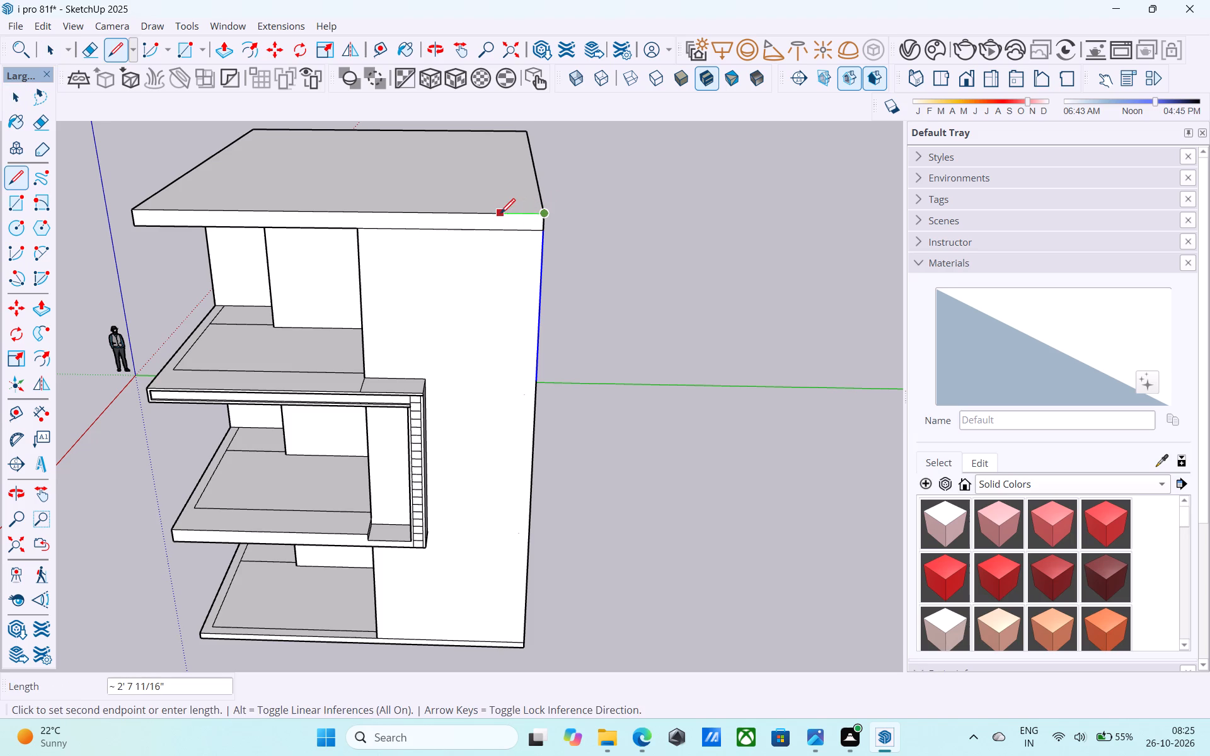
Draw a 1' line inward along the roof slab's bottom edge from the front wall's outer corner.
key(l)
click(544, 231)
text(1')
key(Return)
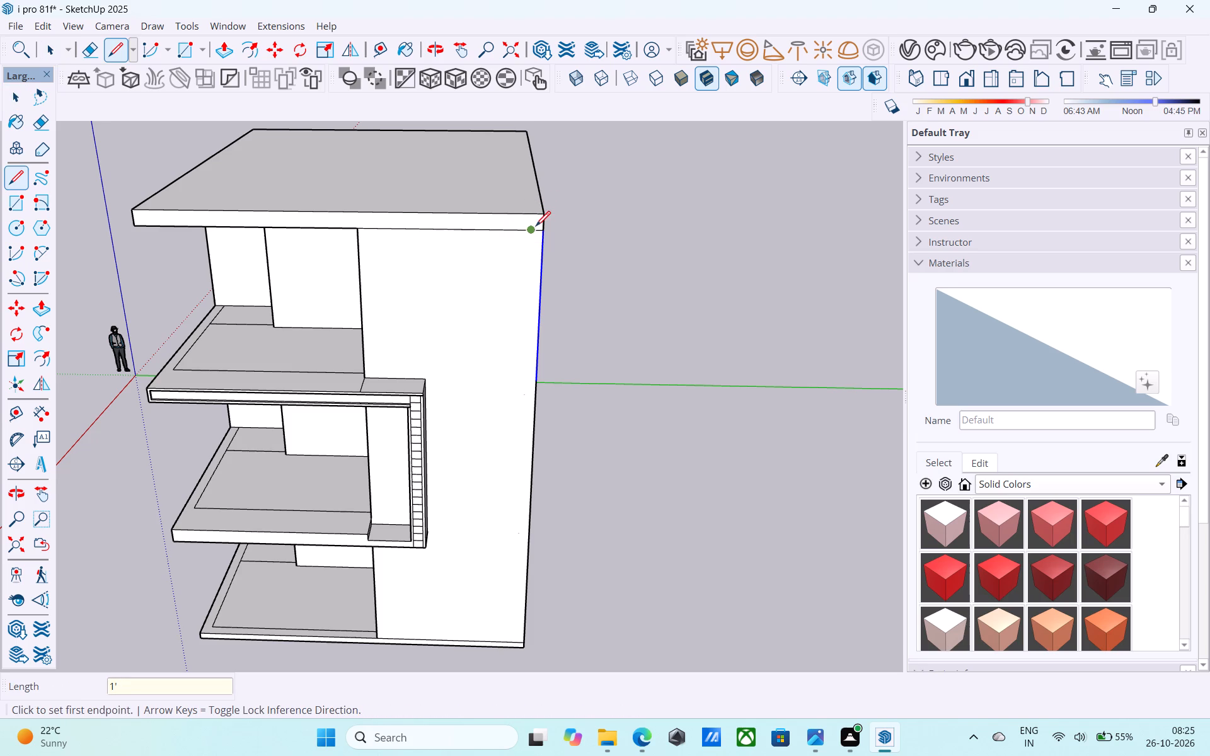
scroll(532, 228, up, 5)
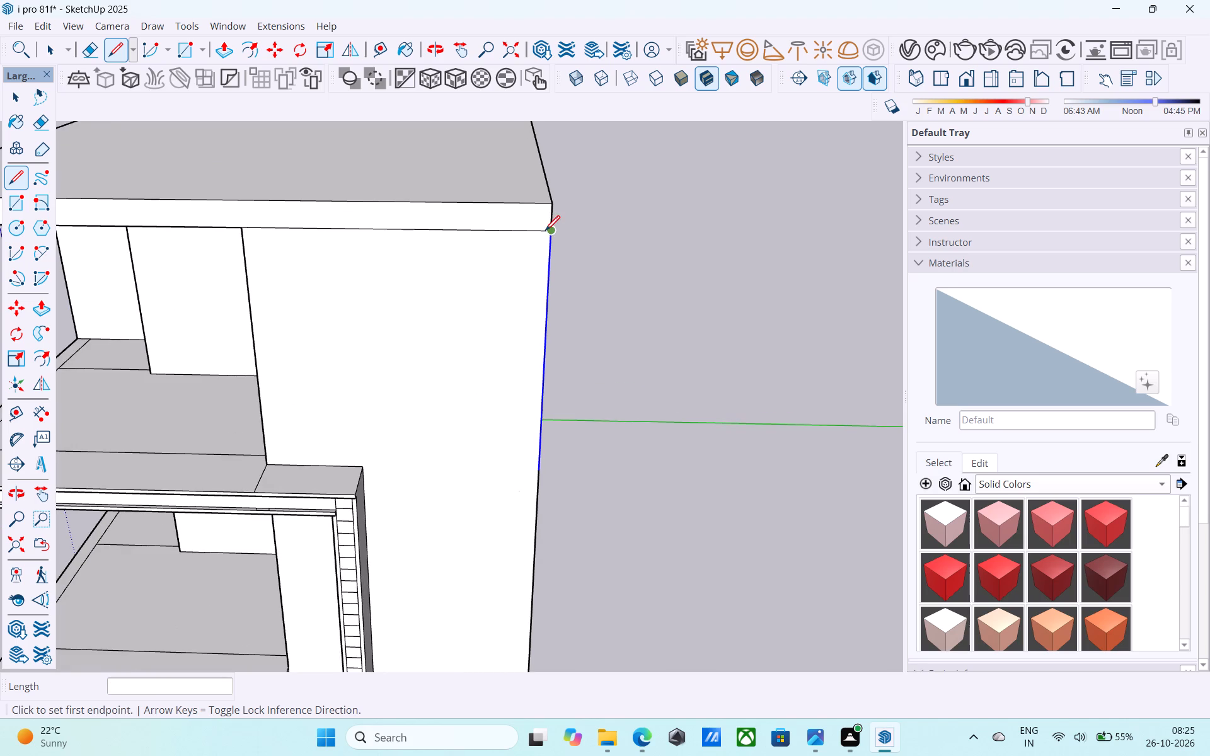
click(546, 232)
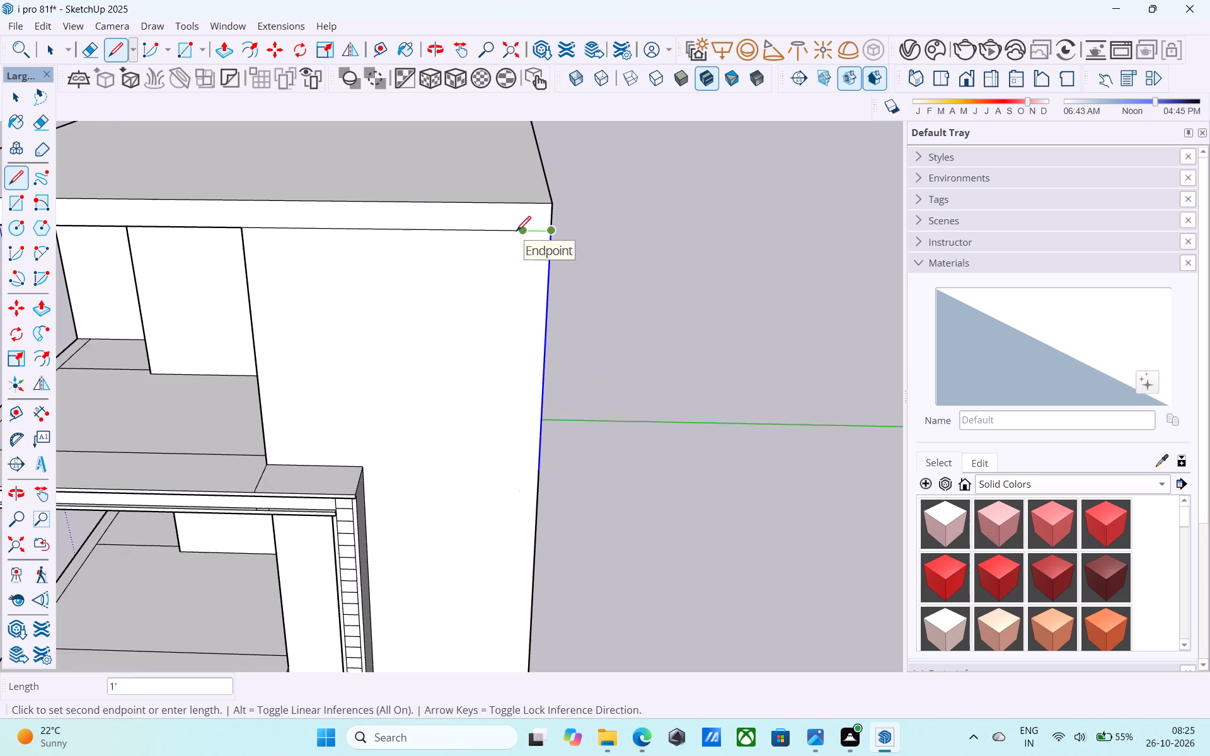
click(522, 232)
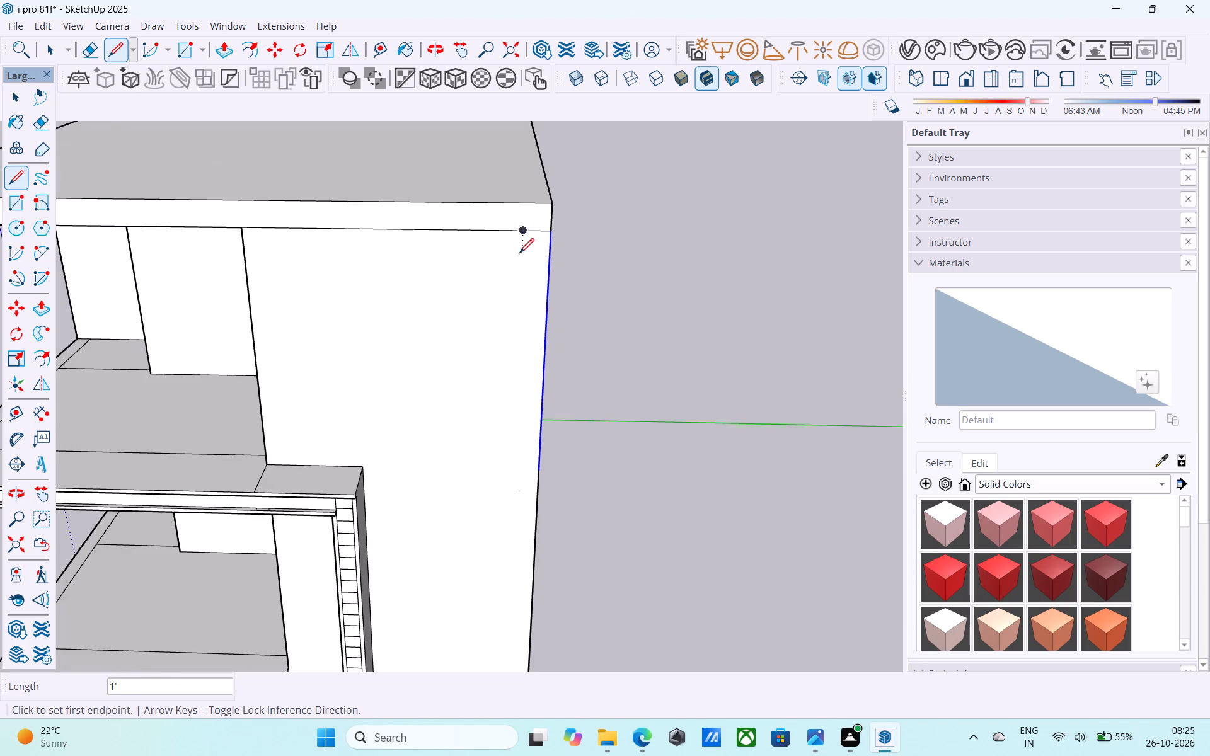
Draw a 32' 6" vertical line from the 1' line's inner endpoint down to the base's bottom edge.
click(523, 238)
scroll(515, 325, down, 12)
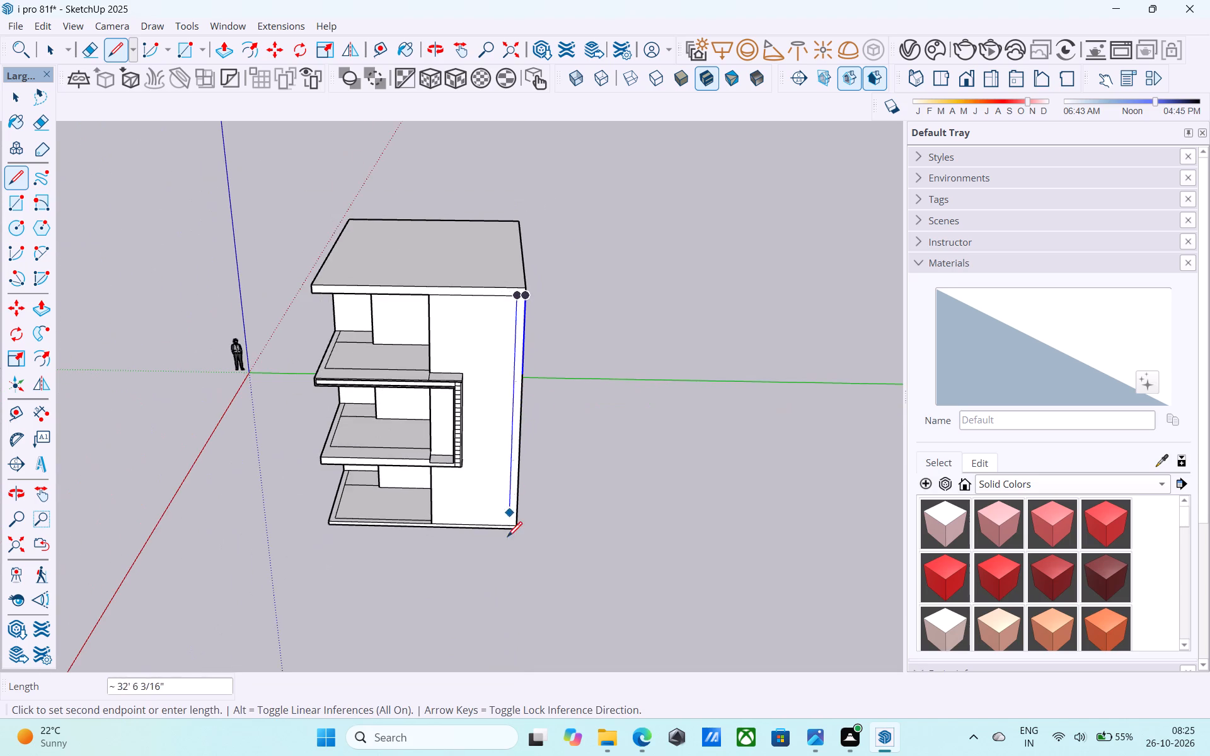
scroll(507, 538, up, 20)
scroll(507, 538, up, 1)
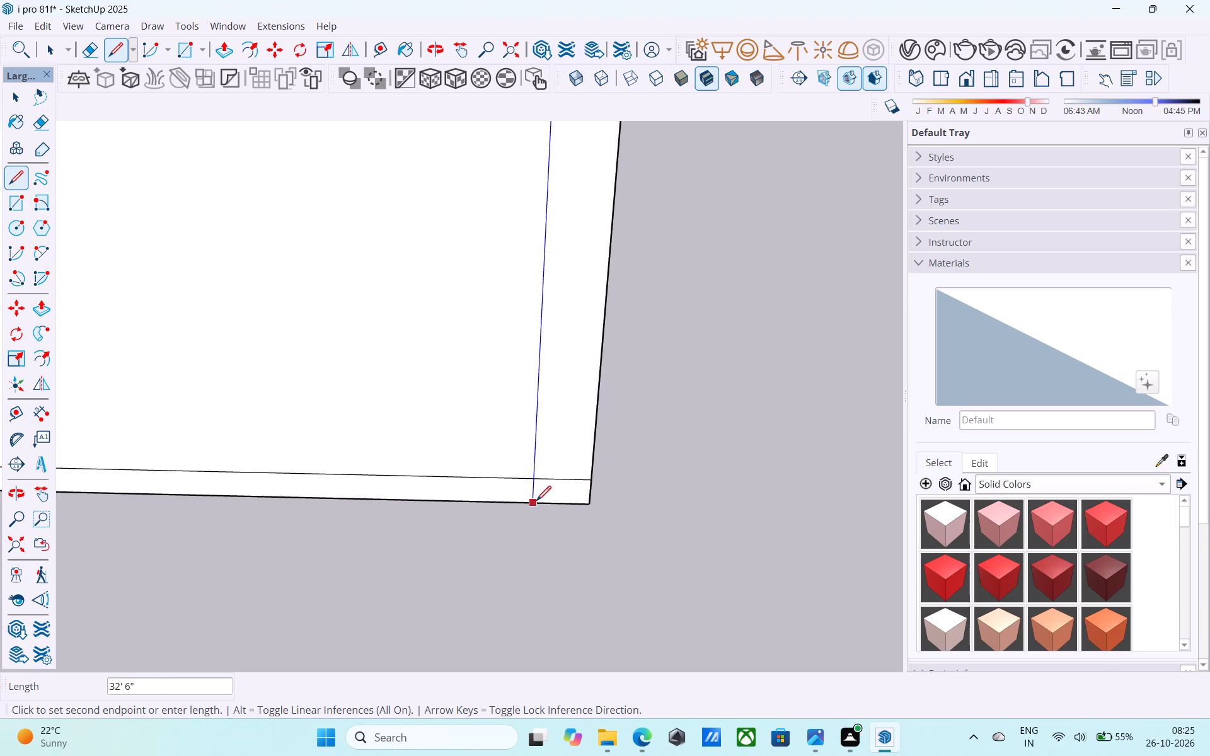
click(536, 502)
key(space)
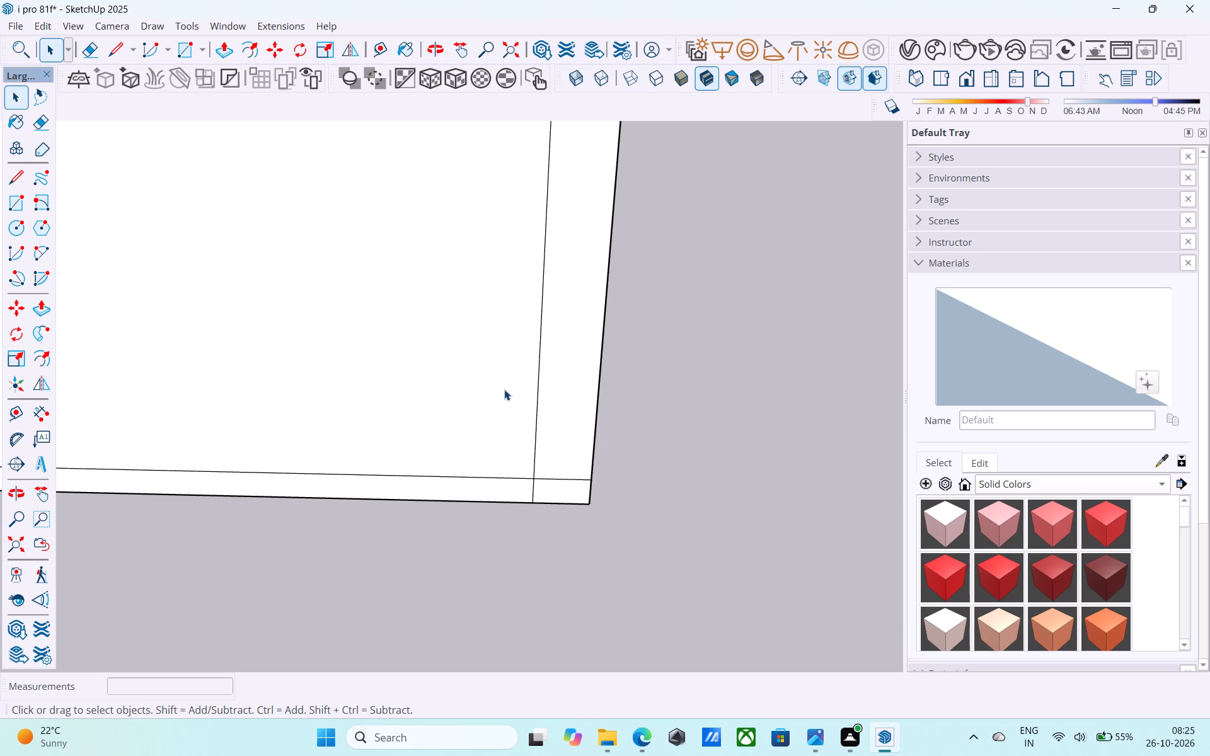
Erase the short piece of the base band's top line that crosses the 1' strip at the wall's outer corner.
scroll(498, 410, up, 3)
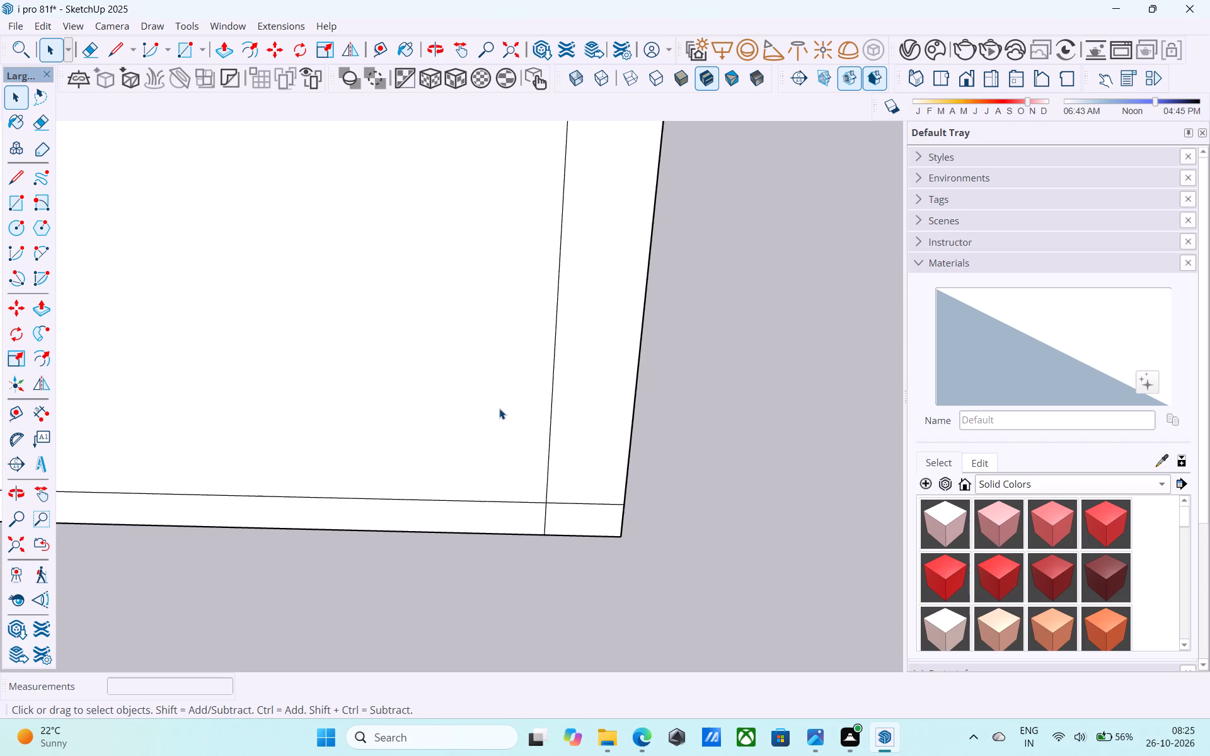
scroll(499, 408, down, 3)
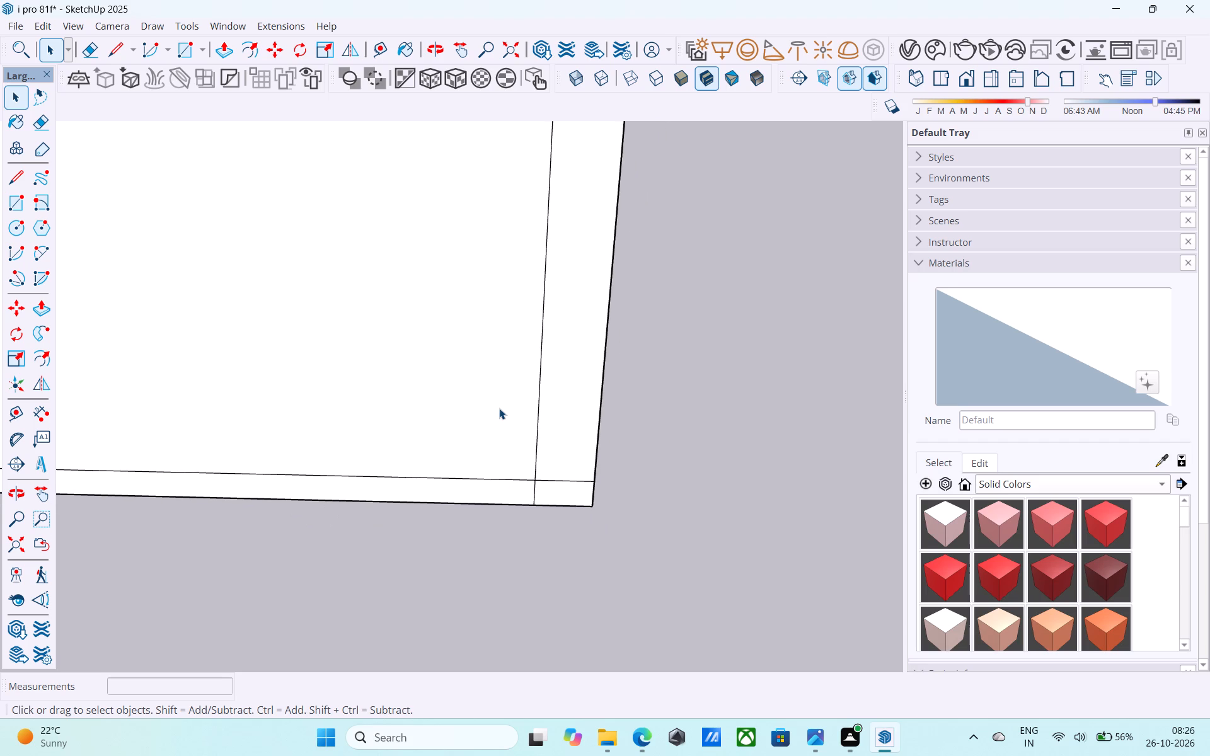
scroll(499, 408, down, 3)
middle_drag(500, 442, 507, 404)
scroll(538, 428, up, 6)
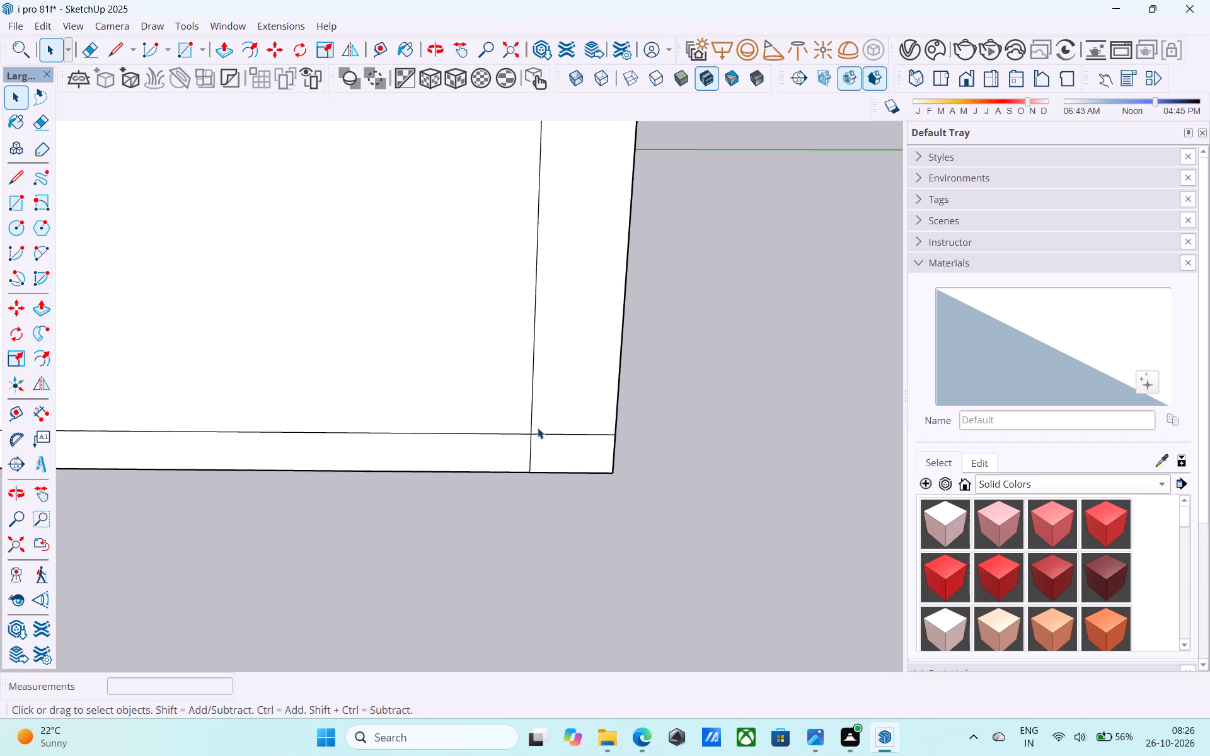
key(e)
scroll(542, 432, up, 3)
click(543, 432)
click(529, 458)
click(529, 458)
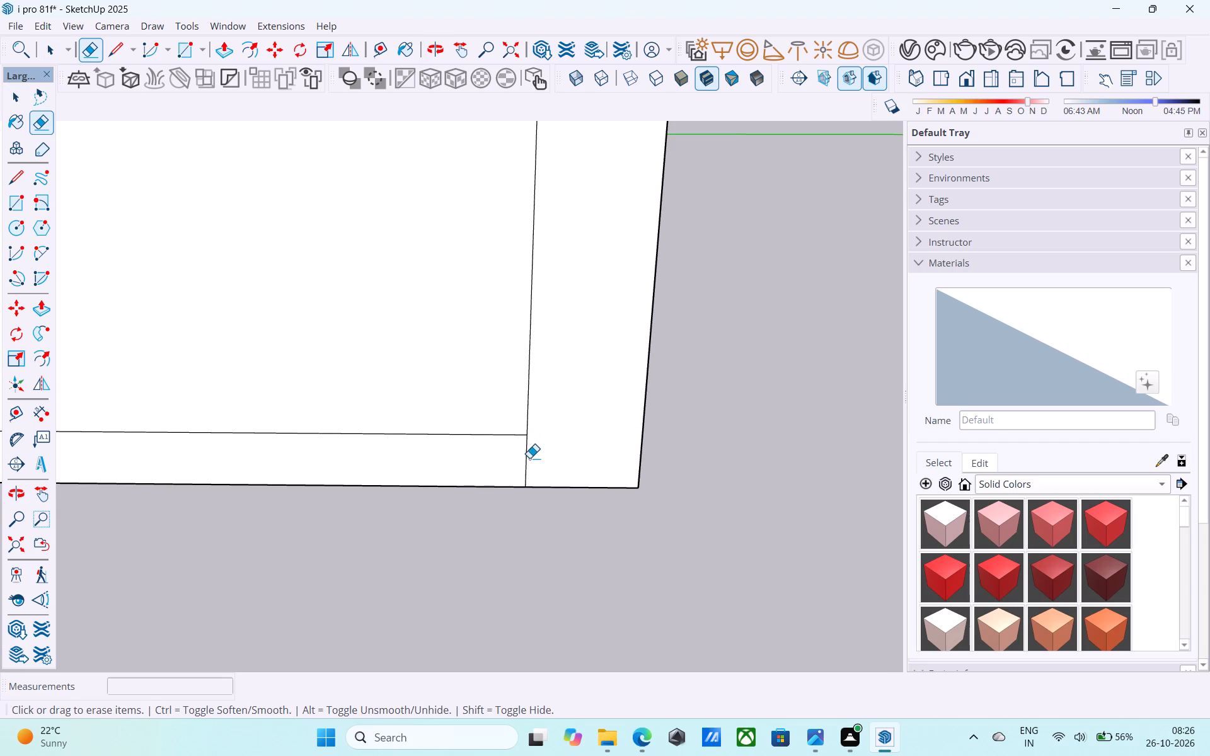
Examine the front elevation with its full-height corner strip from above, at eye level and from below.
scroll(499, 421, down, 7)
scroll(528, 495, down, 20)
scroll(528, 495, down, 5)
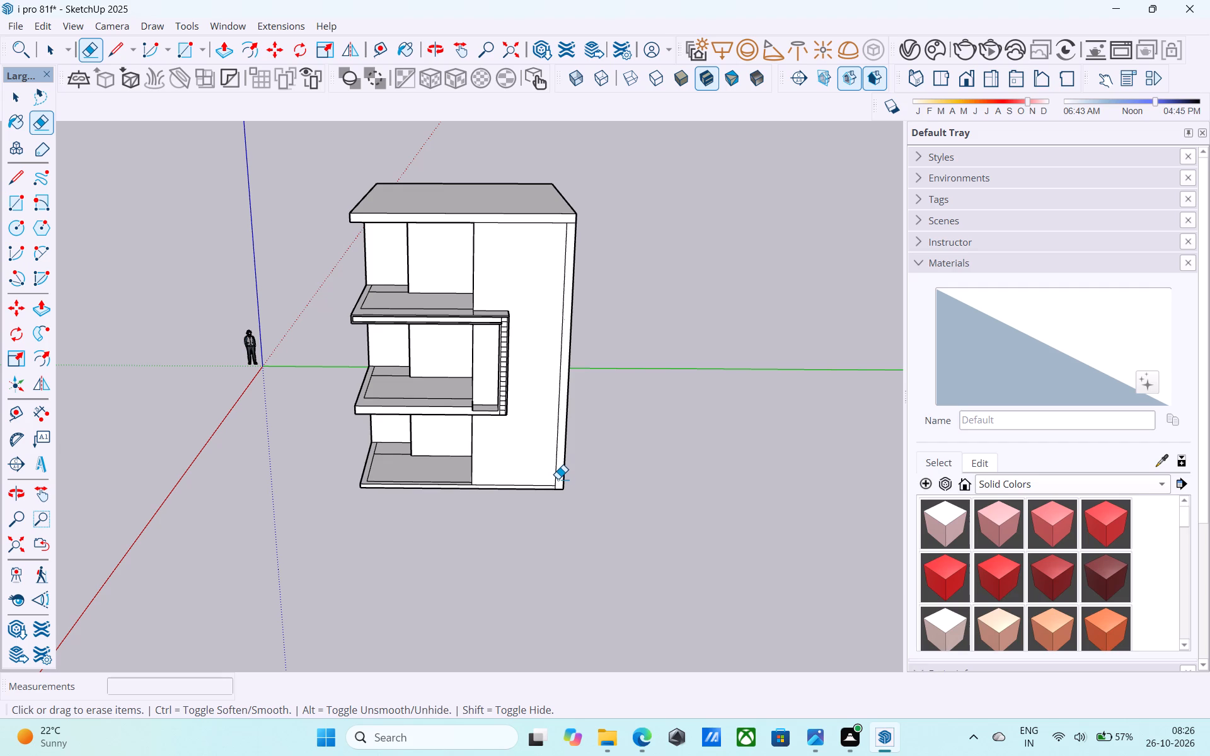
scroll(558, 479, up, 2)
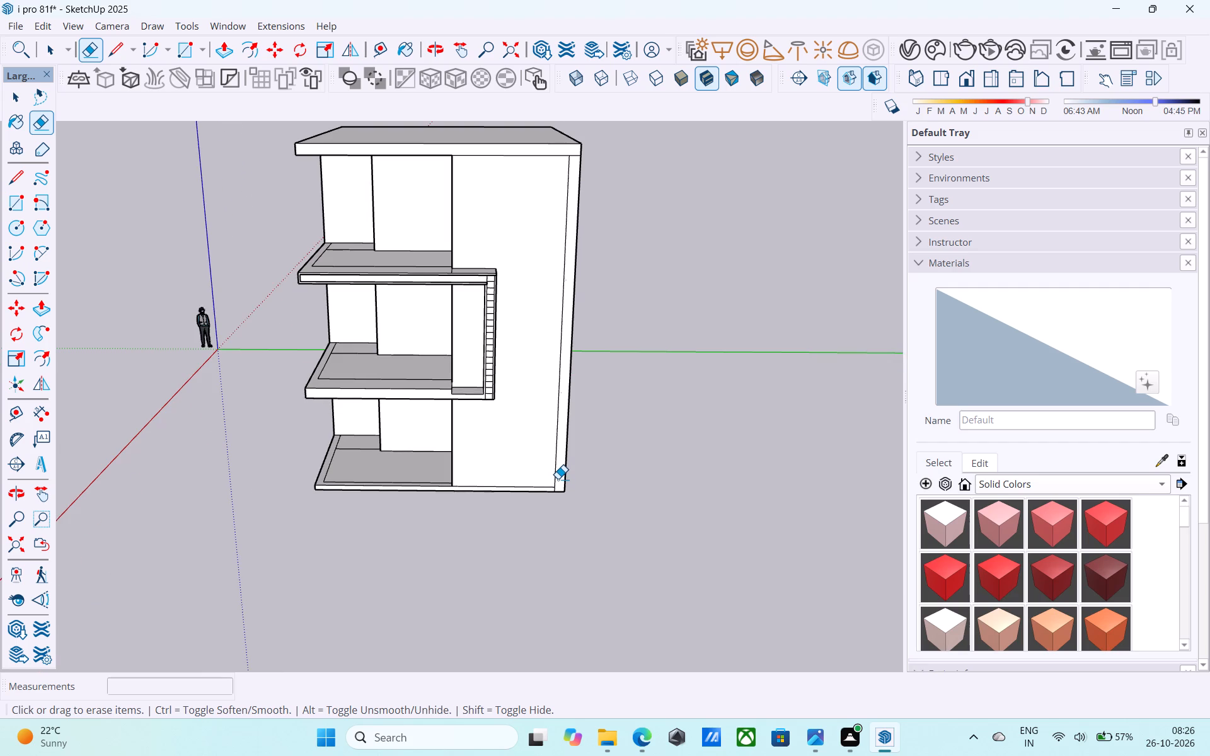
scroll(558, 479, down, 6)
middle_drag(558, 479, 543, 438)
middle_drag(606, 559, 601, 537)
scroll(403, 265, up, 3)
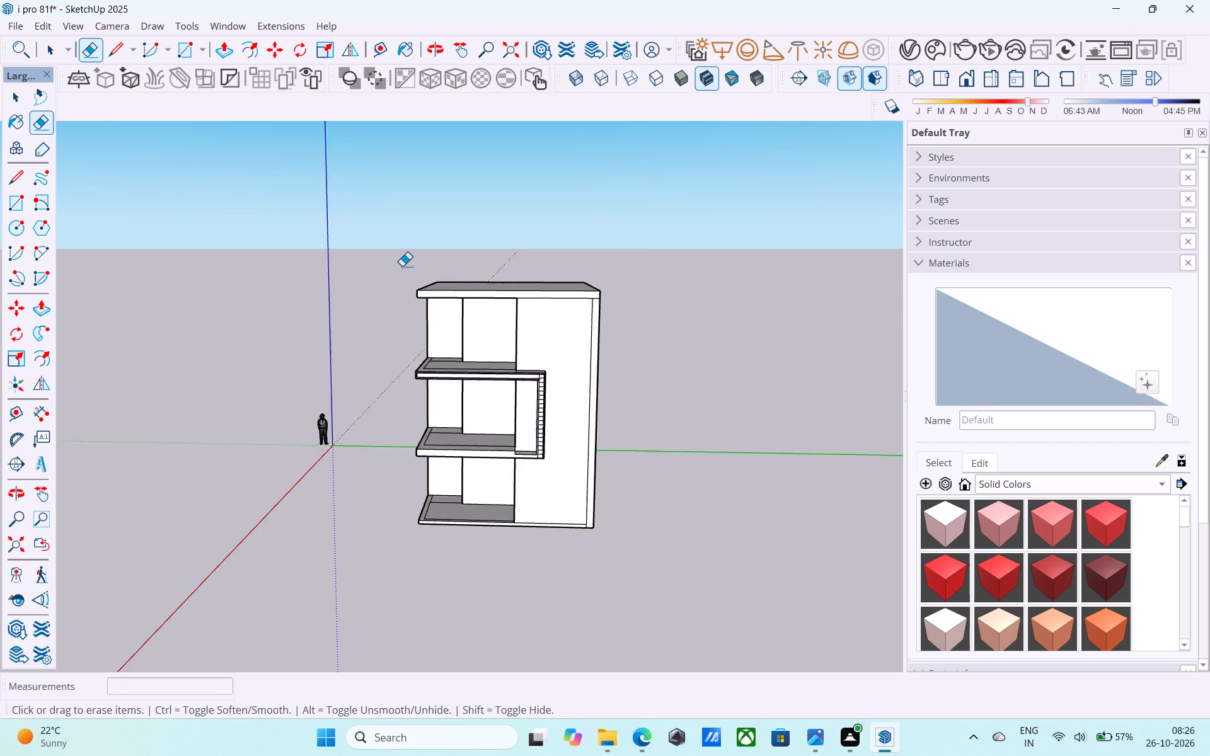
middle_drag(470, 367, 469, 306)
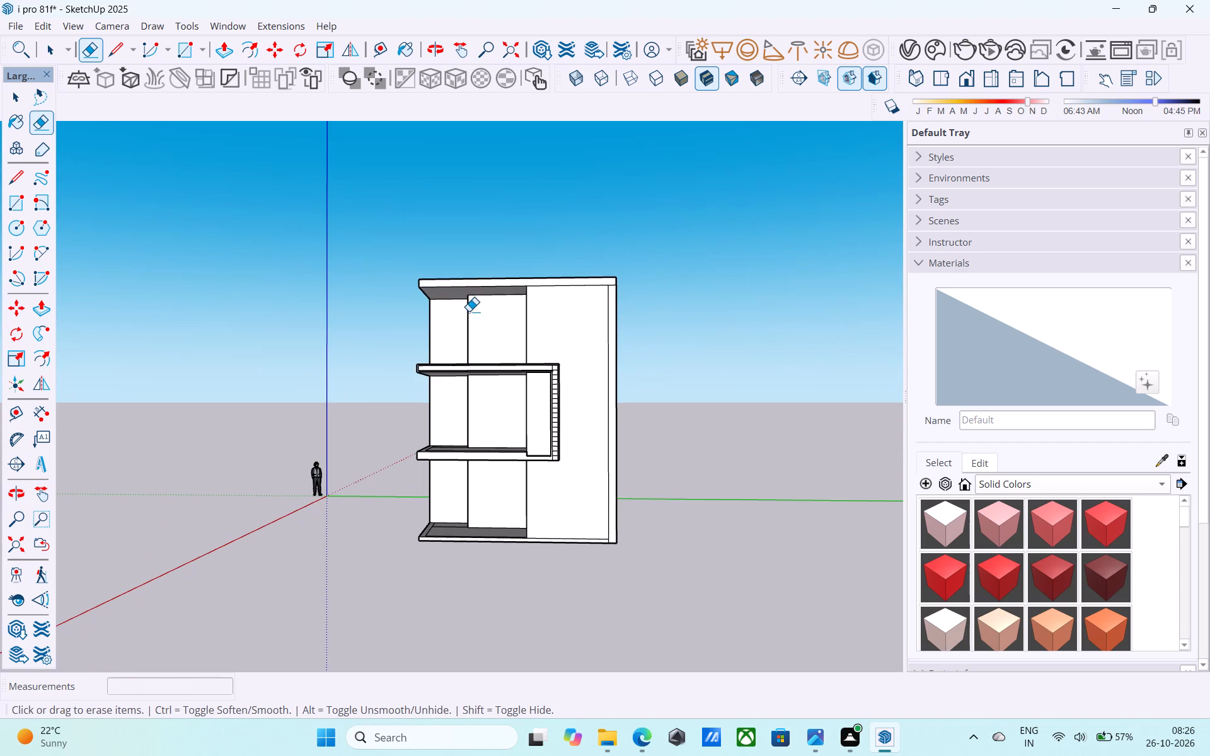
middle_drag(526, 416, 514, 368)
scroll(500, 386, up, 5)
scroll(500, 386, down, 6)
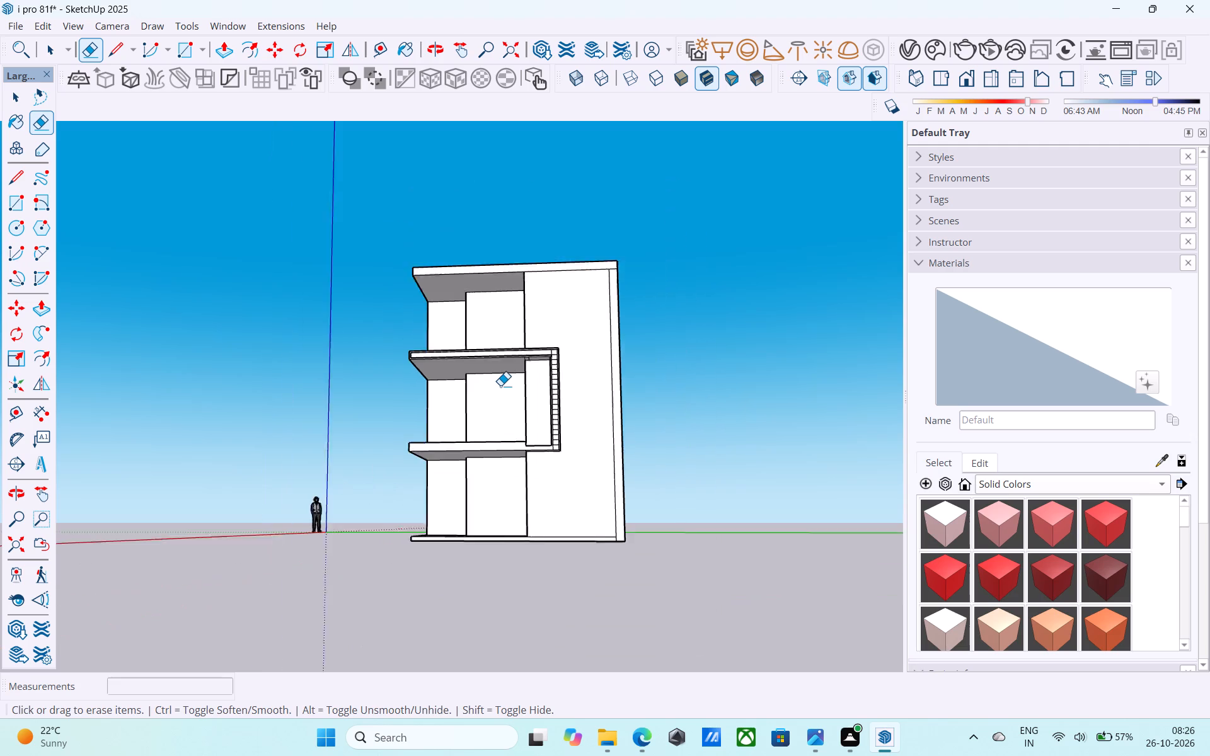
Copy the corner strip's full-height vertical line 2' further inward along the roof slab's bottom edge.
middle_drag(500, 386, 526, 442)
scroll(553, 396, up, 6)
scroll(631, 267, up, 1)
middle_drag(631, 267, 624, 354)
key(space)
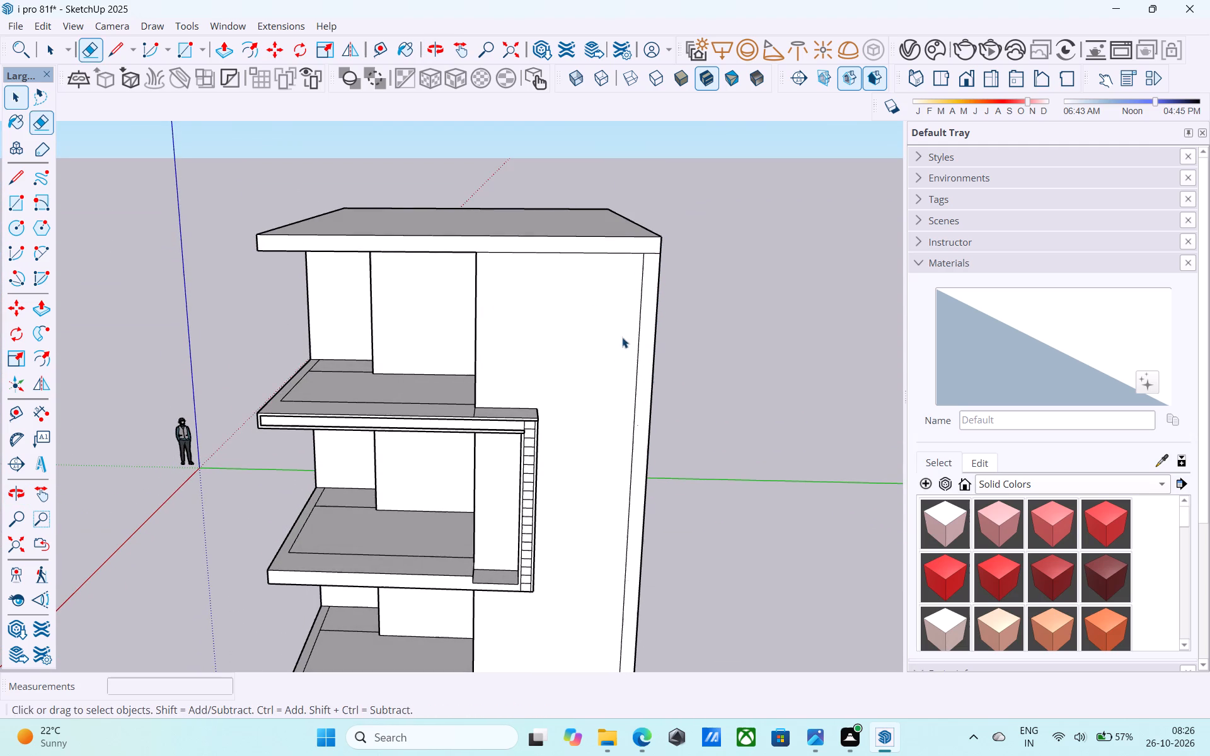
click(638, 306)
click(639, 308)
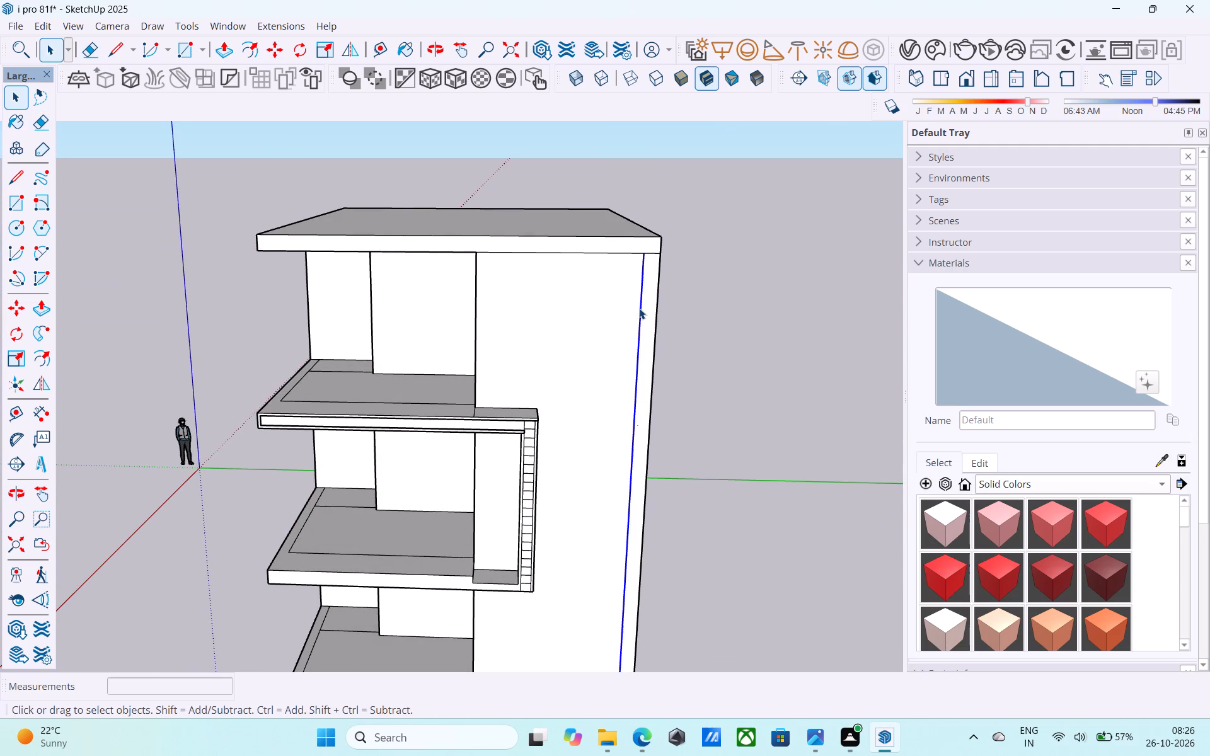
key(m)
click(642, 249)
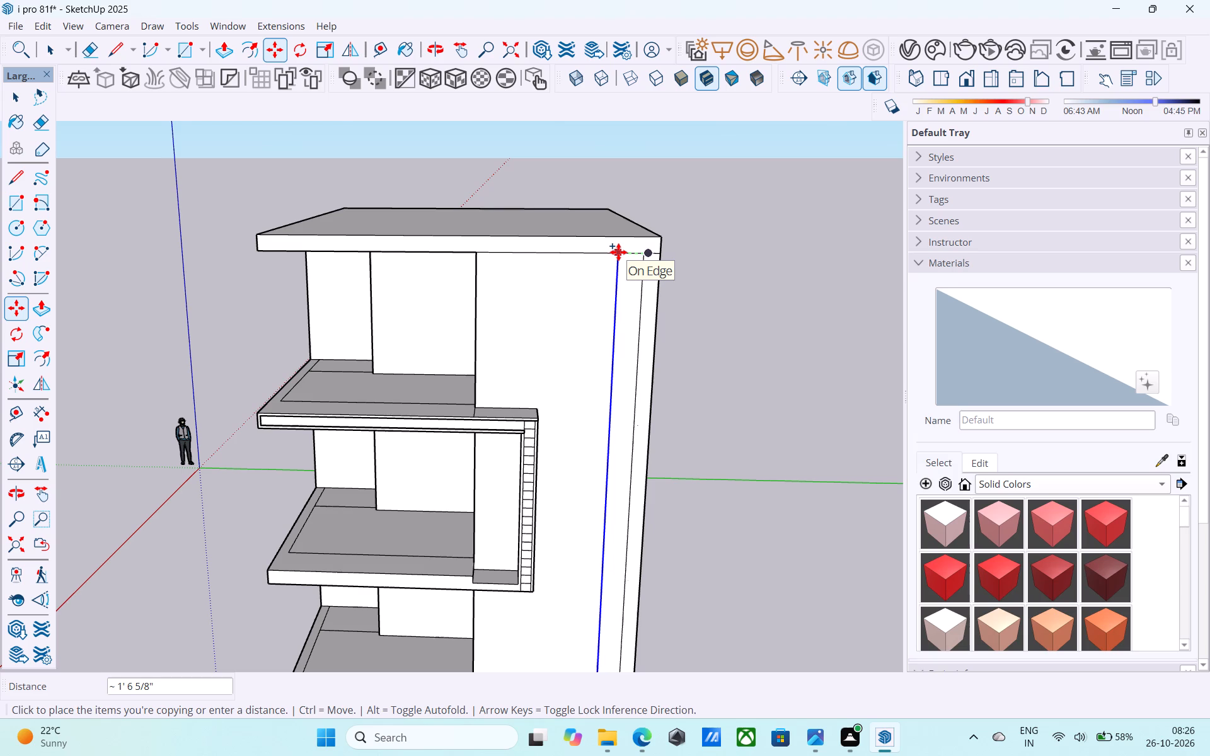
text(1.5')
key(Return)
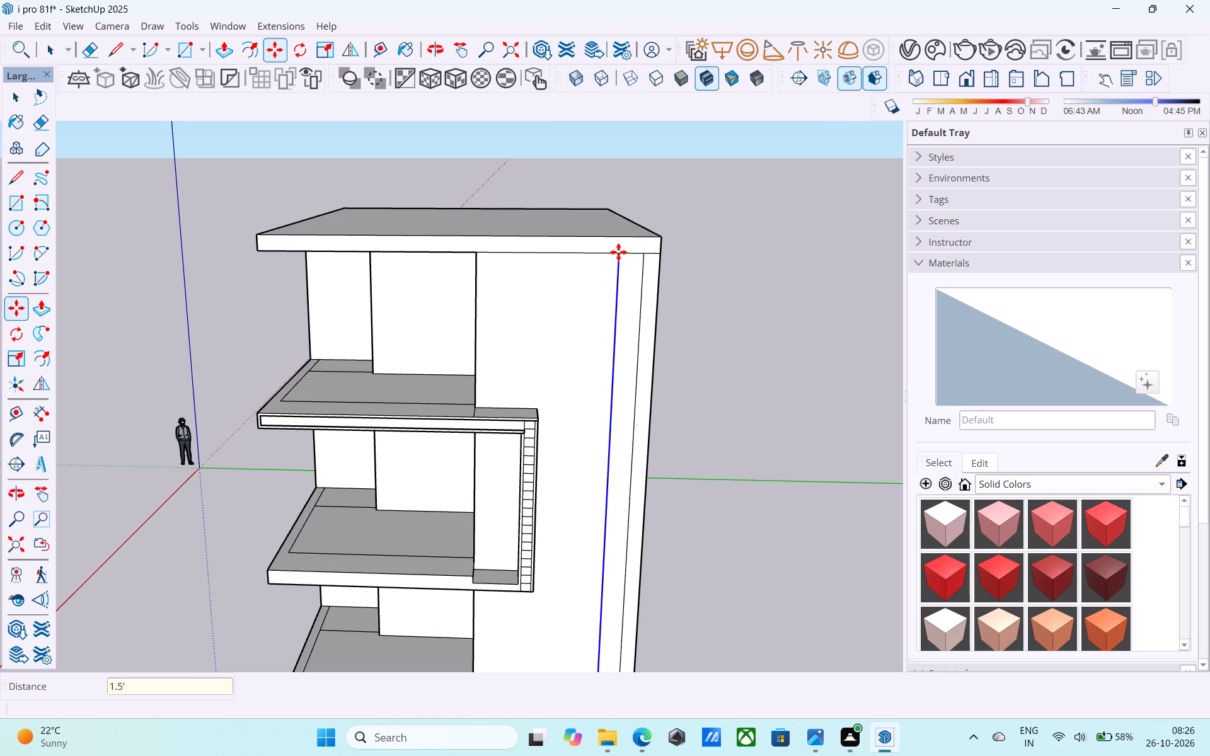
text(2')
key(Return)
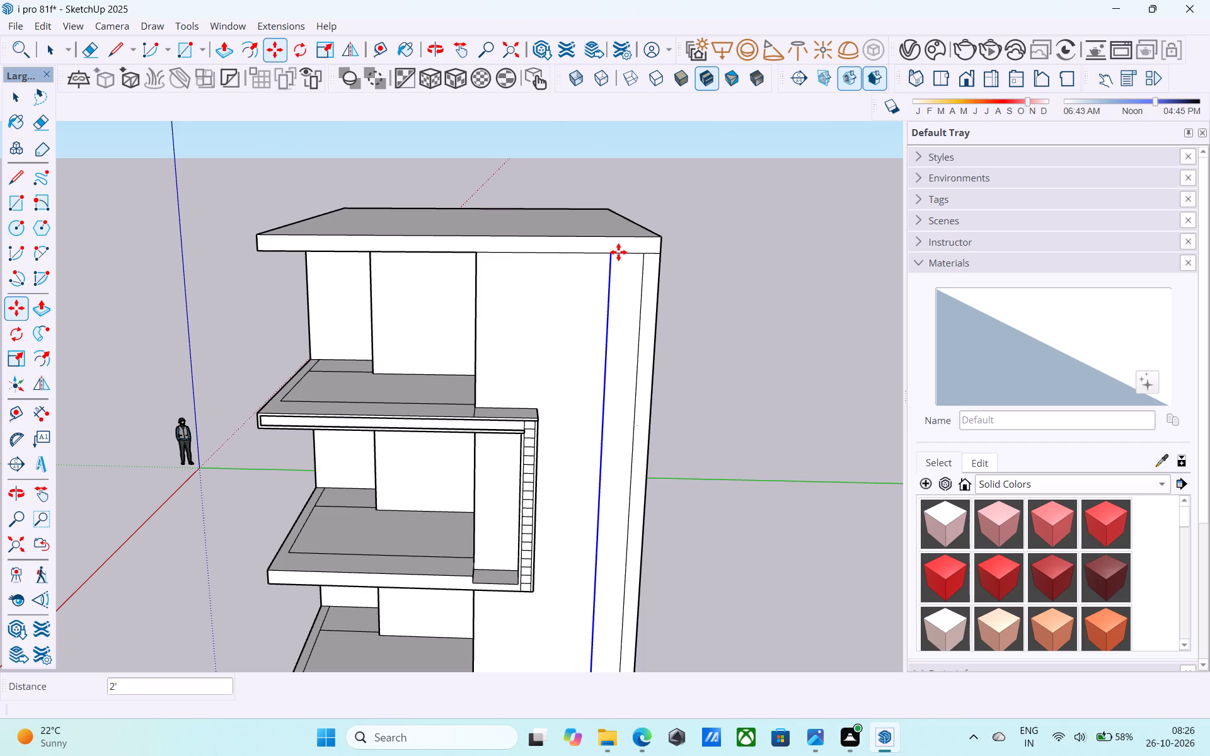
Copy the new vertical line another 1' inward from its top endpoint to form a narrow full-height strip.
scroll(622, 241, up, 1)
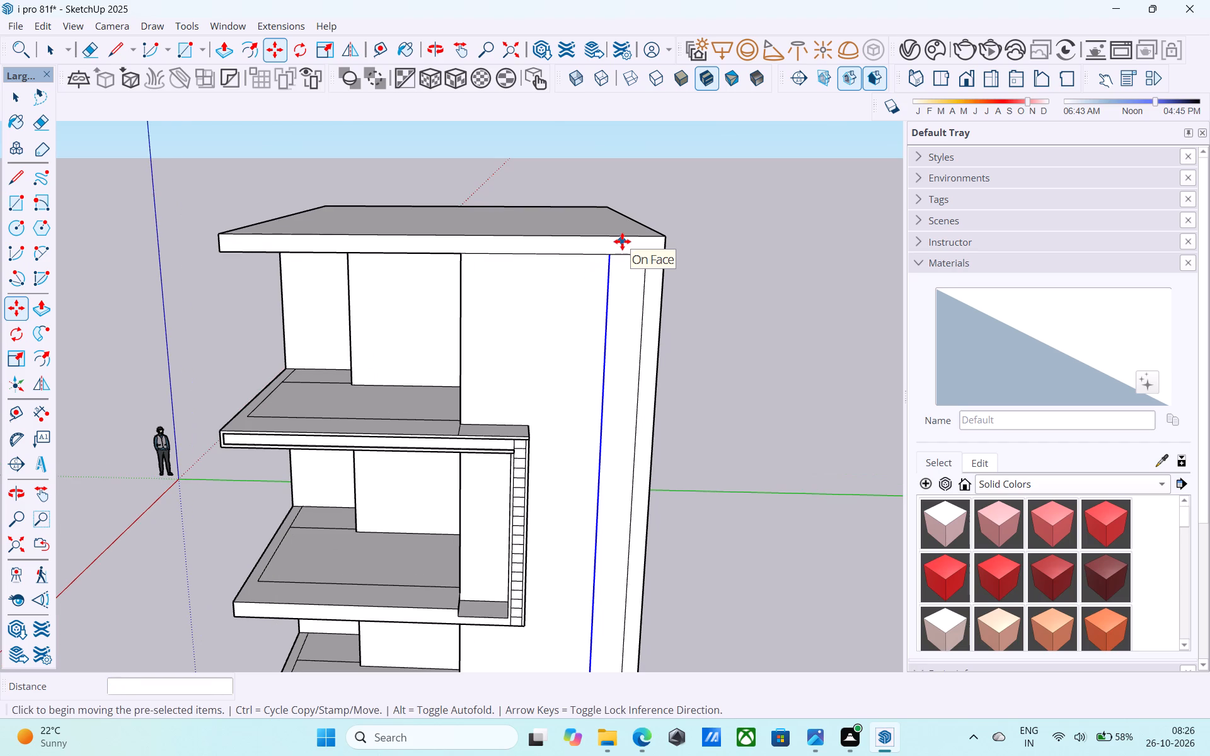
scroll(622, 241, down, 2)
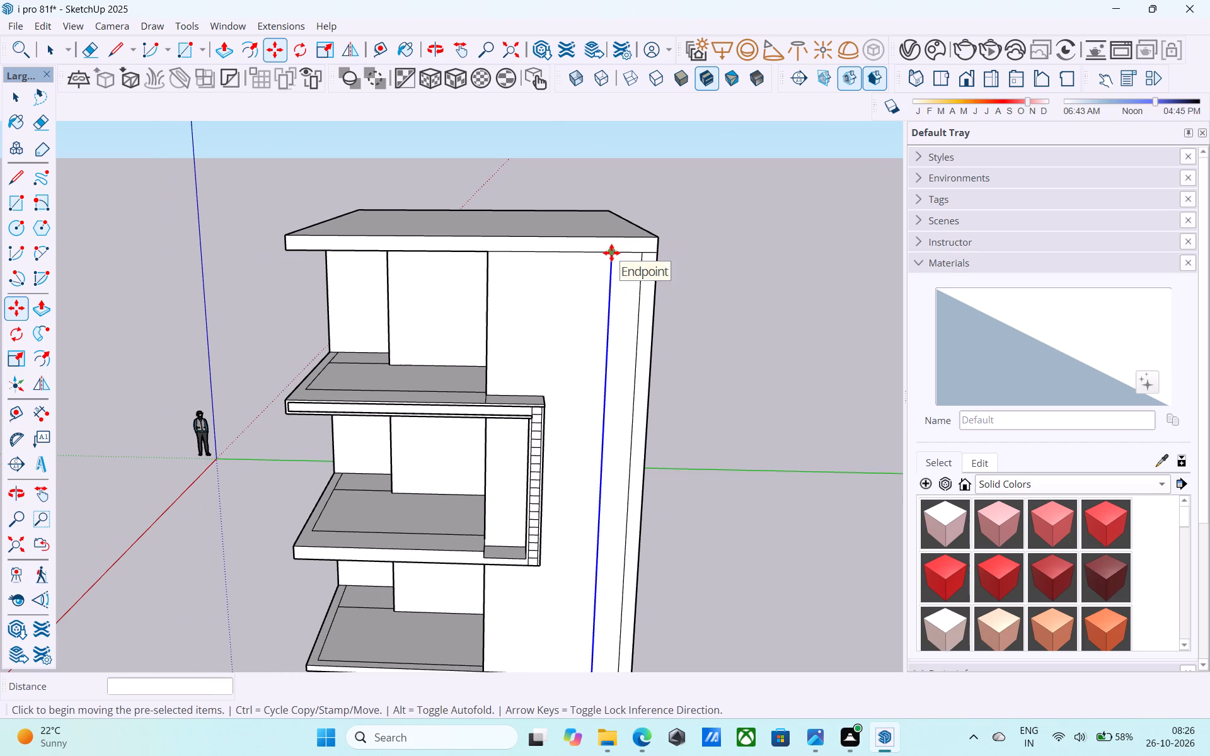
click(611, 253)
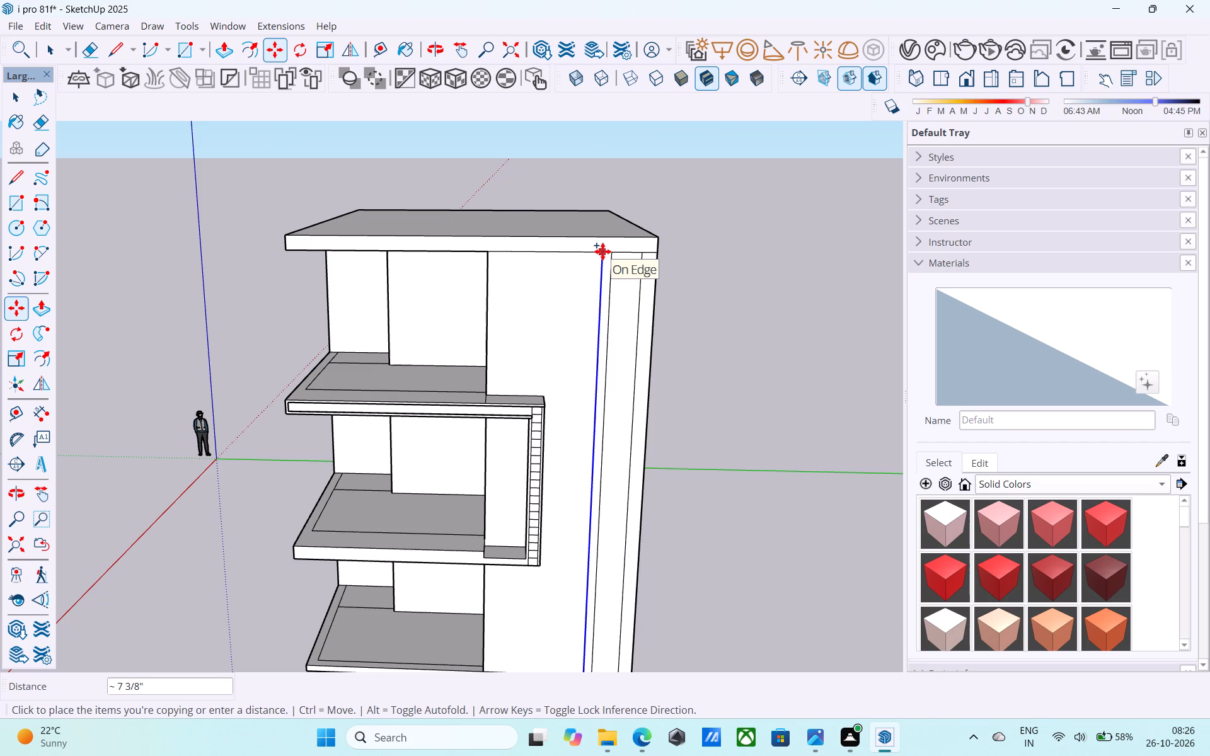
text(1')
key(Return)
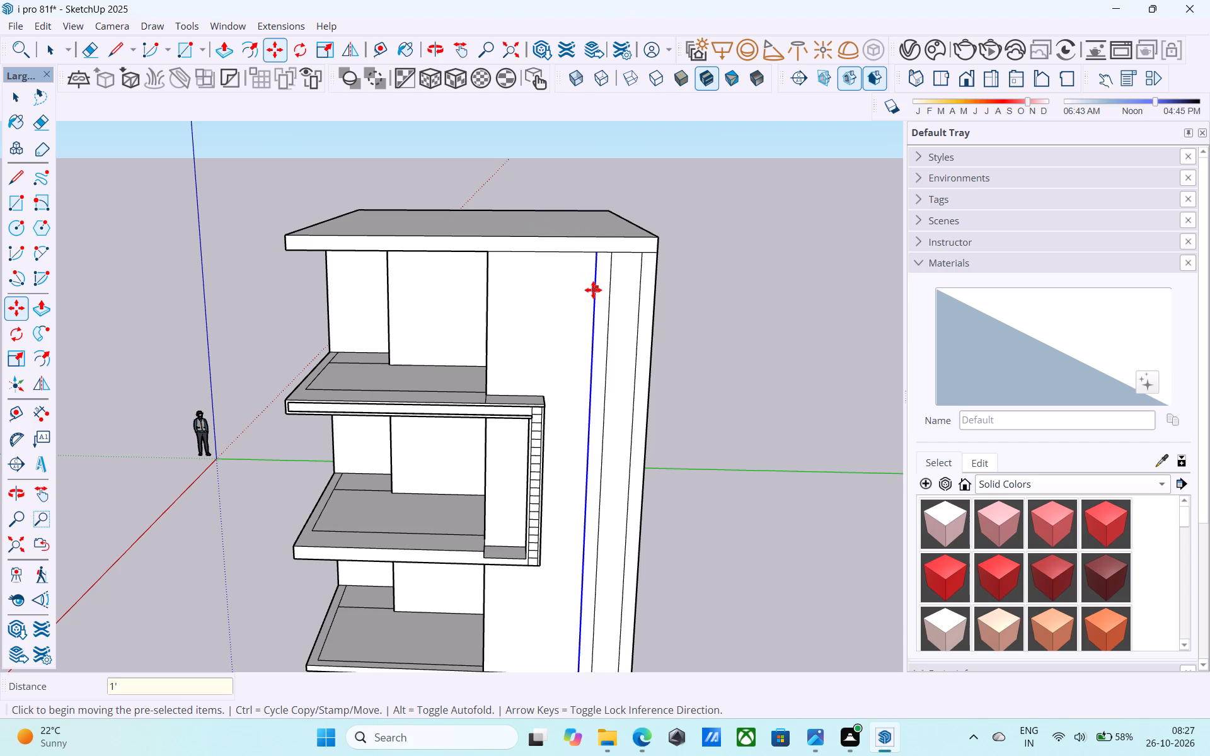
Draw a 2' by 30' rectangle on the front wall, inward and down from the innermost vertical line's top endpoint.
middle_drag(592, 290, 585, 280)
scroll(585, 278, up, 4)
scroll(585, 278, down, 5)
key(space)
middle_drag(585, 278, 589, 279)
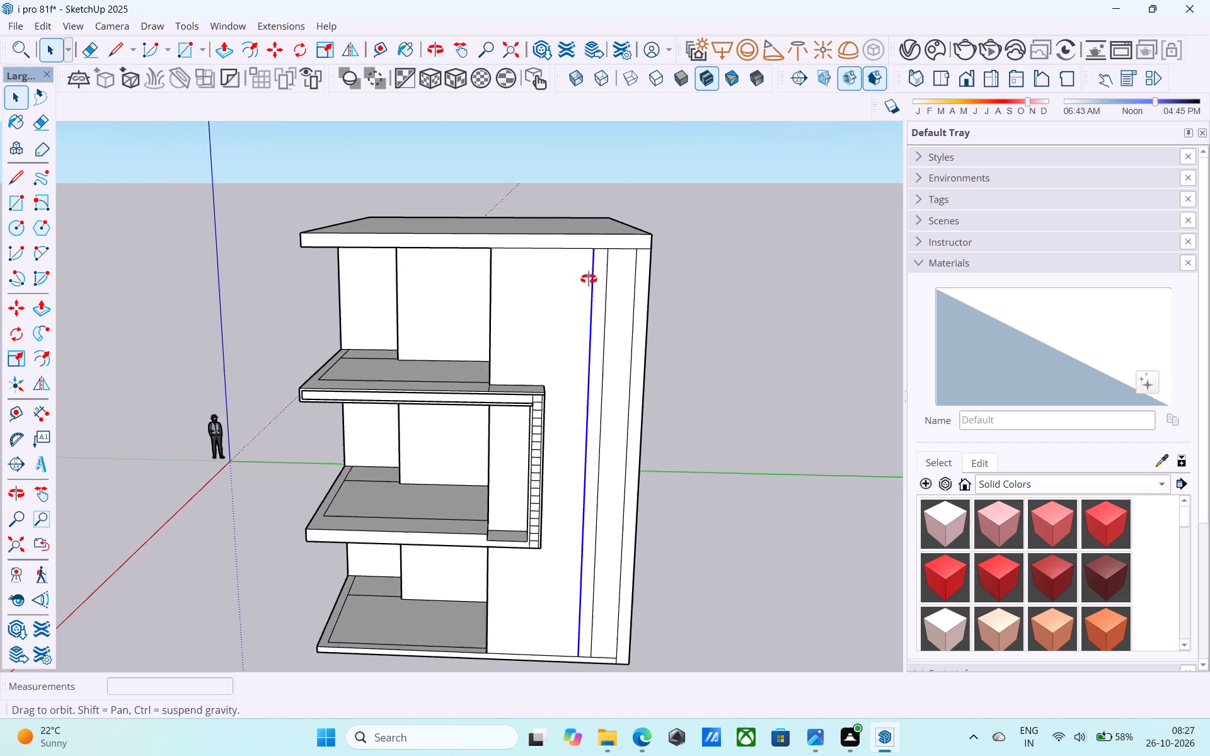
middle_drag(589, 279, 598, 283)
scroll(593, 275, up, 5)
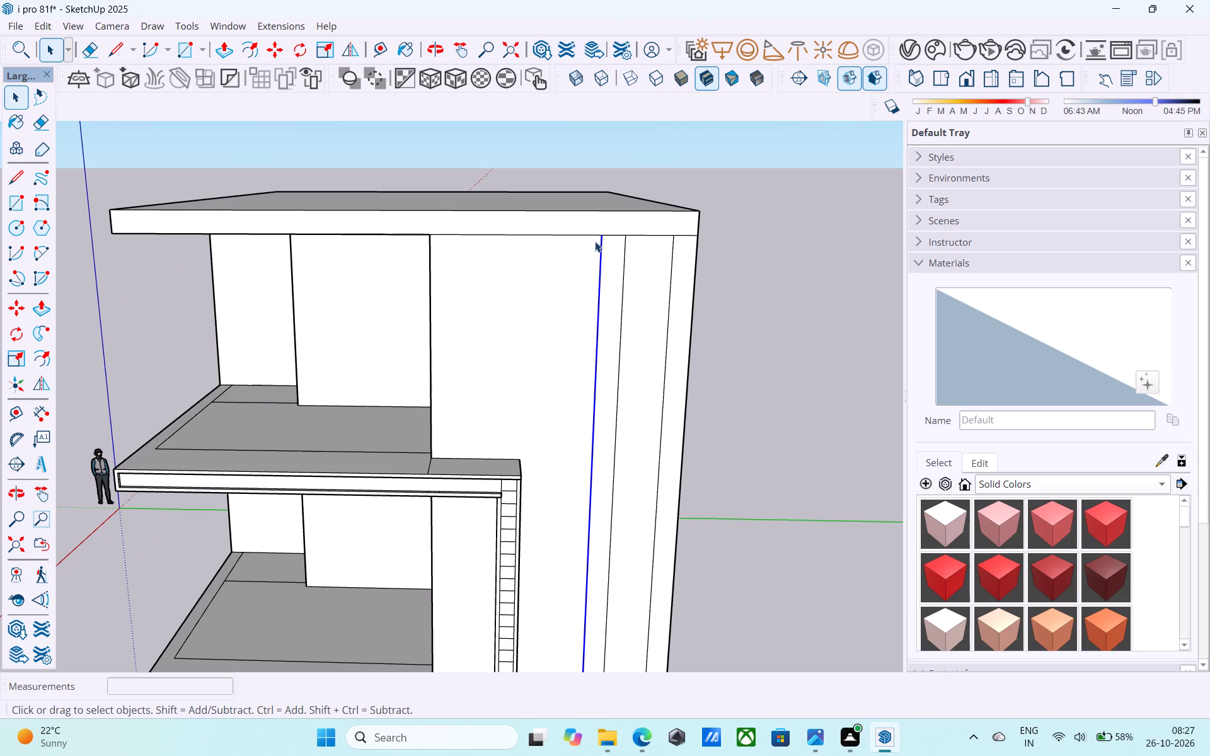
key(r)
click(599, 240)
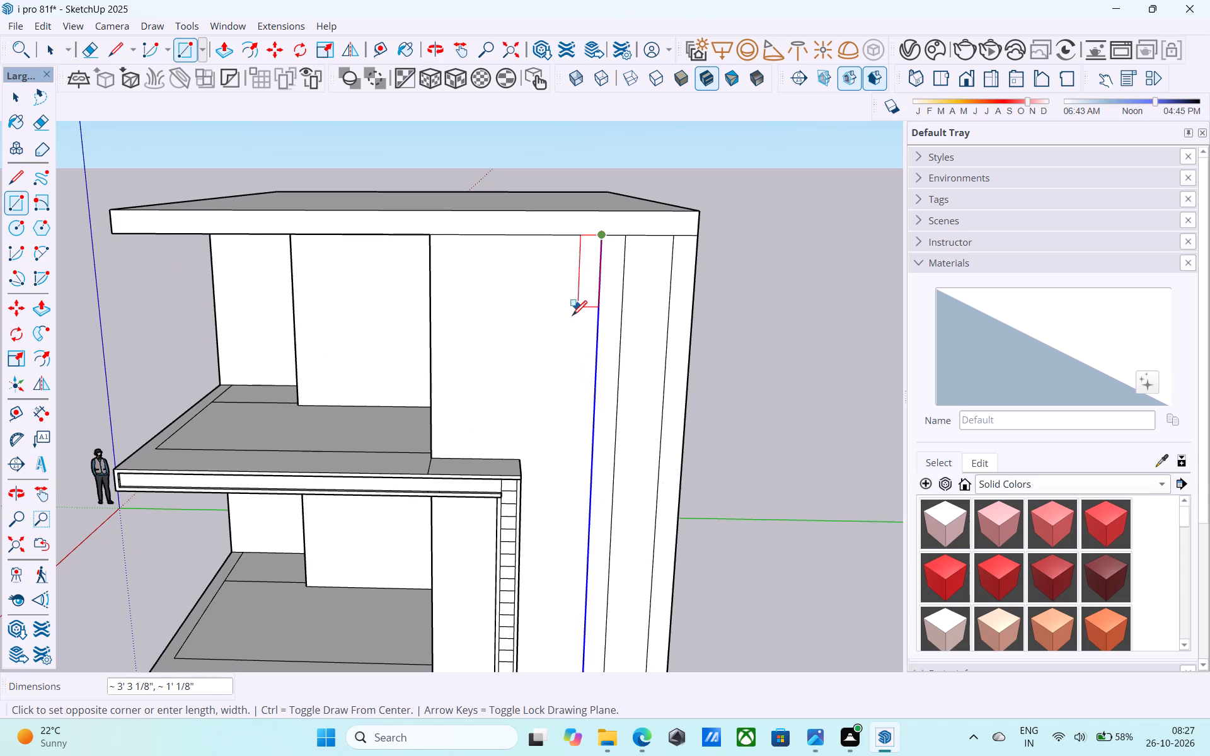
scroll(570, 319, down, 13)
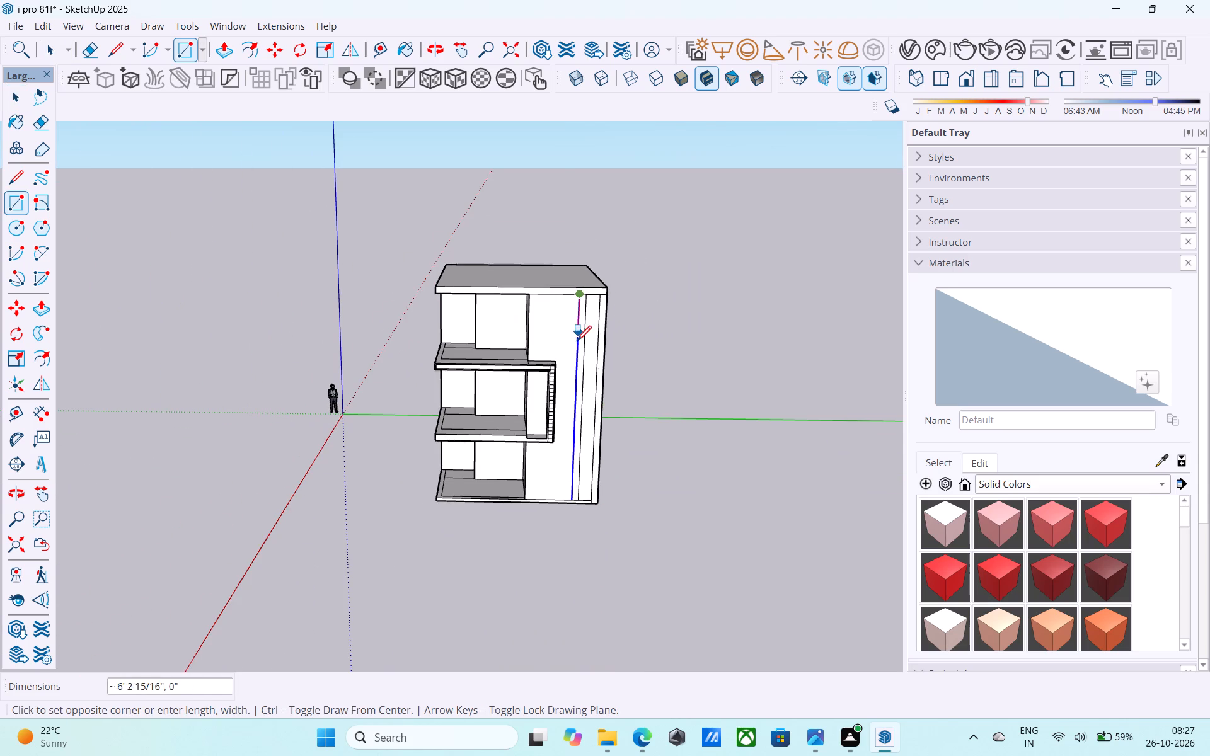
scroll(557, 518, up, 6)
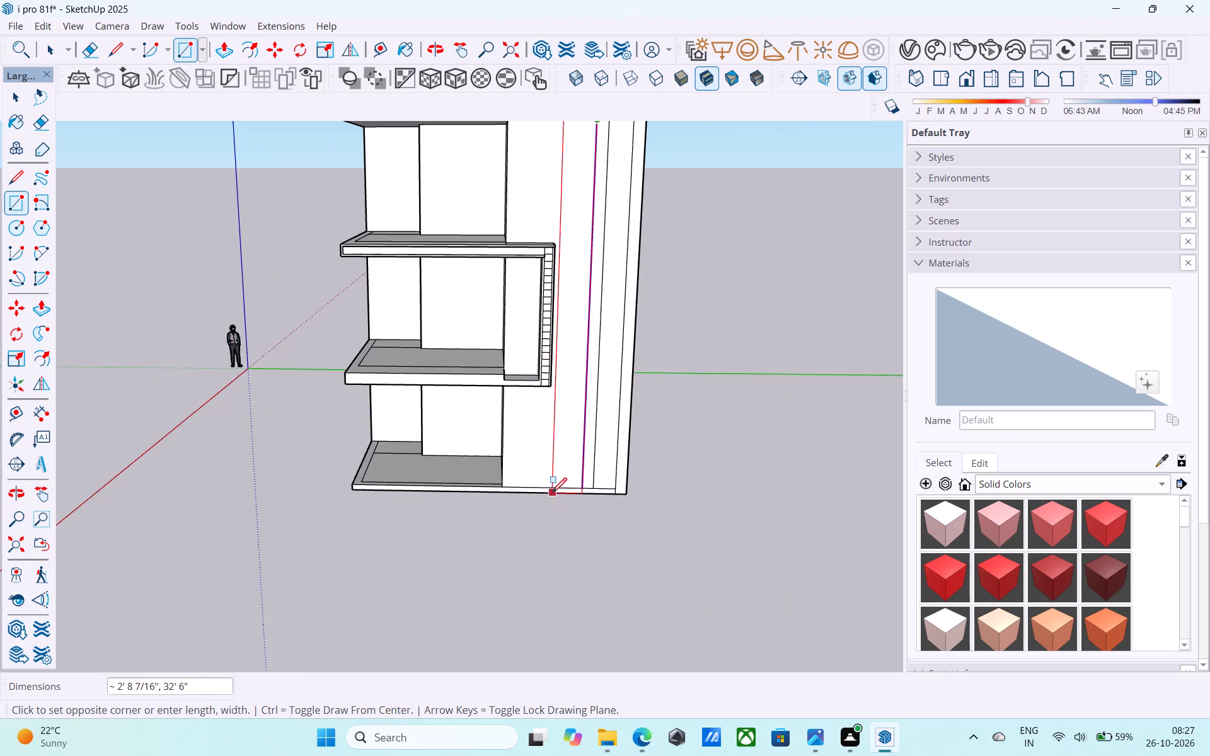
scroll(556, 479, up, 11)
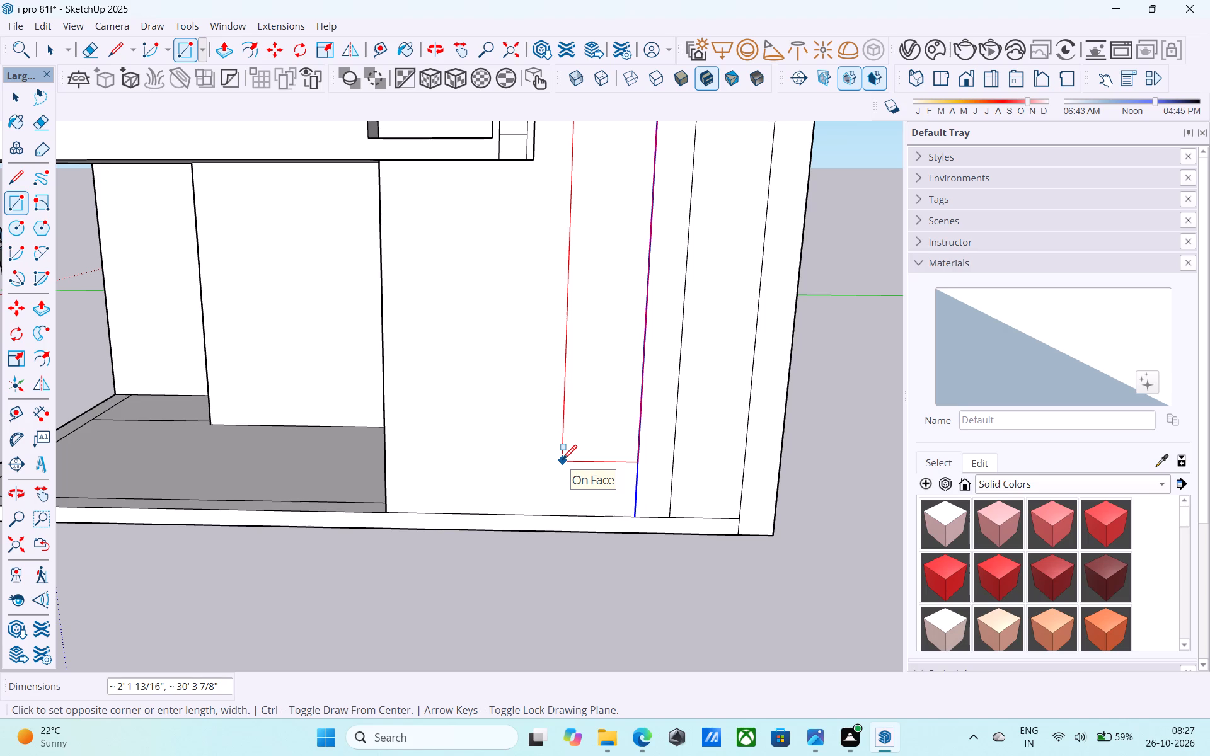
text(2',30')
key(Return)
scroll(539, 487, down, 11)
key(space)
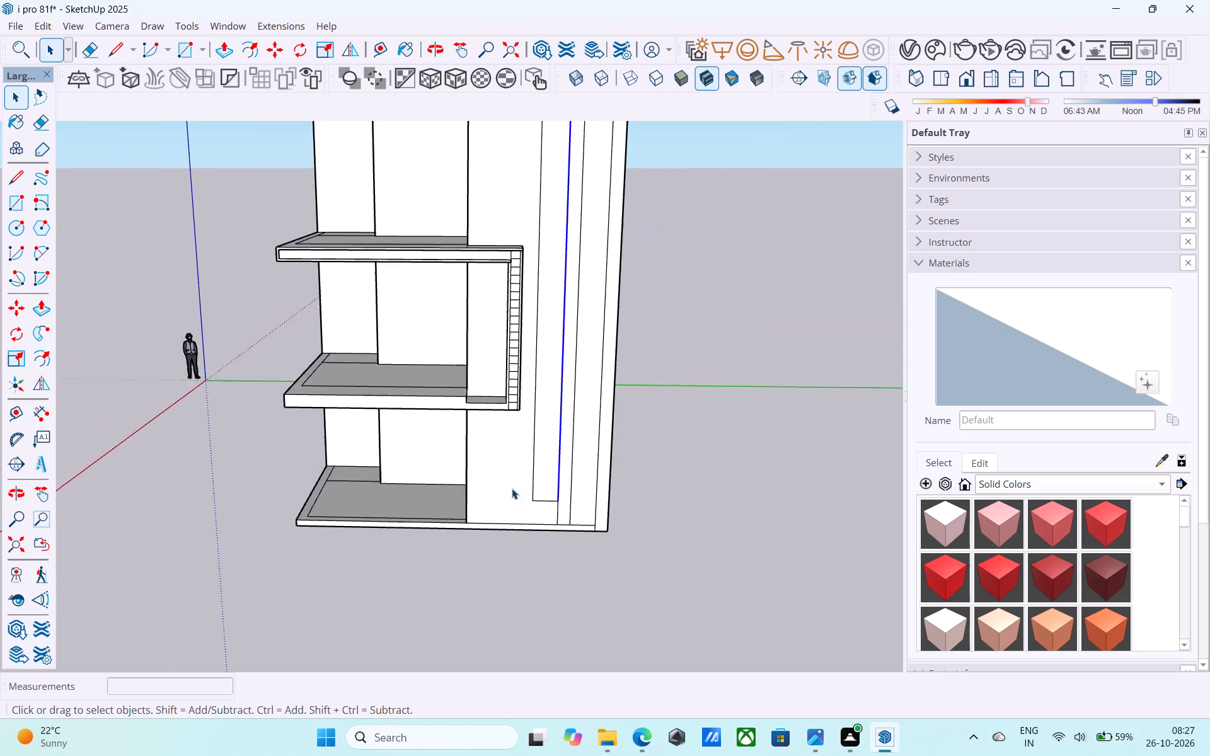
Offset the outline of the tall 2' by 30' rectangle inward by 2".
scroll(534, 419, down, 5)
middle_drag(538, 411, 575, 473)
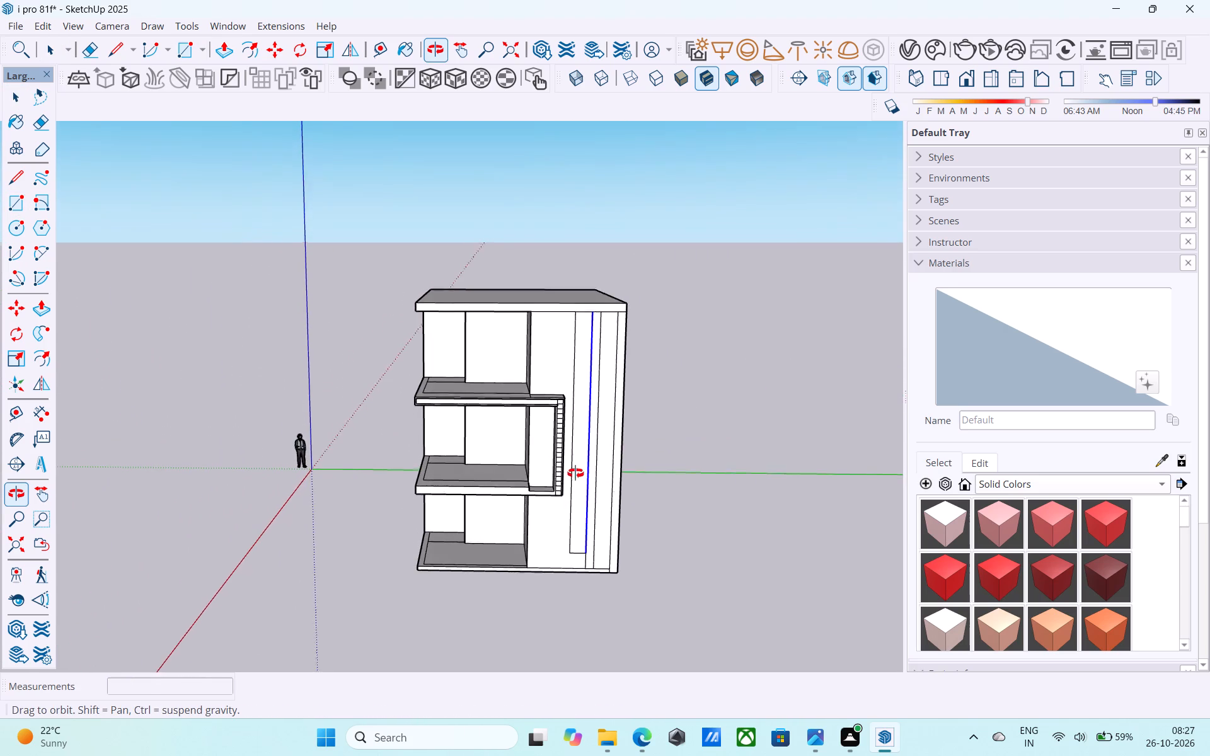
middle_drag(575, 473, 575, 471)
scroll(579, 465, up, 5)
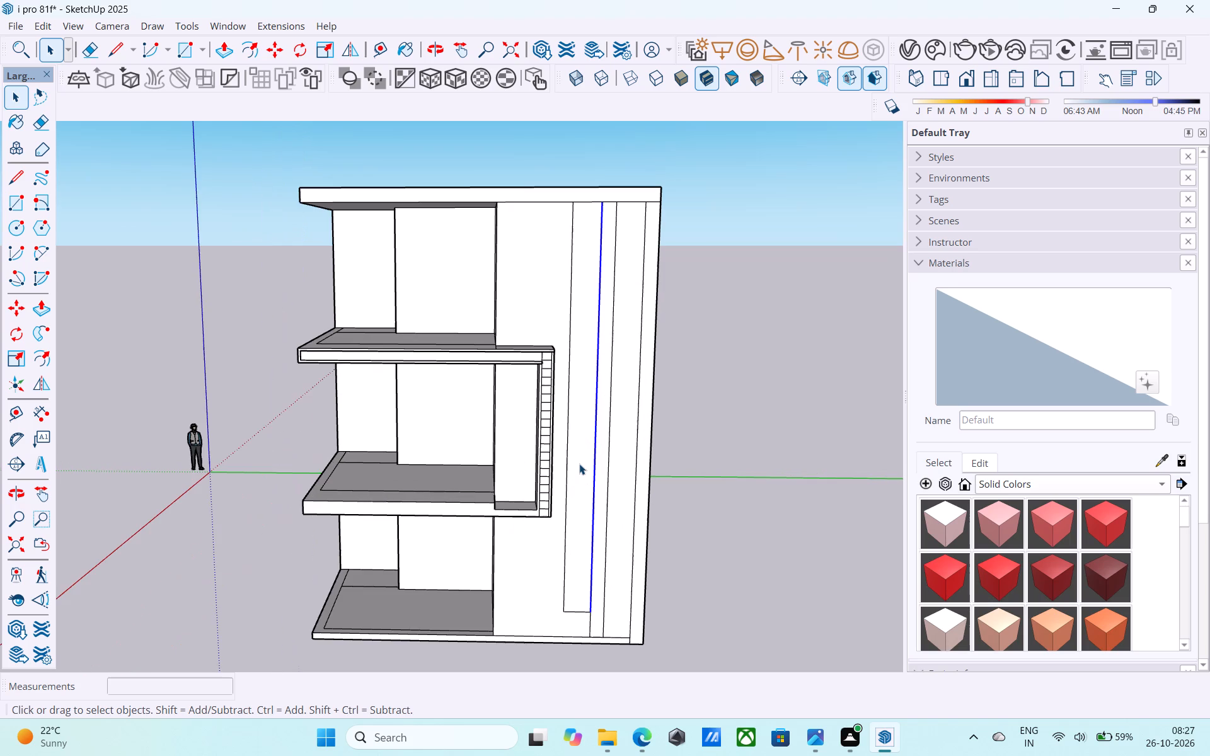
click(579, 464)
scroll(579, 464, up, 2)
key(f)
click(579, 462)
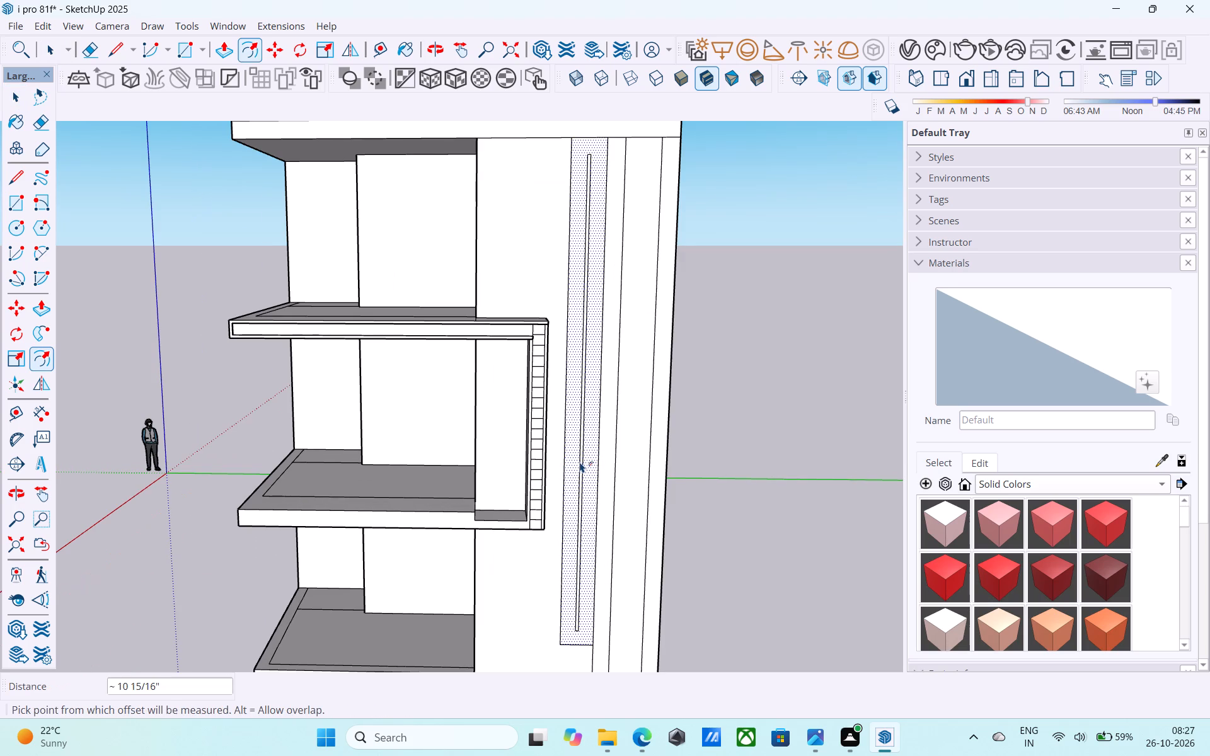
text(1")
key(Return)
text(2")
key(Return)
key(space)
scroll(581, 459, down, 5)
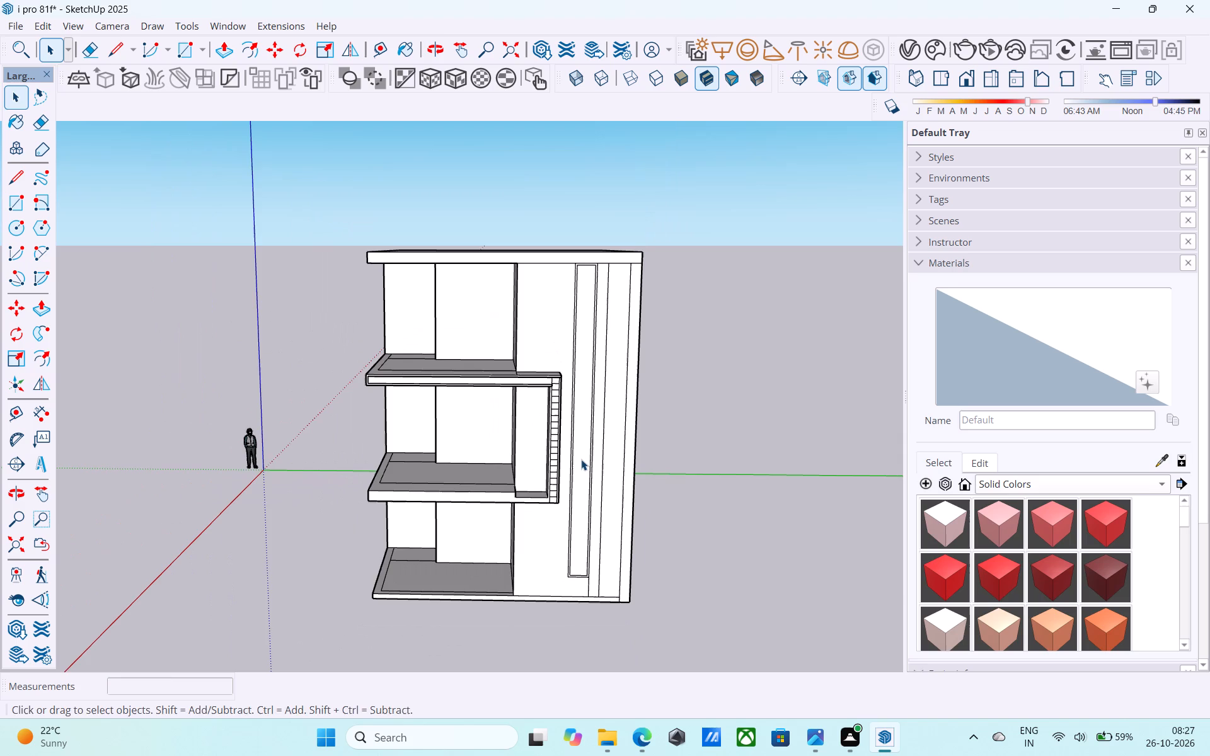
Erase the segment of the roof slab's bottom edge above the narrow 1' strip beside the tall rectangle.
middle_drag(581, 459, 576, 530)
scroll(593, 318, up, 5)
scroll(595, 318, down, 2)
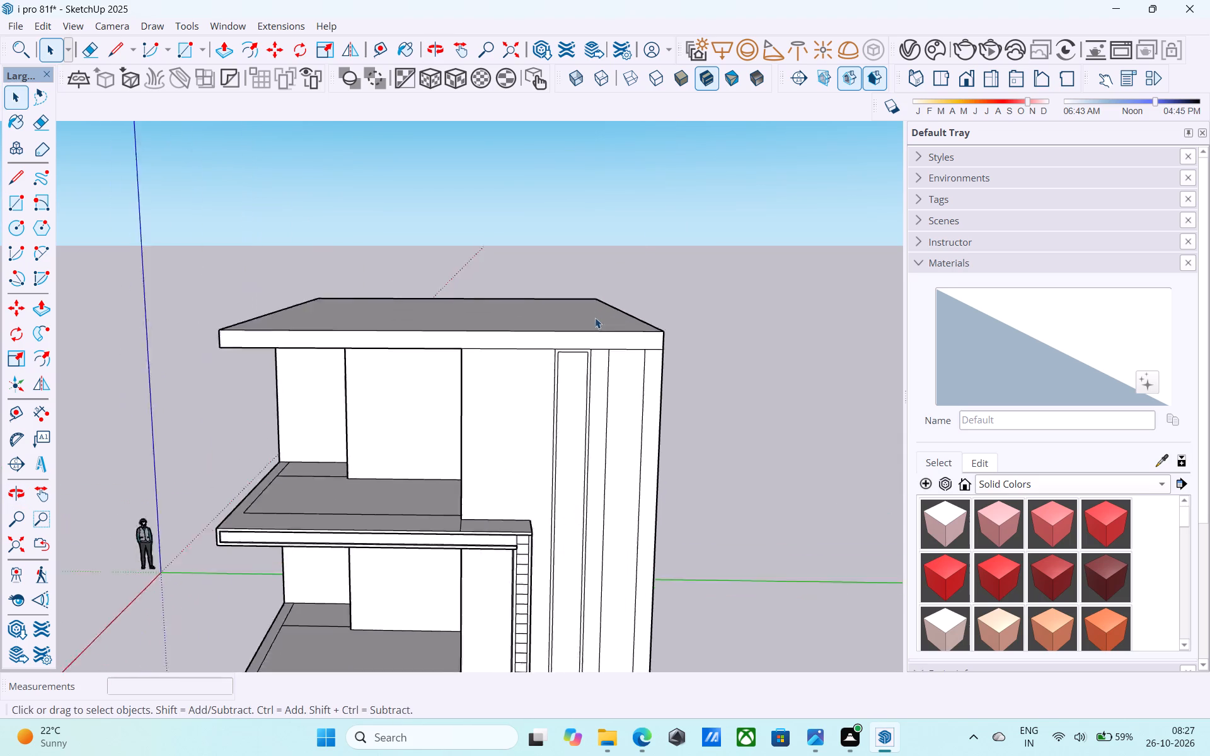
scroll(595, 318, down, 4)
shift+middle_drag(599, 350, 585, 320)
scroll(594, 333, up, 5)
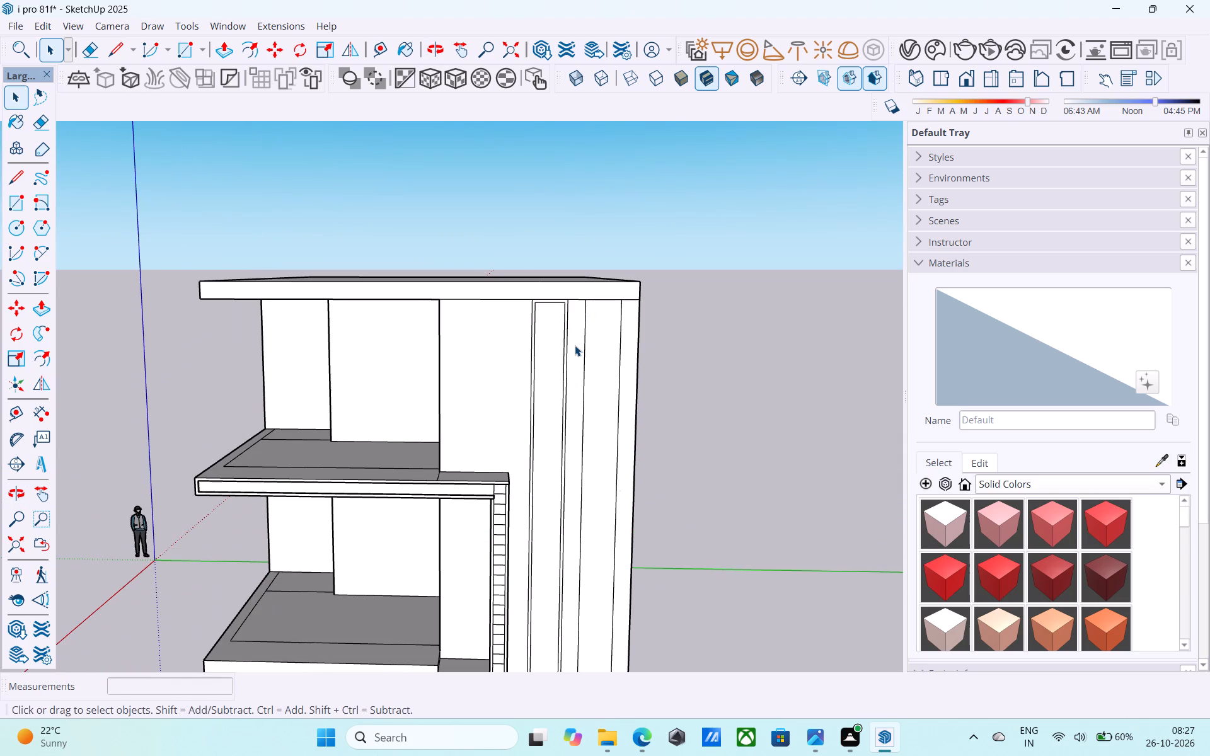
click(575, 345)
scroll(575, 345, up, 2)
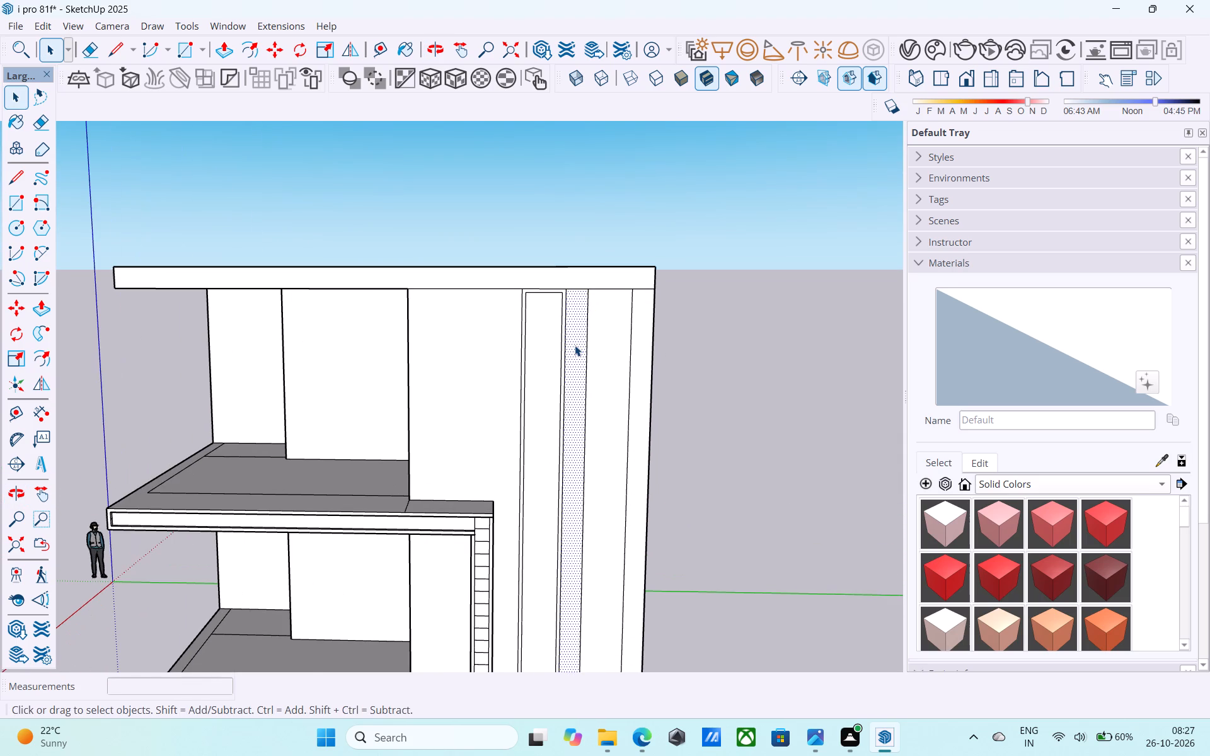
key(e)
scroll(571, 300, up, 4)
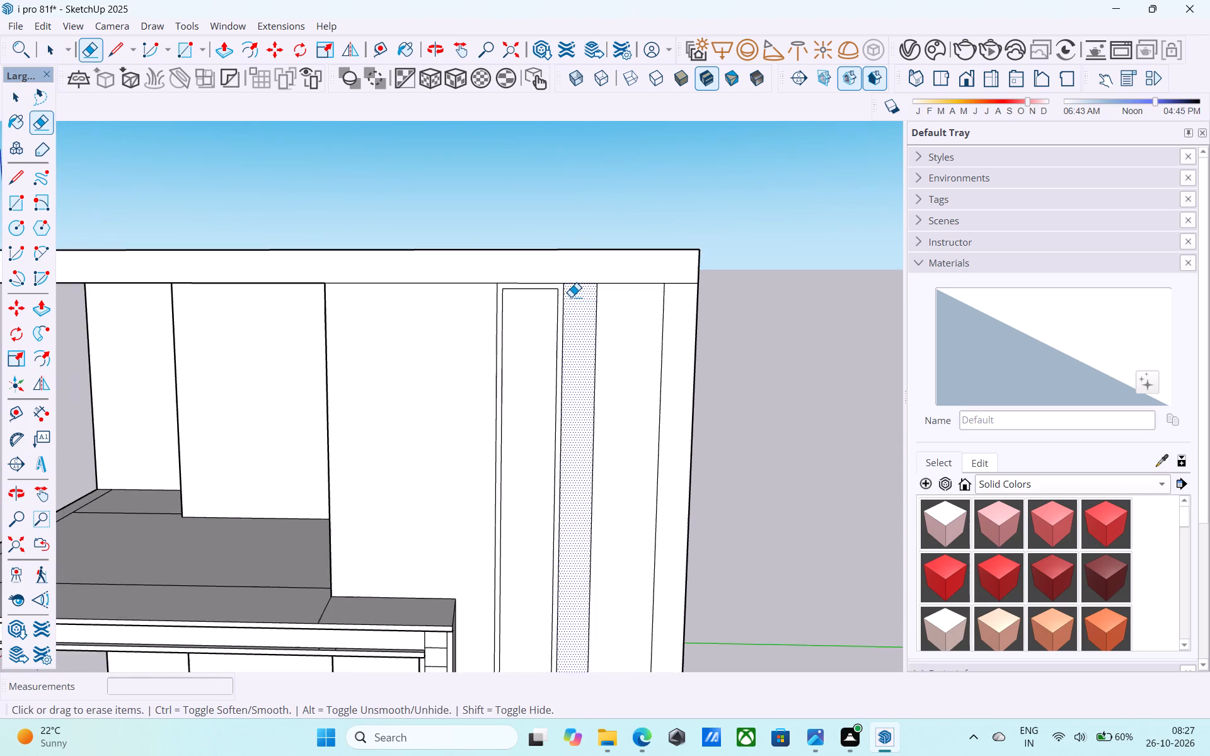
drag(573, 294, 577, 283)
Draw a short vertical line across the roof slab's front face, from the narrow strip's outer line to the slab's top edge.
key(l)
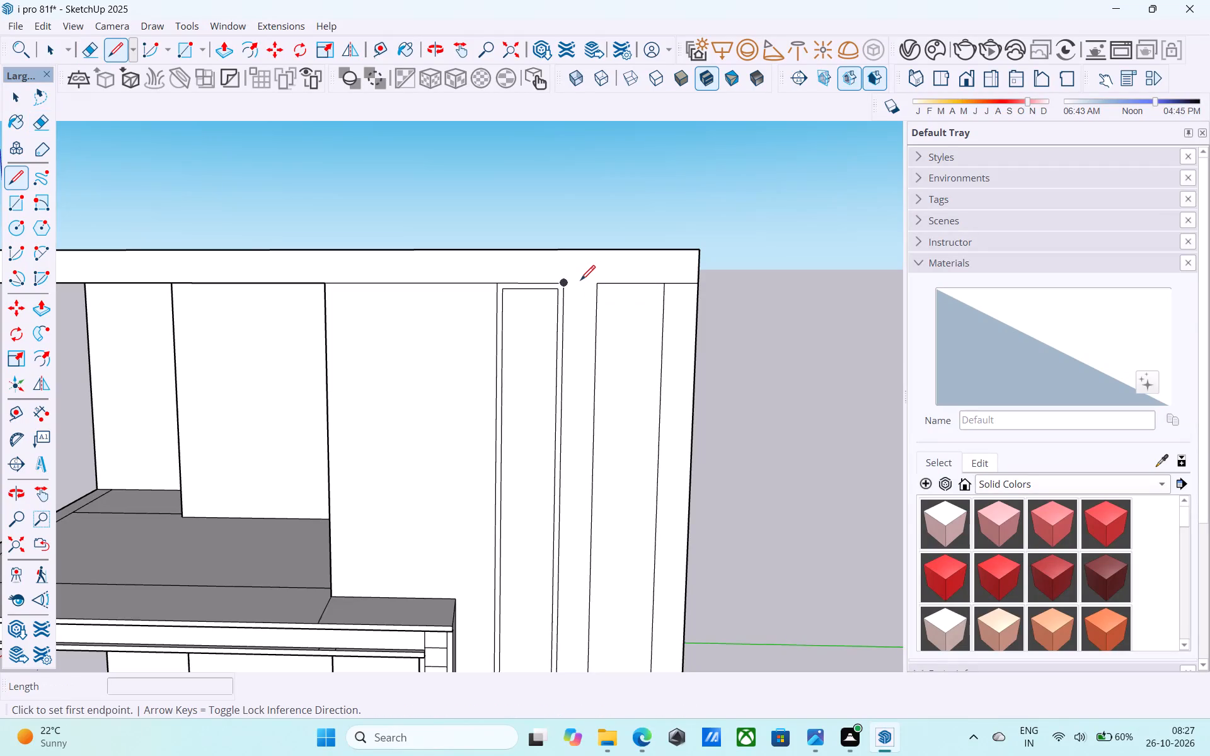
click(602, 289)
key(l)
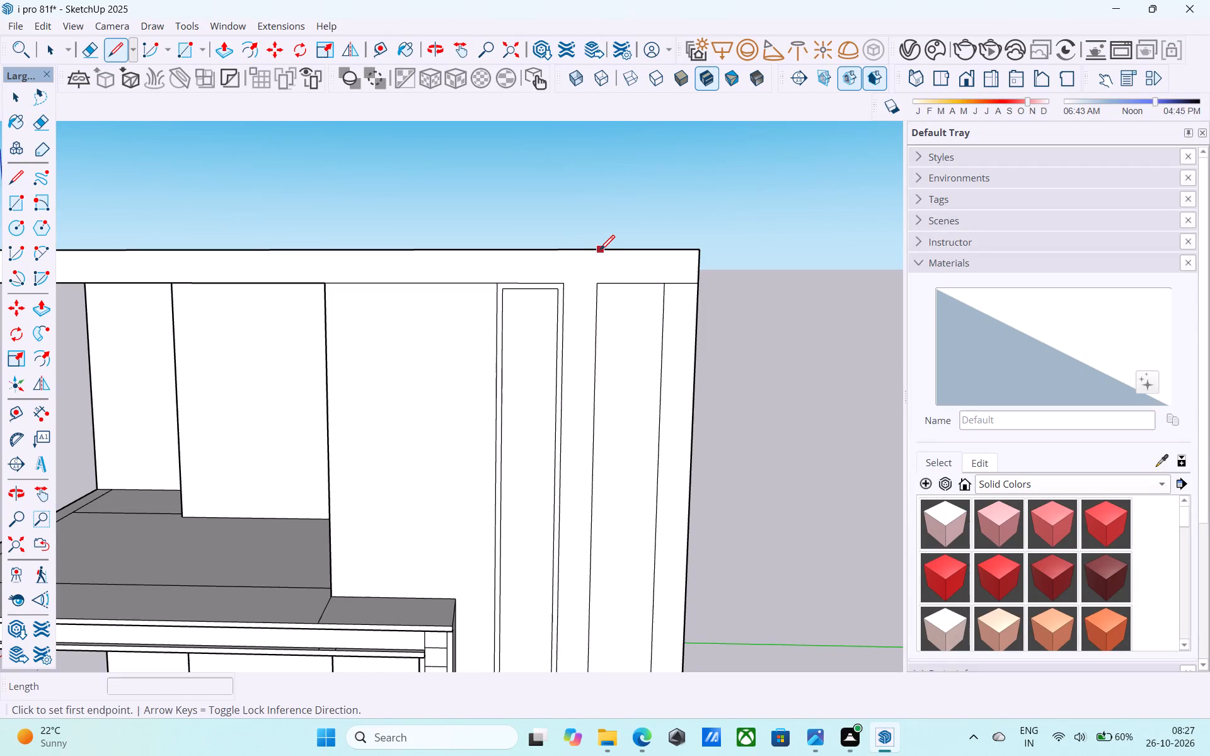
click(602, 283)
click(601, 253)
key(space)
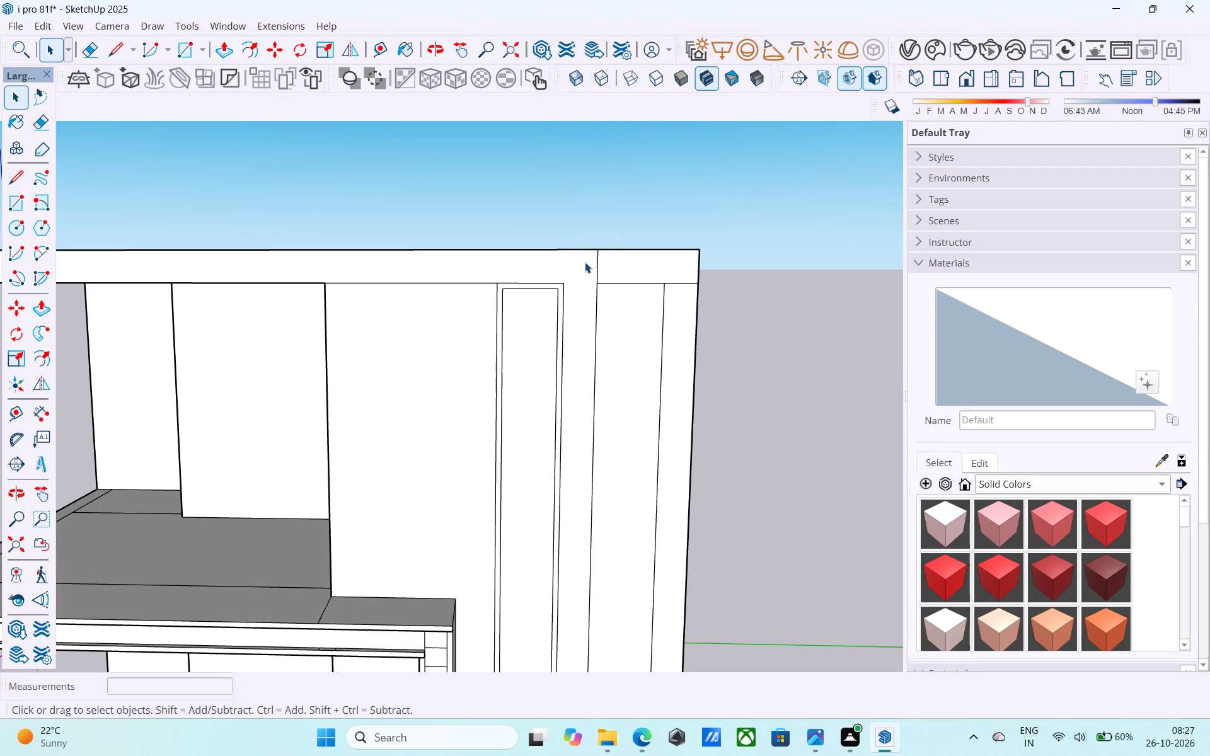
Select the joined roof-band and strip face, and examine the house from the front and the side with recessed openings.
click(580, 265)
scroll(581, 266, down, 6)
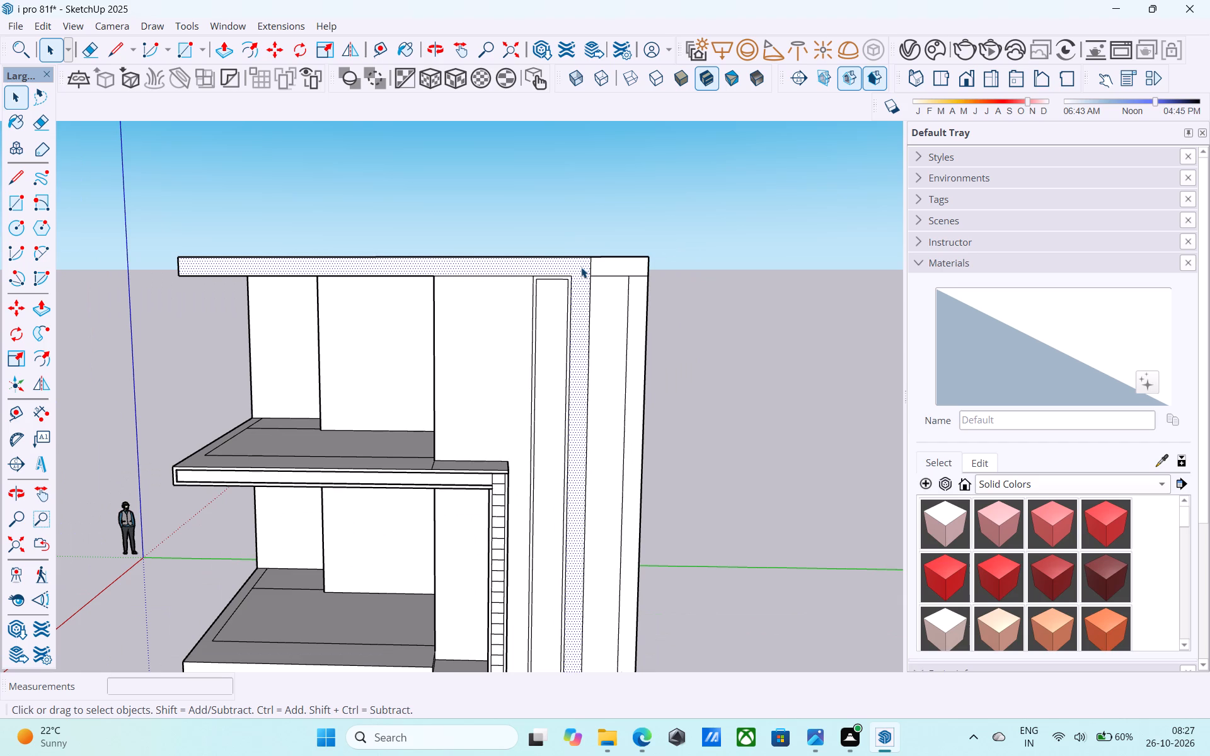
scroll(581, 267, down, 5)
middle_drag(581, 267, 766, 302)
scroll(309, 245, up, 4)
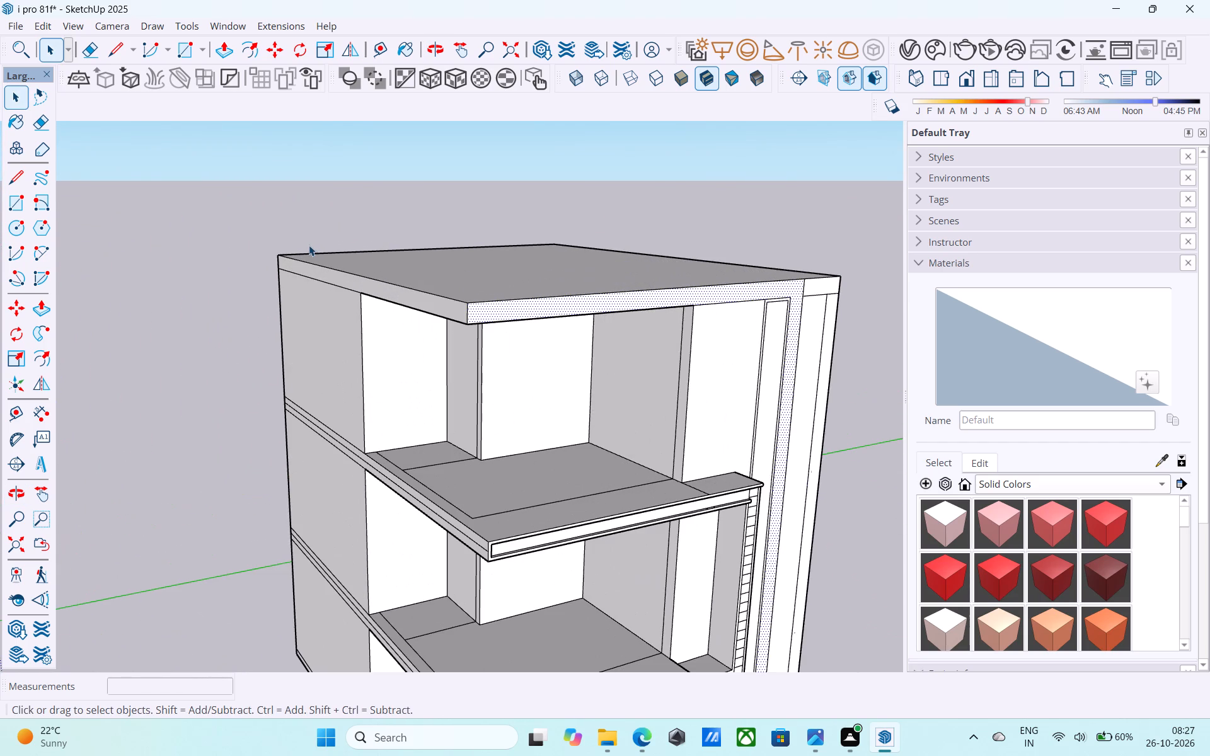
scroll(309, 246, up, 1)
scroll(309, 246, down, 9)
scroll(309, 246, up, 1)
scroll(309, 246, down, 2)
middle_drag(313, 250, 185, 220)
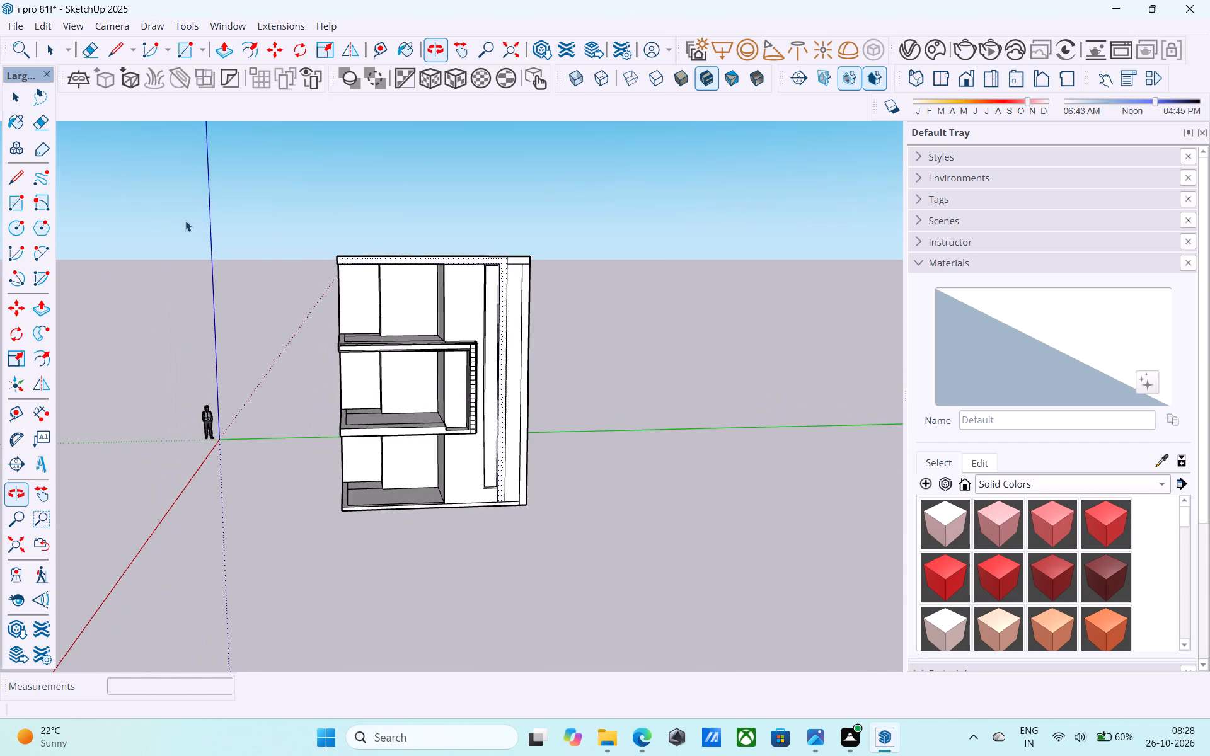
scroll(307, 320, up, 5)
scroll(308, 319, down, 2)
middle_drag(309, 318, 454, 322)
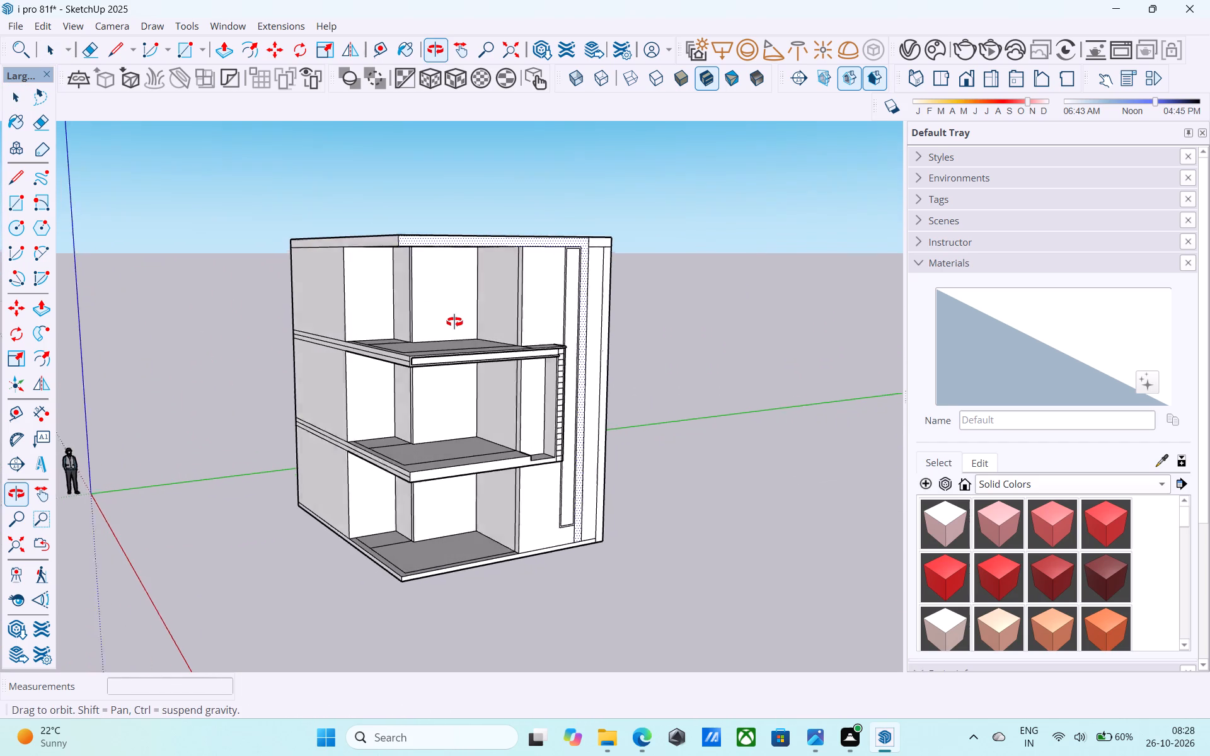
middle_drag(454, 322, 456, 322)
middle_drag(430, 319, 331, 318)
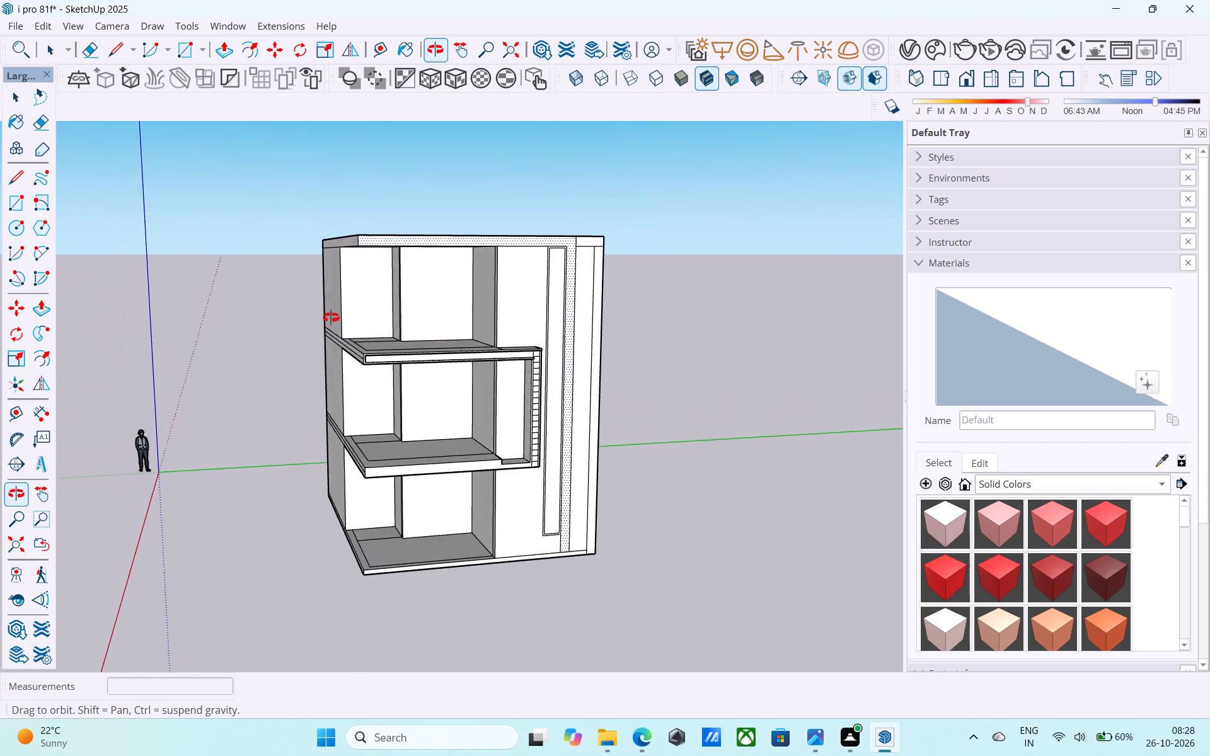
middle_drag(331, 318, 466, 343)
scroll(287, 295, up, 5)
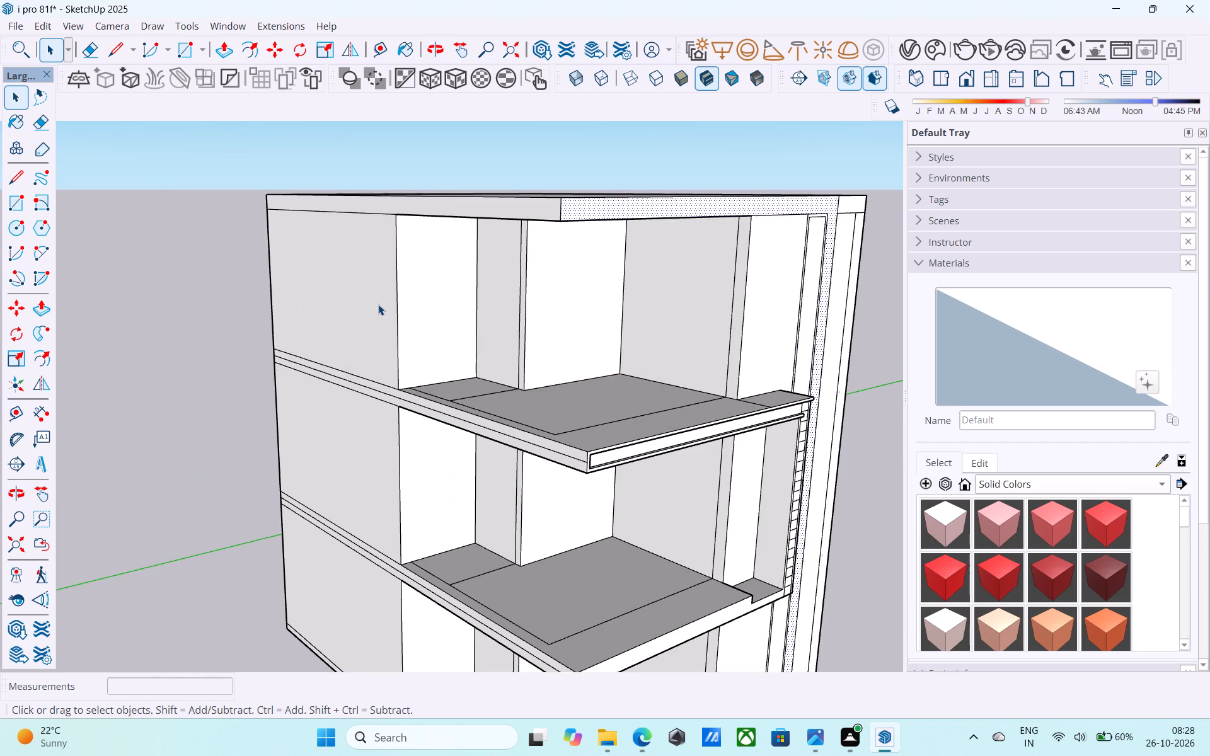
Push the top storey's side wall face inward 9" between the roof slab and the floor band.
click(378, 304)
scroll(379, 304, up, 3)
key(p)
click(379, 304)
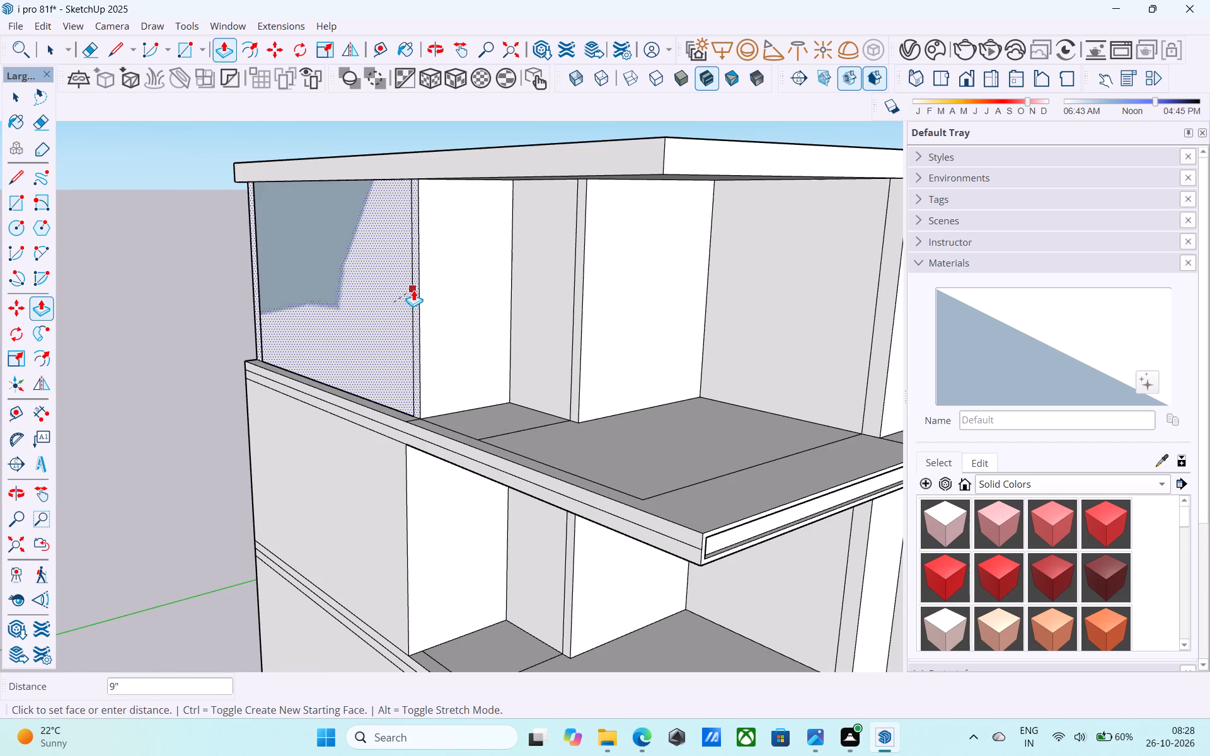
click(414, 290)
click(392, 289)
key(space)
Delete the top storey's side wall panel face between the roof slab and the floor band.
click(392, 289)
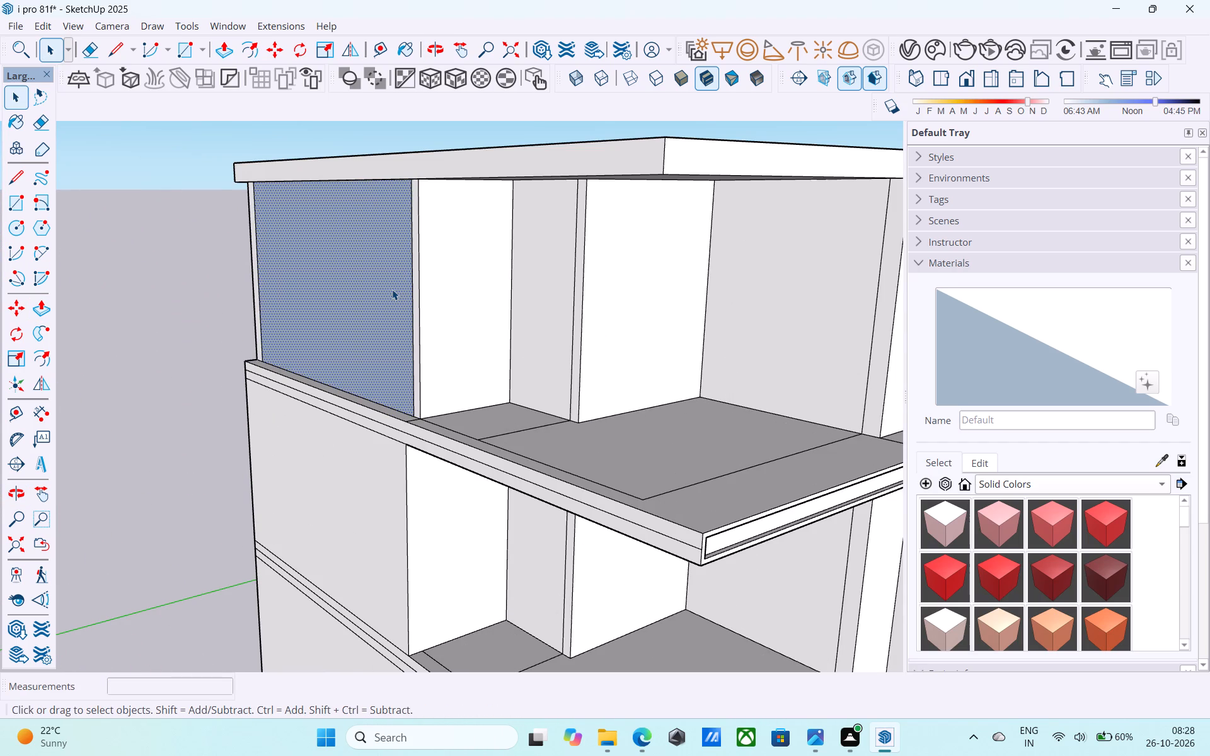
key(Delete)
Push the front cross wall's narrow end face beside the new opening inward, in line with the adjacent recessed wall.
middle_drag(392, 289, 461, 302)
click(463, 305)
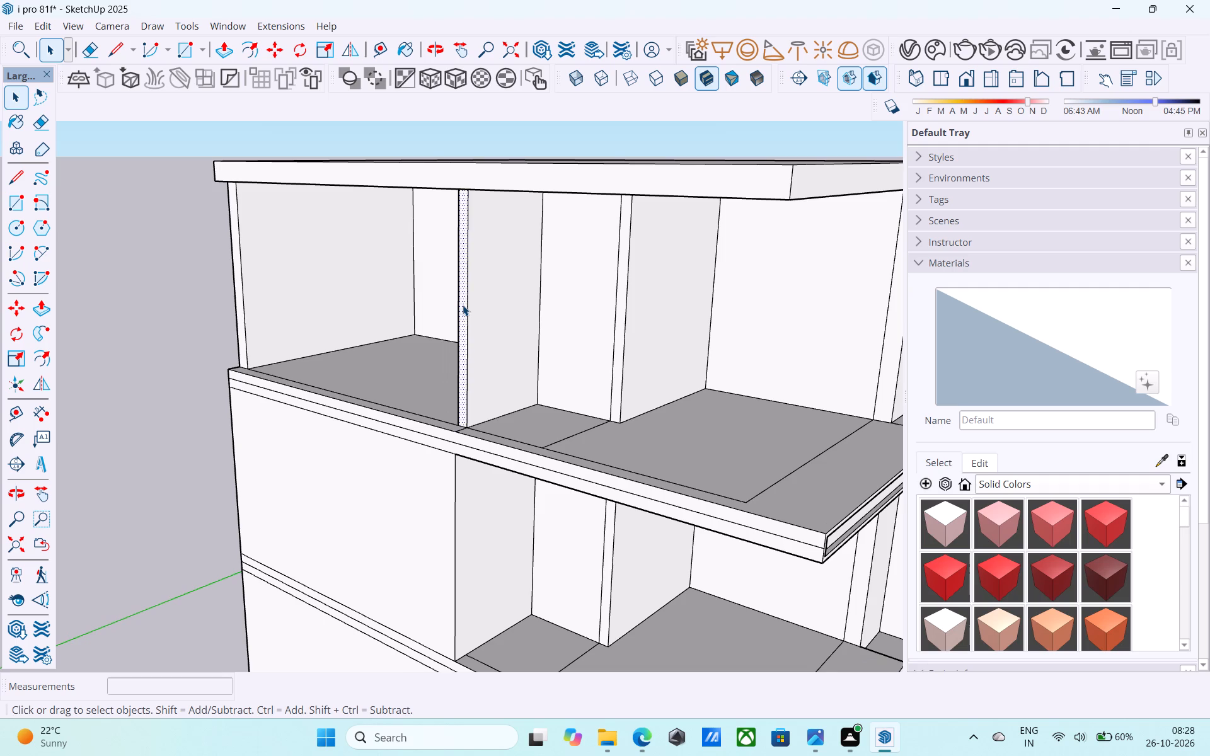
key(p)
click(463, 305)
click(553, 290)
key(space)
scroll(241, 297, up, 2)
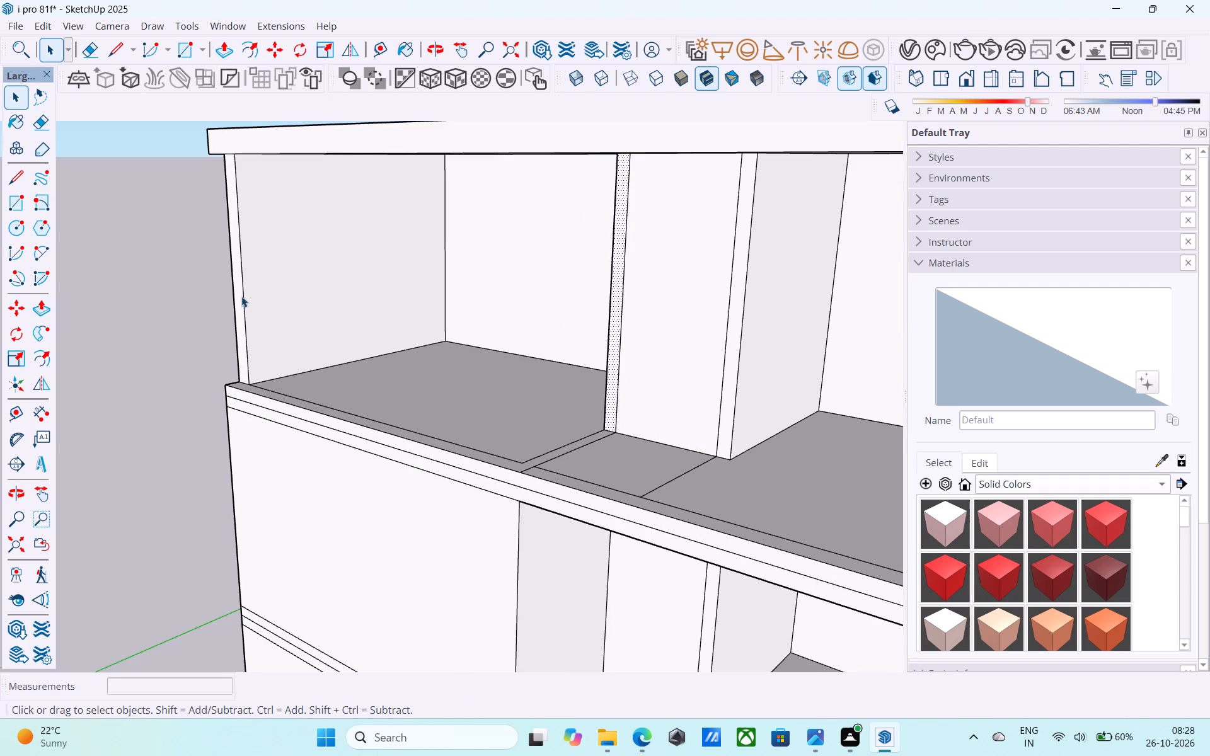
Push the rear wall's narrow end face at the opening's far corner inward 5', in line with the cross wall.
click(241, 294)
key(p)
click(240, 294)
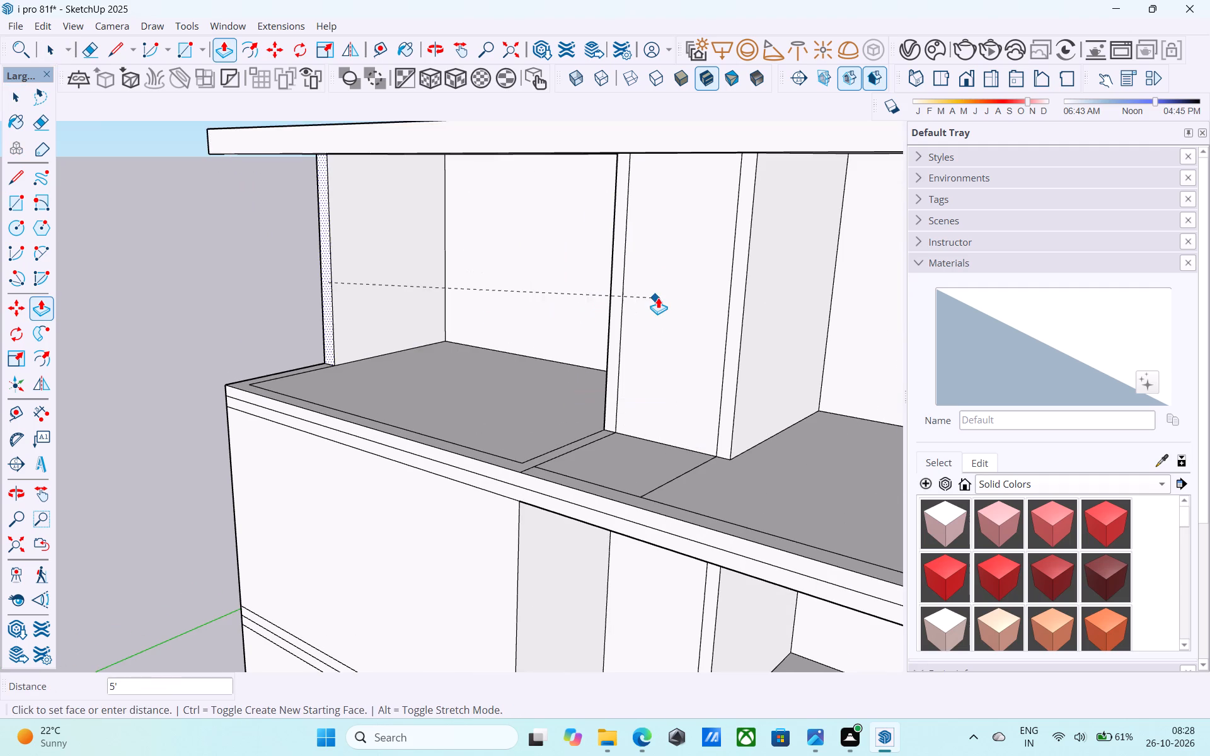
click(659, 297)
key(space)
Pull the shortened rear wall's narrow end face outward 6".
middle_drag(622, 295, 401, 283)
scroll(374, 260, up, 7)
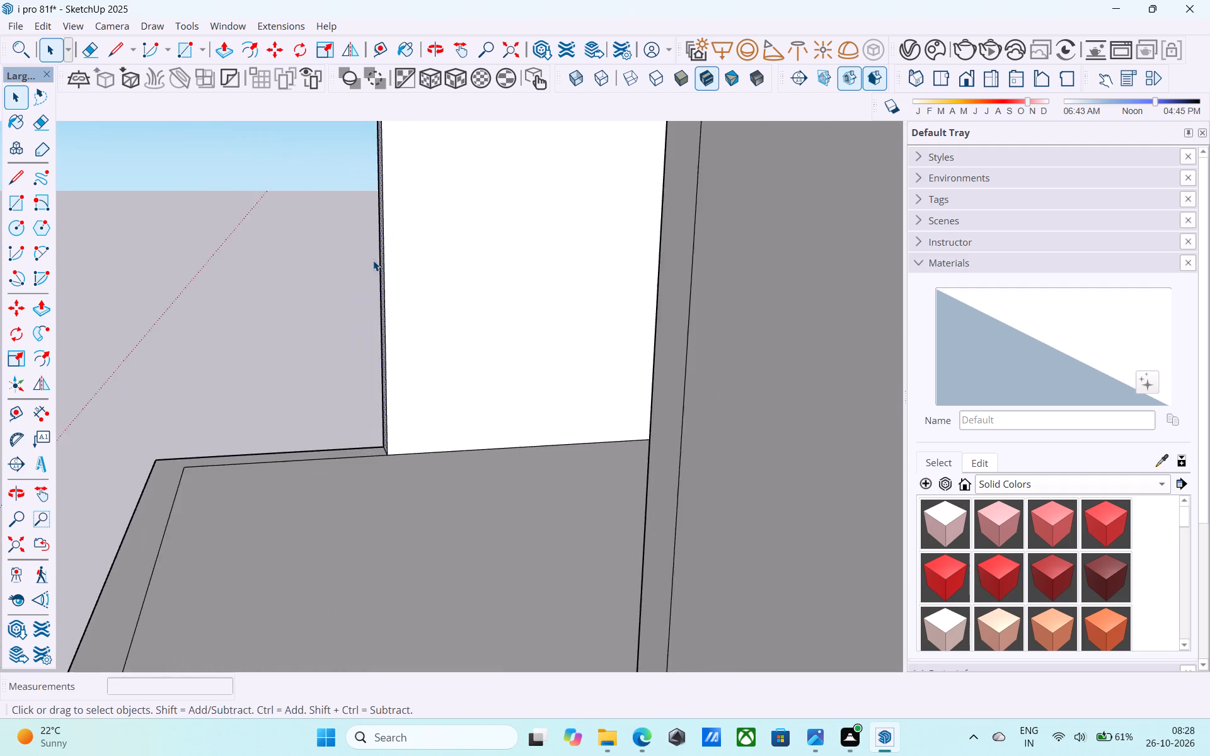
middle_drag(375, 260, 466, 265)
key(p)
click(398, 277)
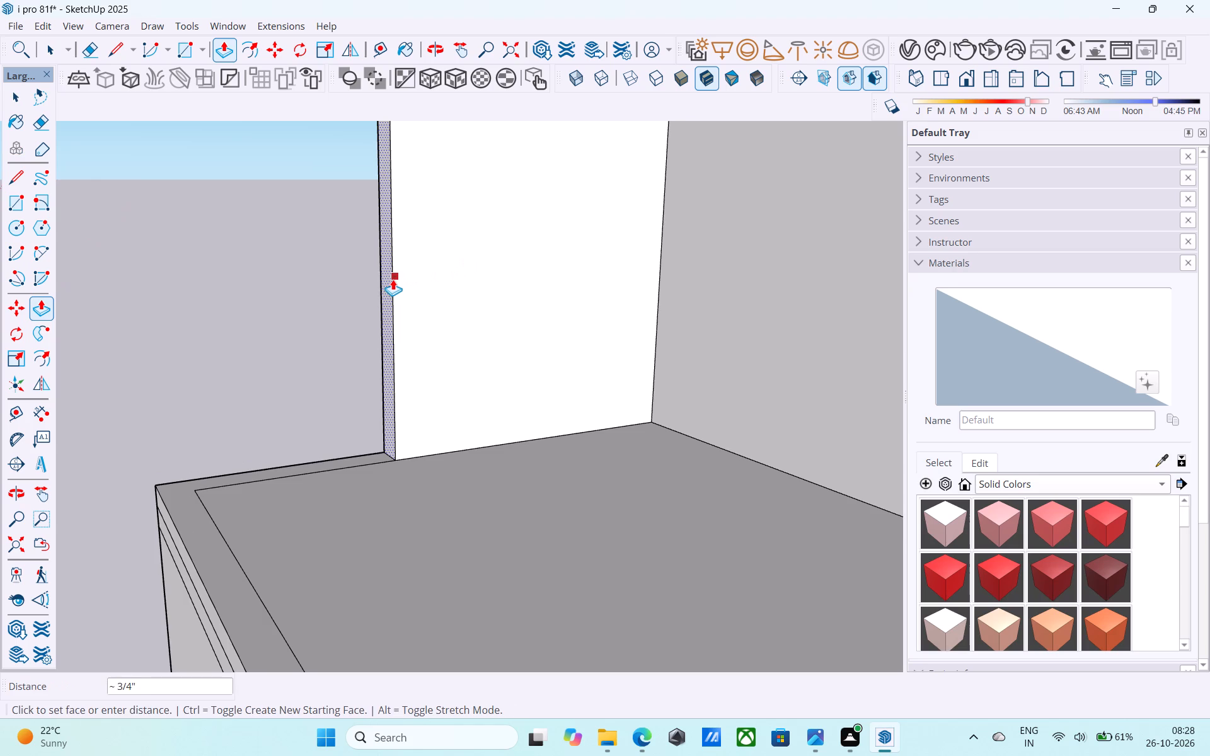
text(6")
key(Return)
key(space)
Copy the rear wall's inner vertical end edge 6" along the wall to mark off a narrow strip.
middle_click(392, 279)
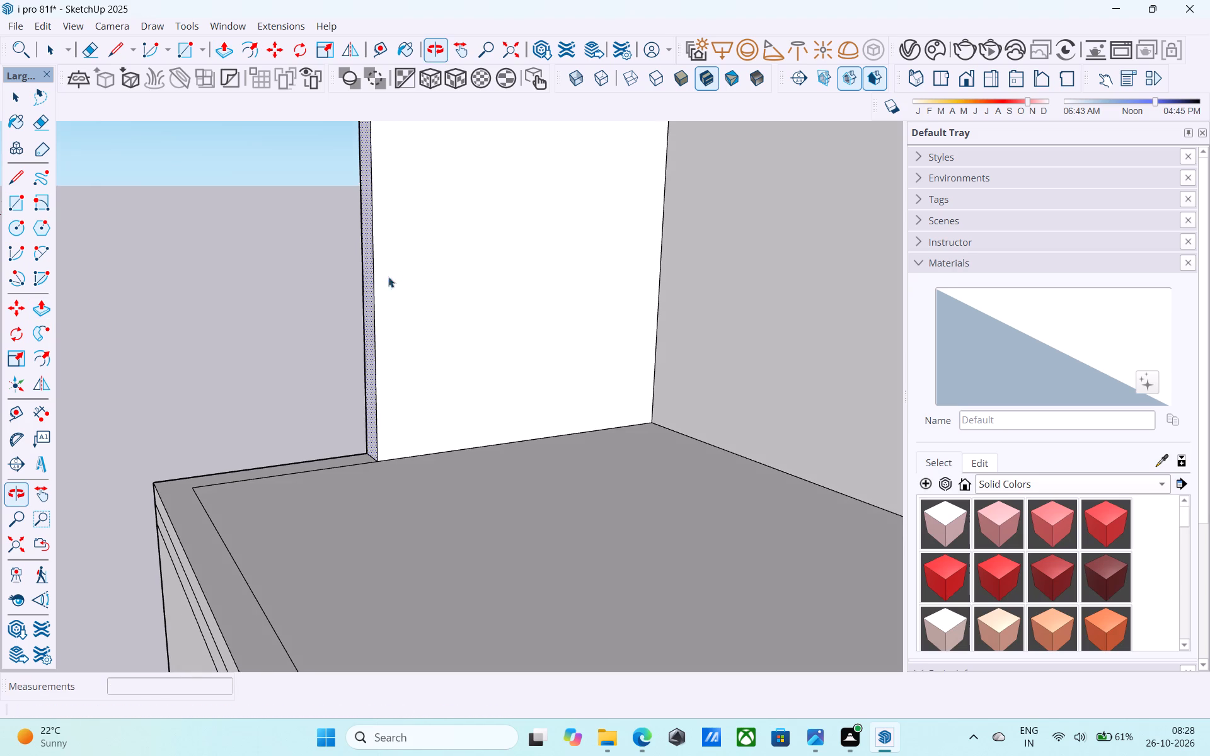
click(374, 277)
key(m)
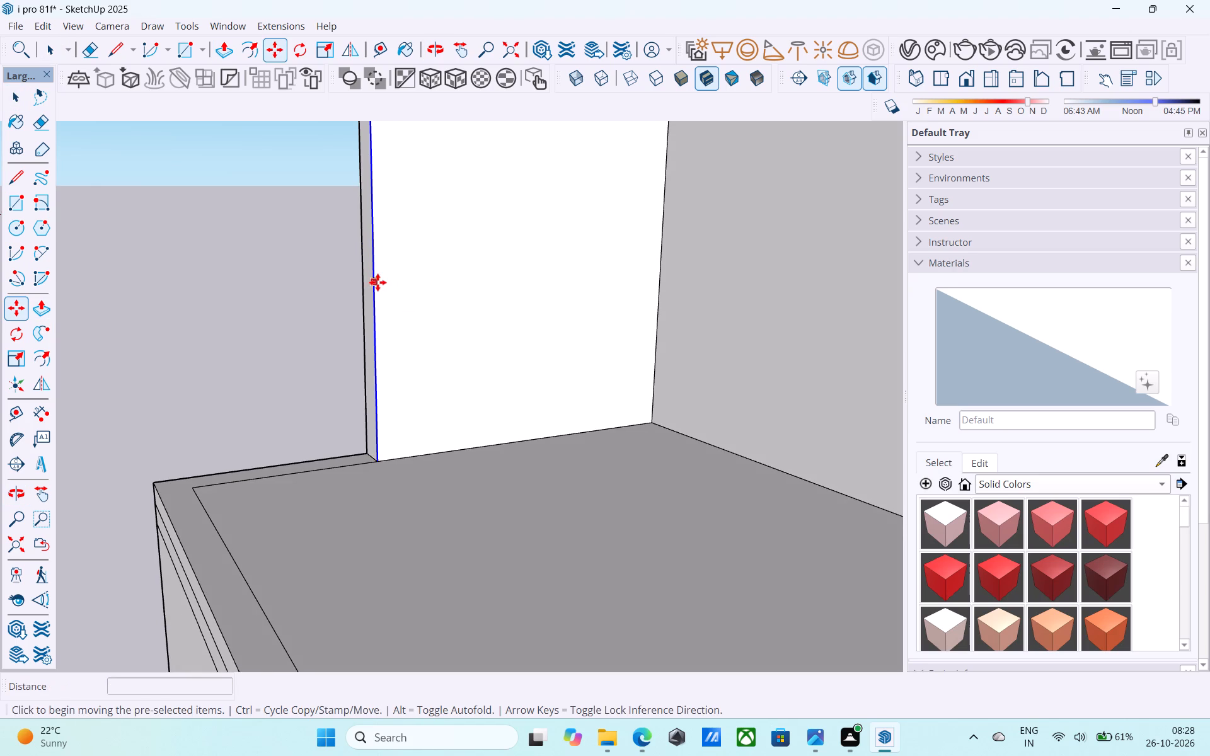
click(381, 464)
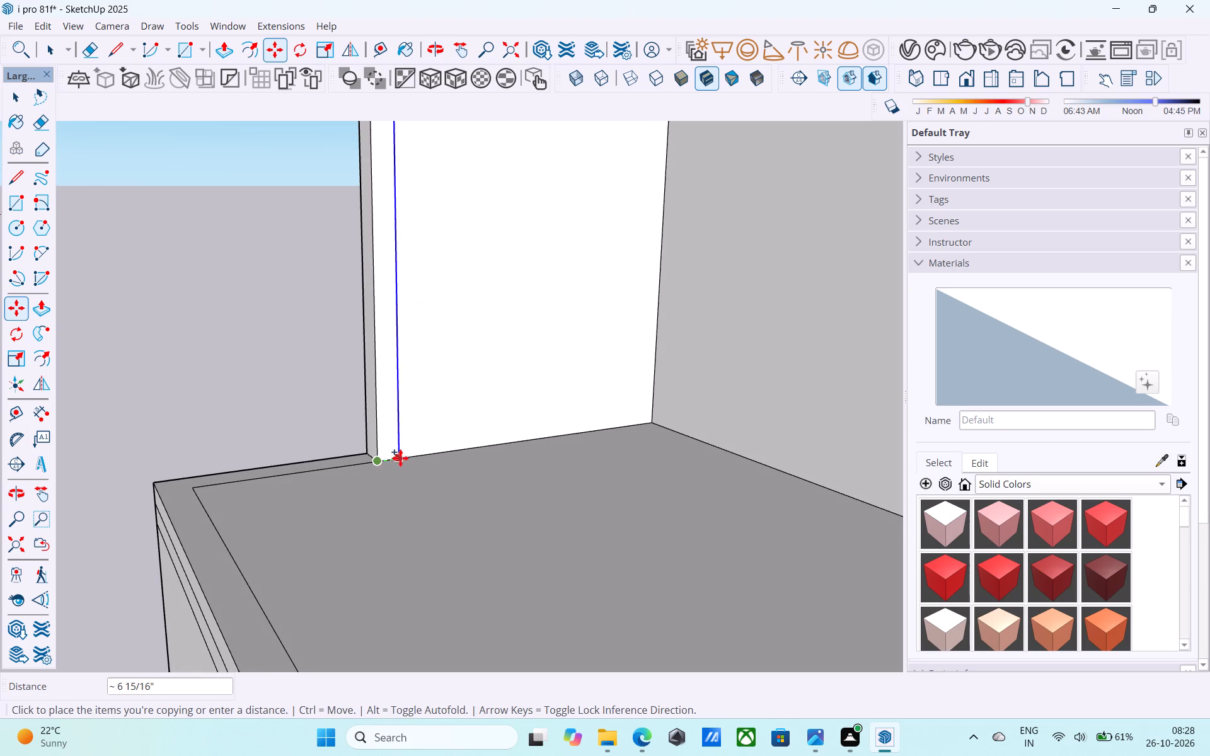
key(6)
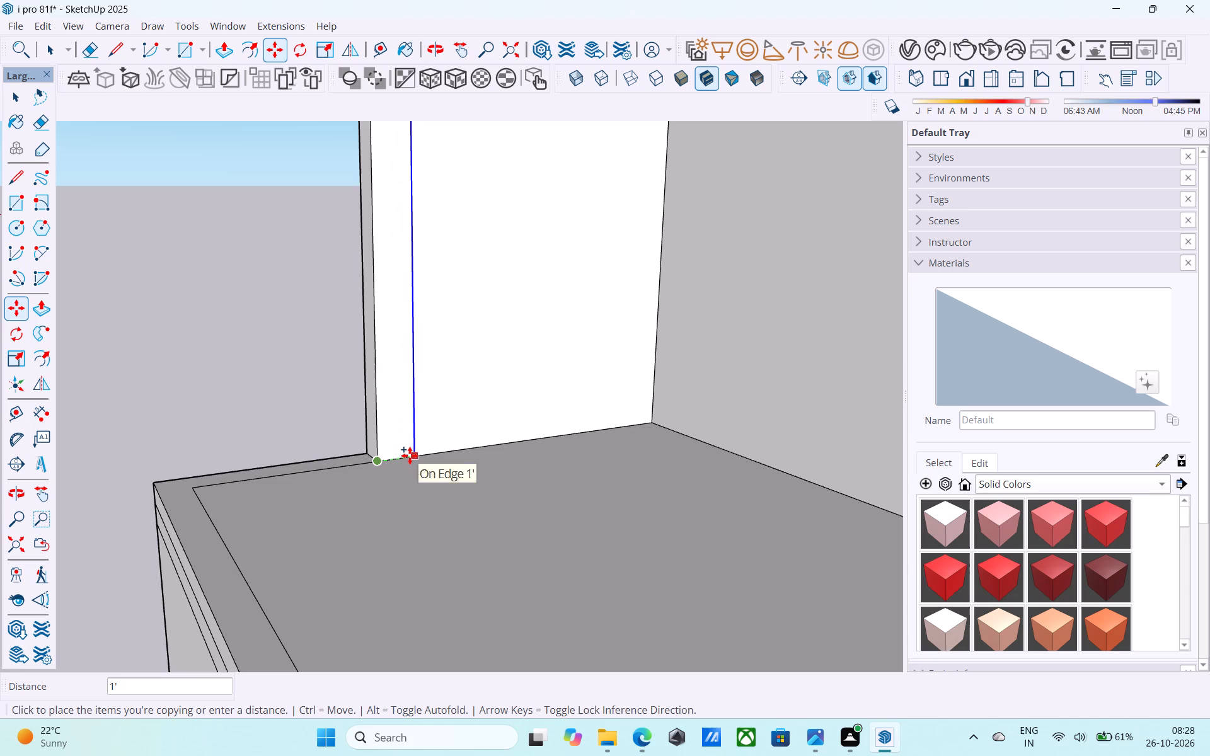
key(shift+quotedbl)
key(Return)
key(space)
Extrude the 6" strip 15' 6" forward to the cross wall to form the top storey's new side wall.
click(383, 411)
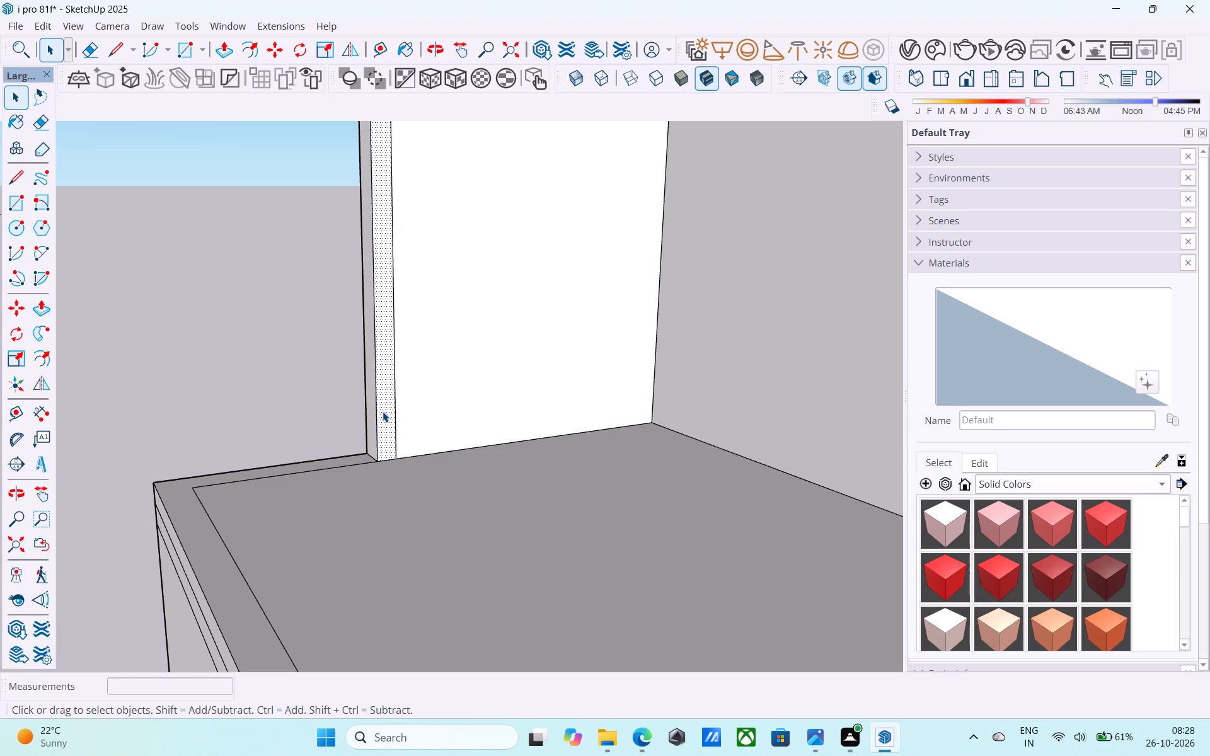
key(p)
click(383, 411)
scroll(398, 421, down, 8)
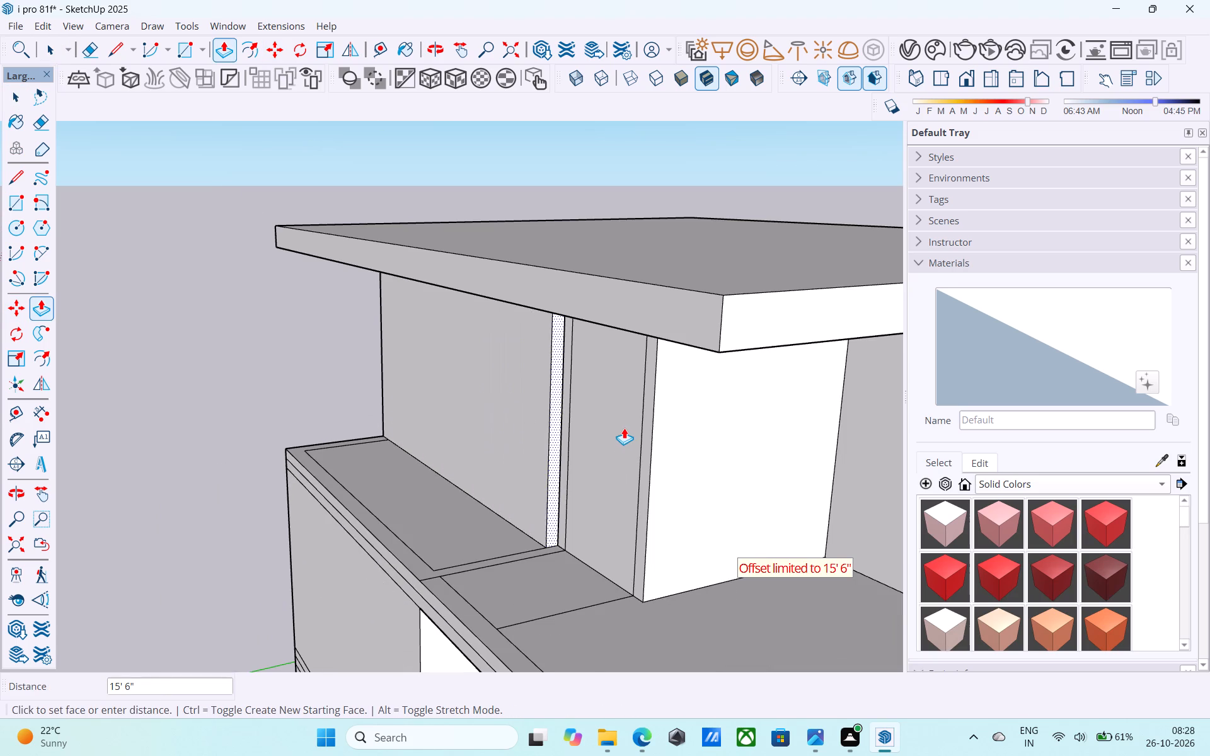
middle_click(619, 428)
click(619, 428)
Extend the new side wall forward along the recess by 4' and a further 6", up to the front wall's face.
click(560, 415)
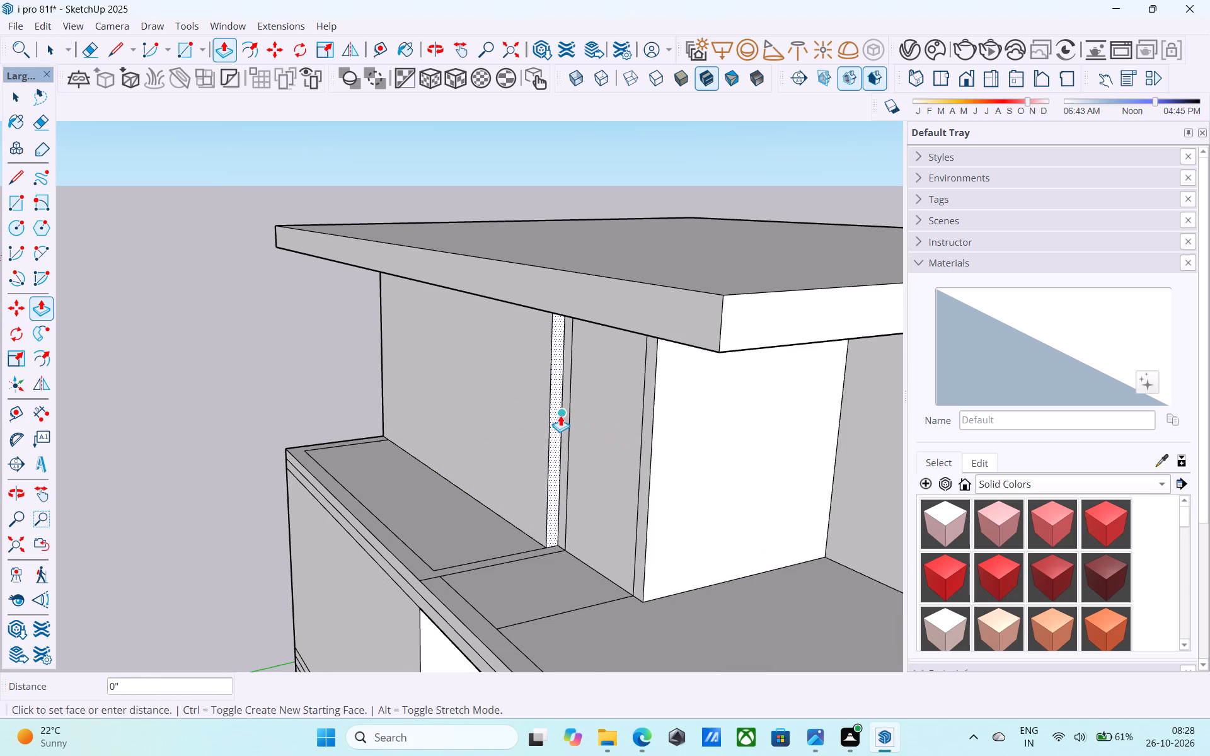
click(639, 432)
click(563, 406)
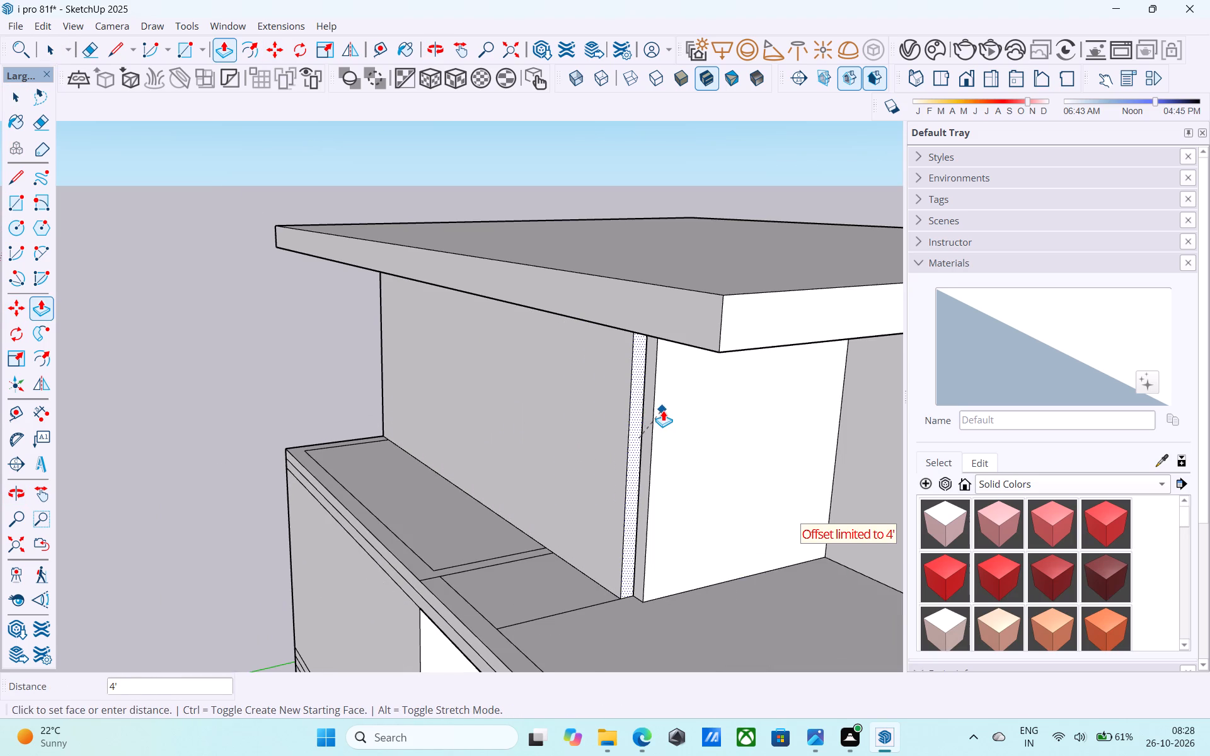
click(663, 410)
click(640, 405)
click(715, 355)
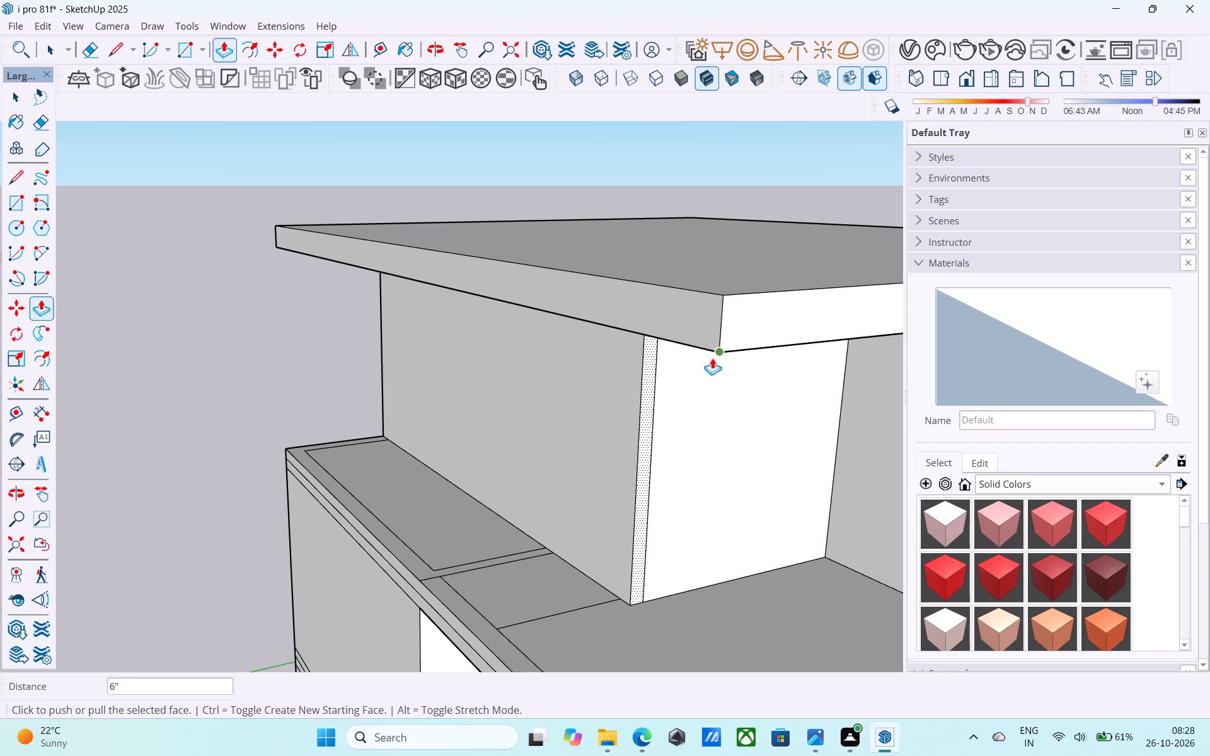
Push the roof slab's side face inward flush with the top storey's new side wall.
middle_drag(701, 387, 632, 349)
key(space)
scroll(583, 355, down, 5)
click(474, 283)
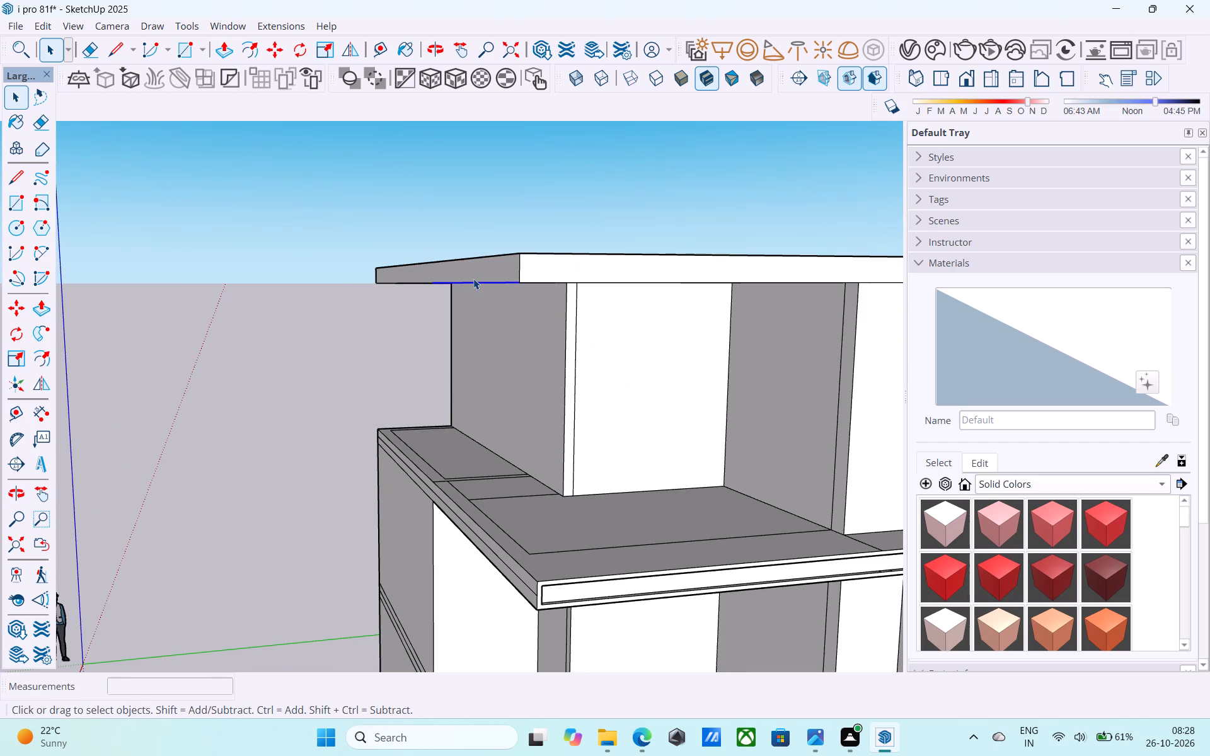
click(473, 278)
key(p)
click(475, 275)
click(567, 365)
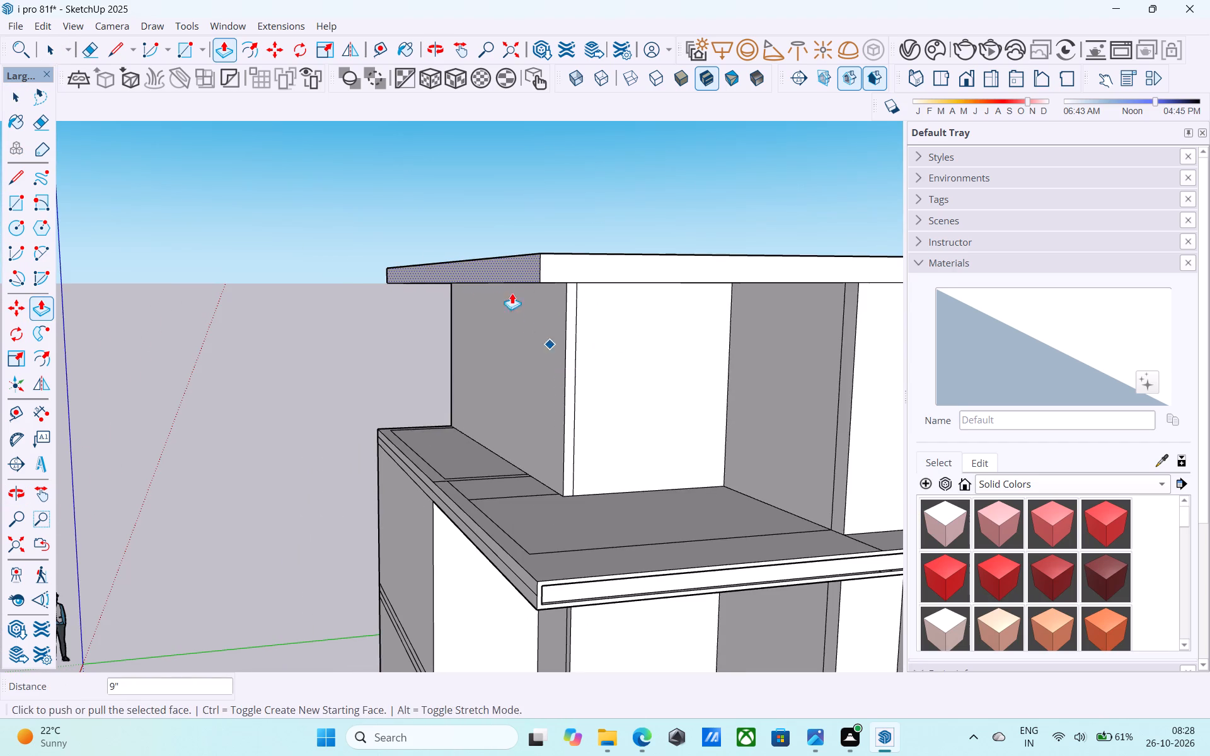
click(501, 268)
click(544, 338)
key(space)
Examine the roof edge and the stepped-back top storey from the front and the side.
middle_drag(544, 312, 529, 340)
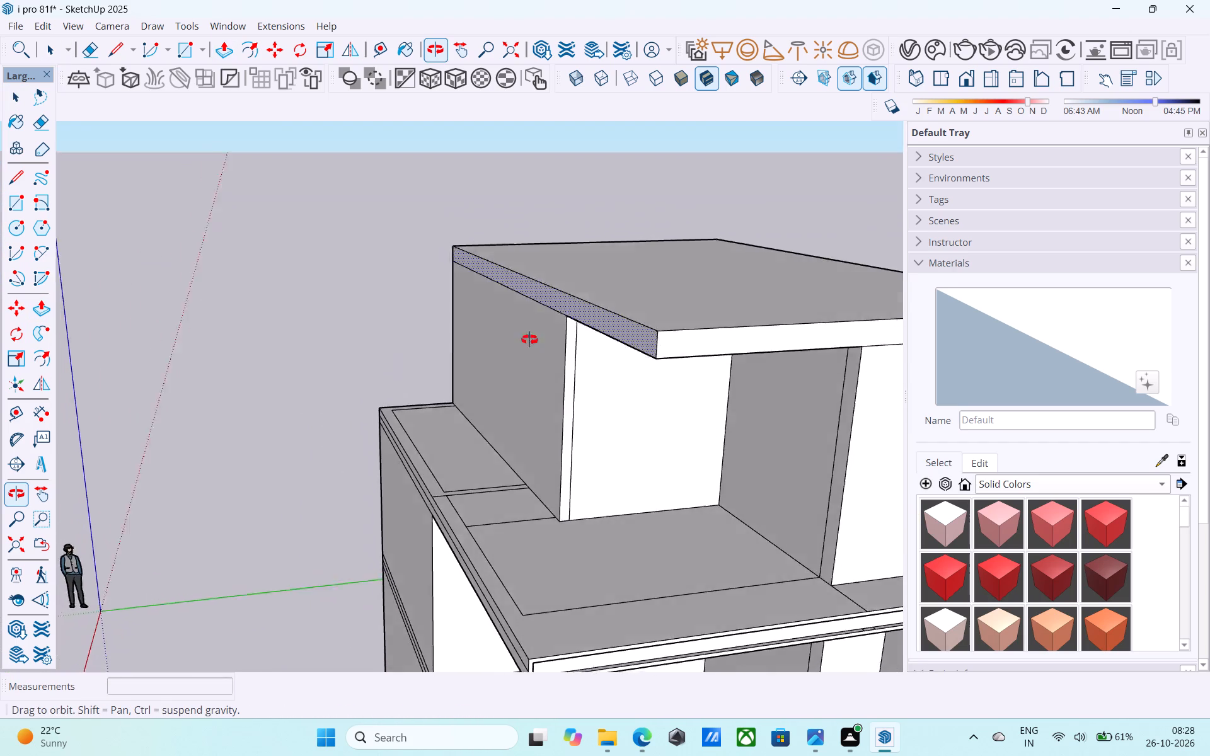
middle_drag(529, 340, 428, 302)
scroll(417, 292, down, 10)
middle_drag(466, 323, 494, 312)
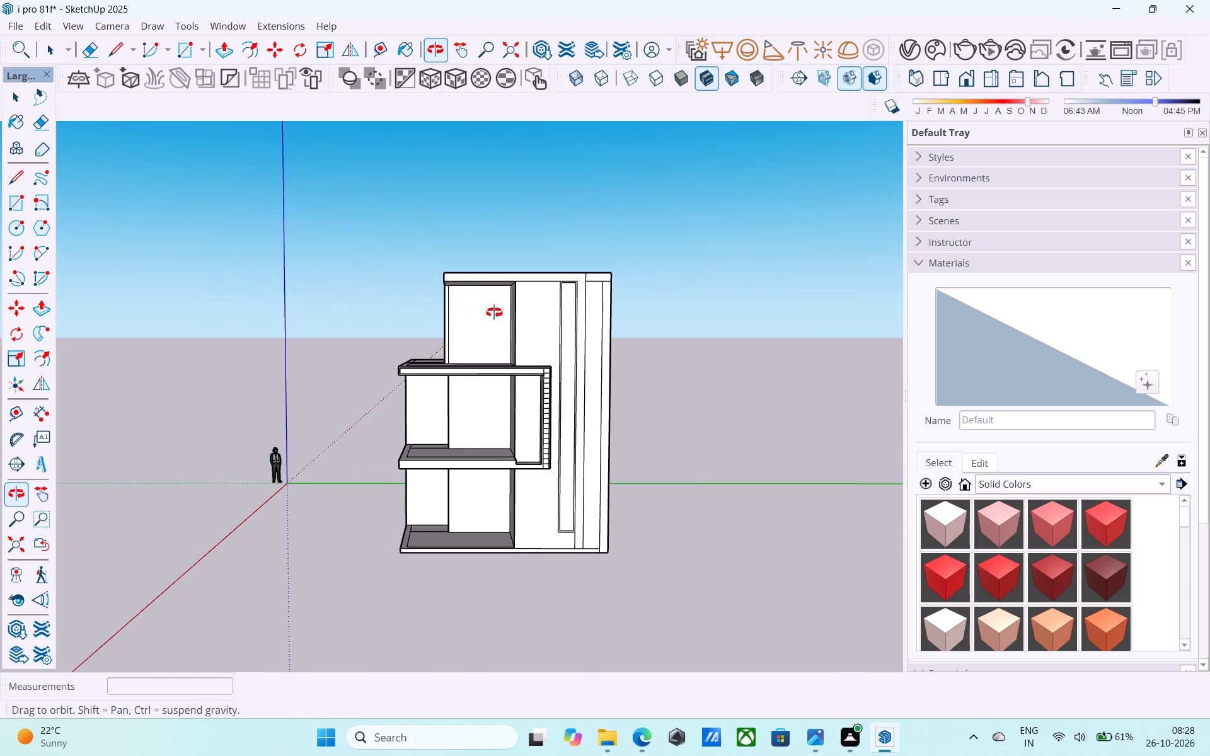
middle_drag(494, 312, 494, 312)
middle_drag(448, 299, 533, 312)
scroll(495, 307, up, 11)
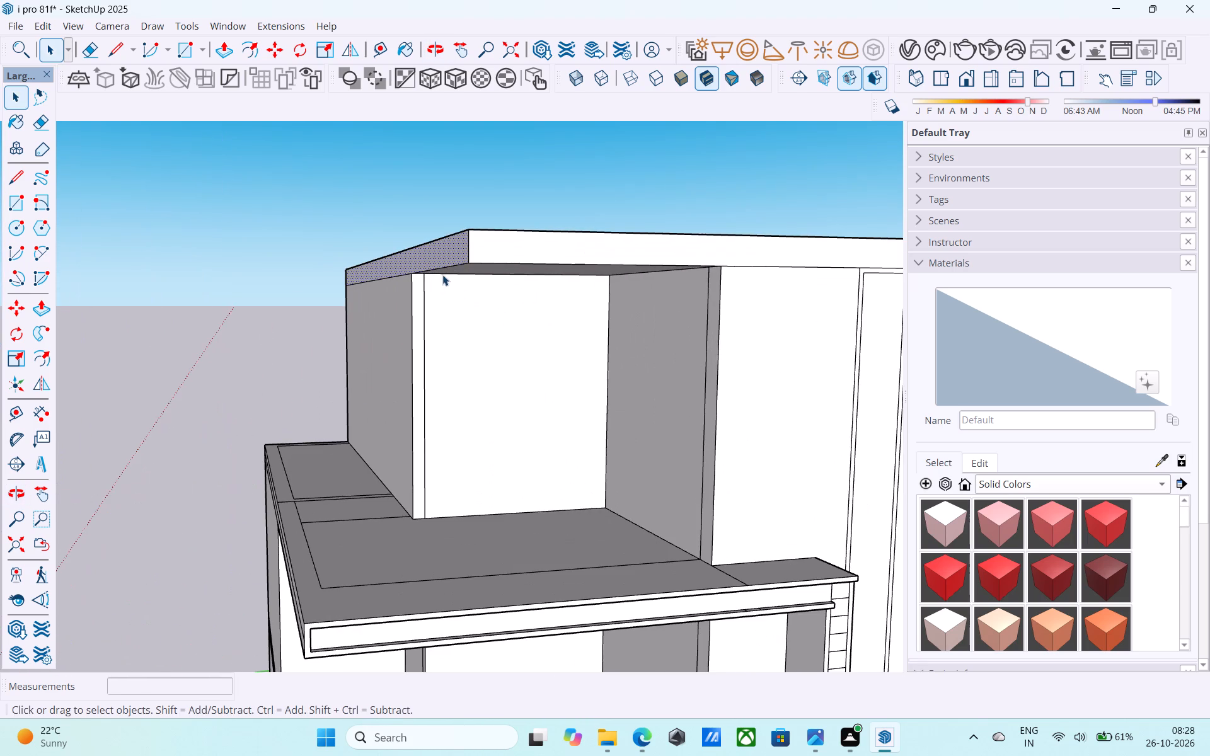
scroll(442, 275, down, 2)
scroll(442, 275, up, 1)
scroll(442, 275, down, 3)
middle_drag(441, 274, 261, 271)
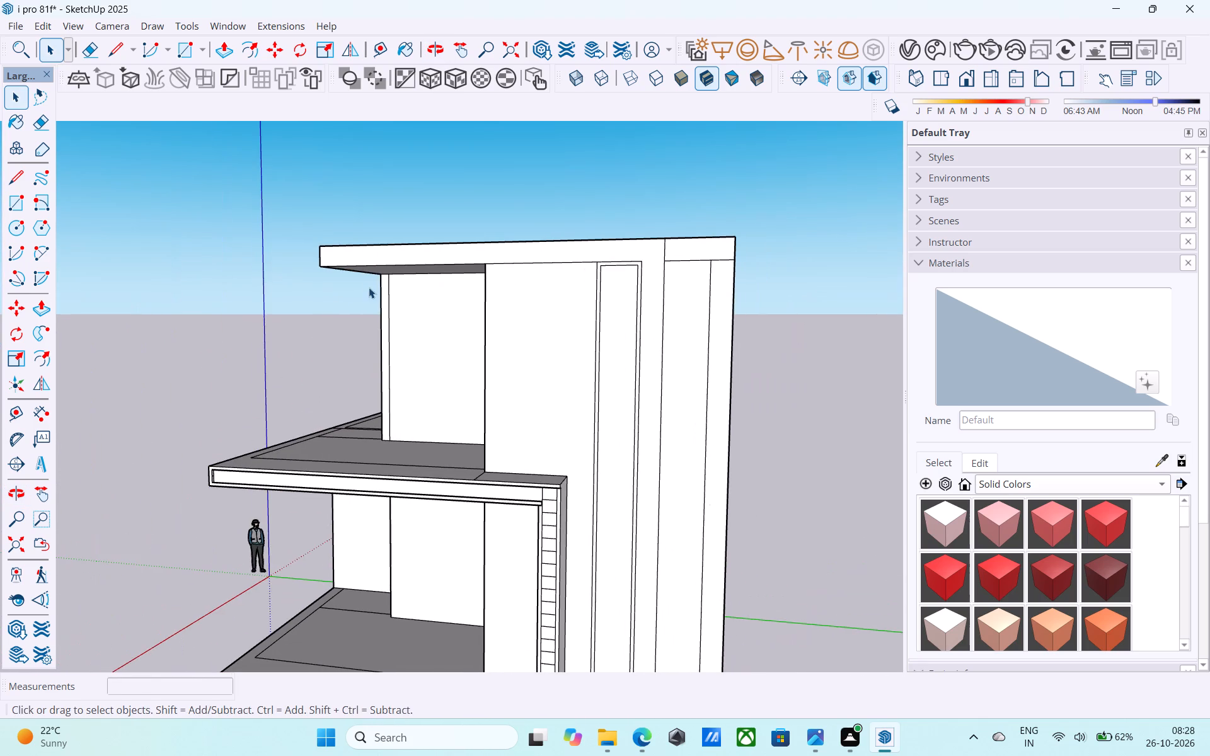
scroll(376, 285, down, 11)
middle_drag(380, 283, 558, 293)
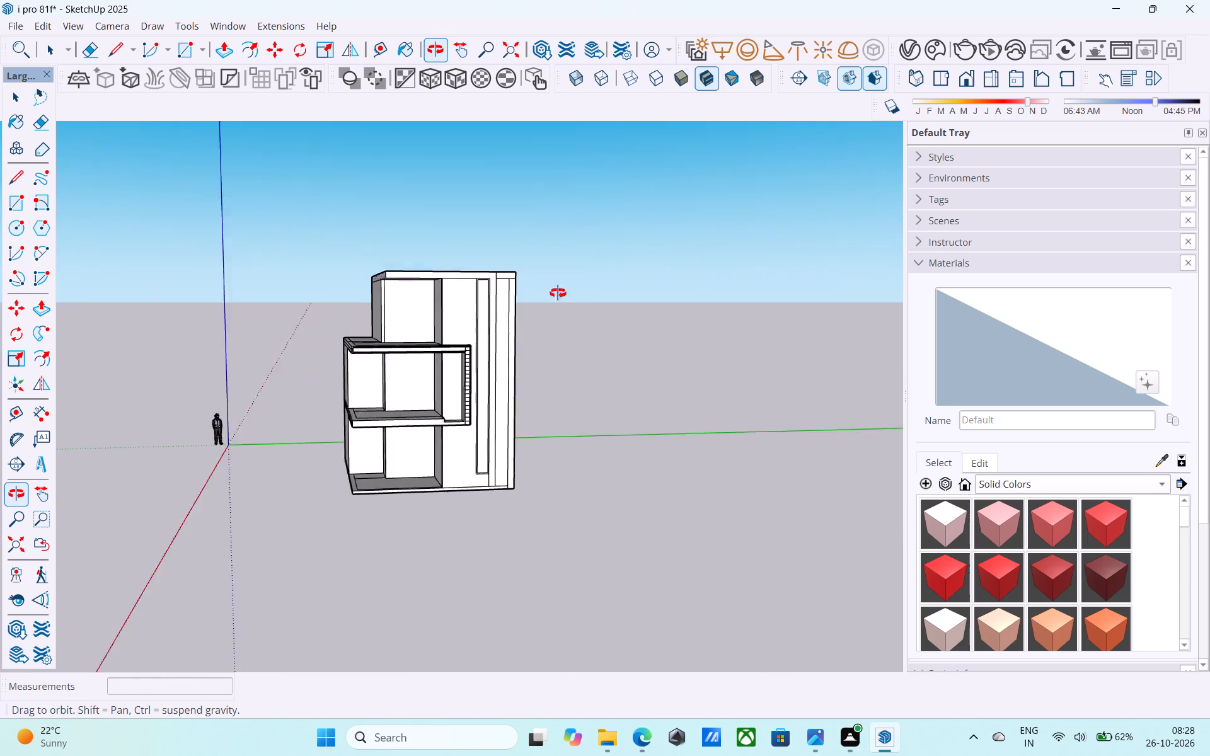
middle_drag(558, 293, 566, 295)
scroll(439, 287, up, 1)
middle_drag(436, 285, 316, 231)
scroll(413, 309, up, 5)
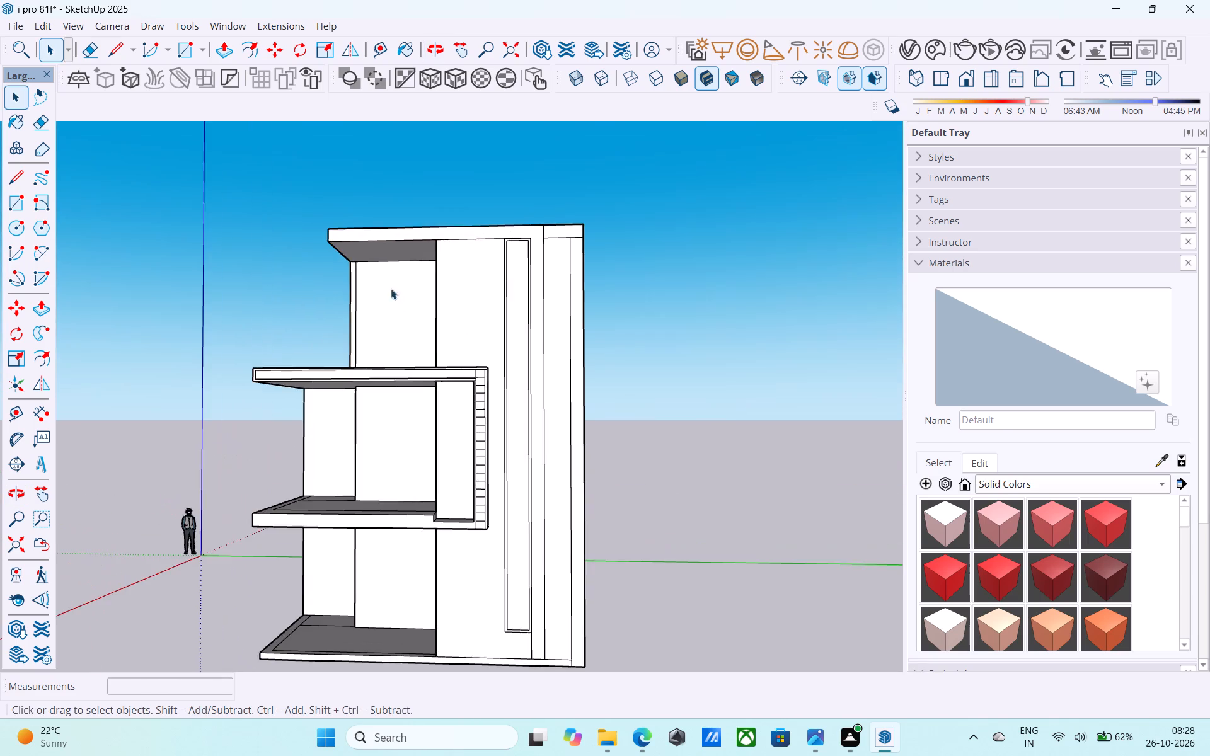
Pull the roof slab's side face outward 1' to overhang the top storey's side wall.
middle_drag(371, 276, 463, 333)
scroll(344, 292, up, 4)
key(p)
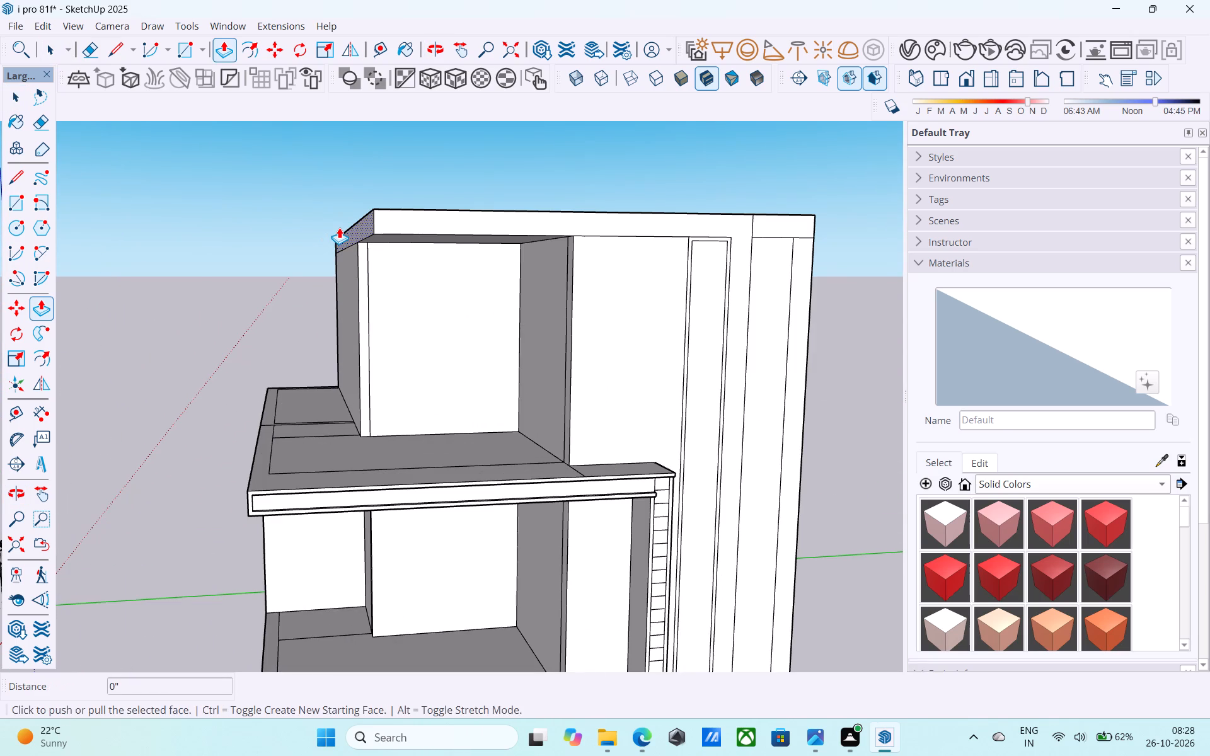
click(339, 227)
text(1')
key(Return)
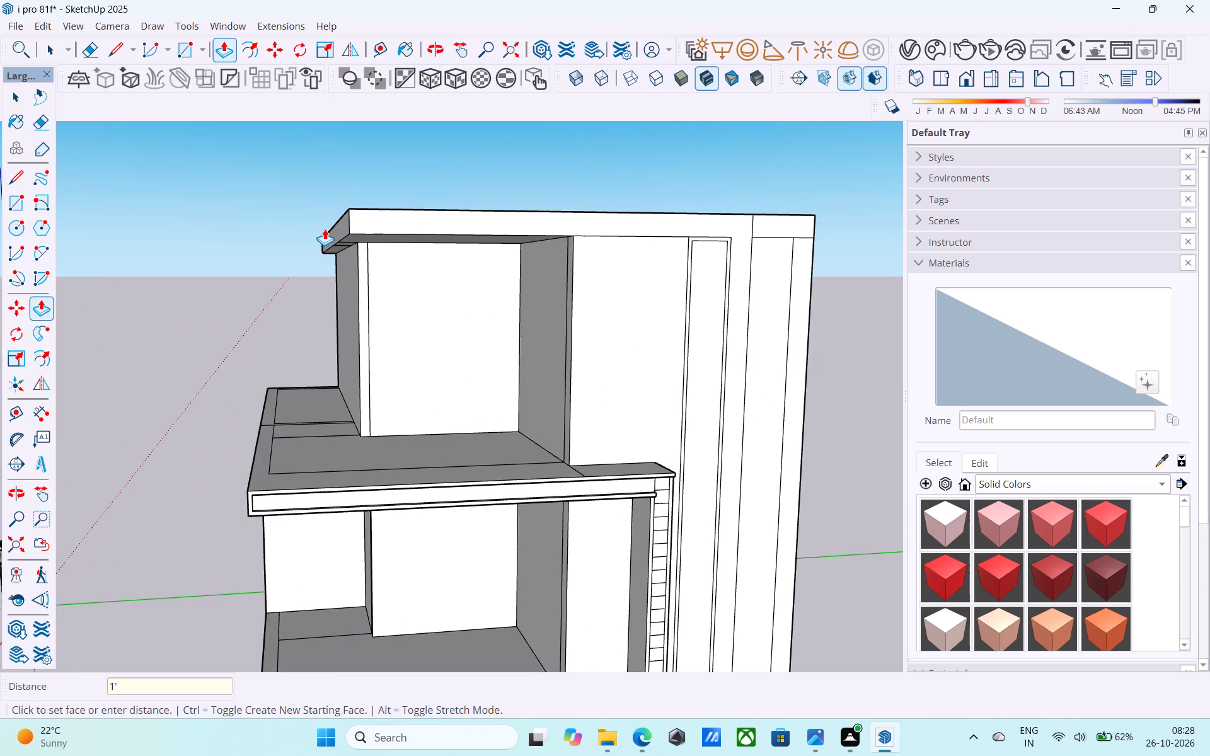
key(space)
key(2)
key(apostrophe)
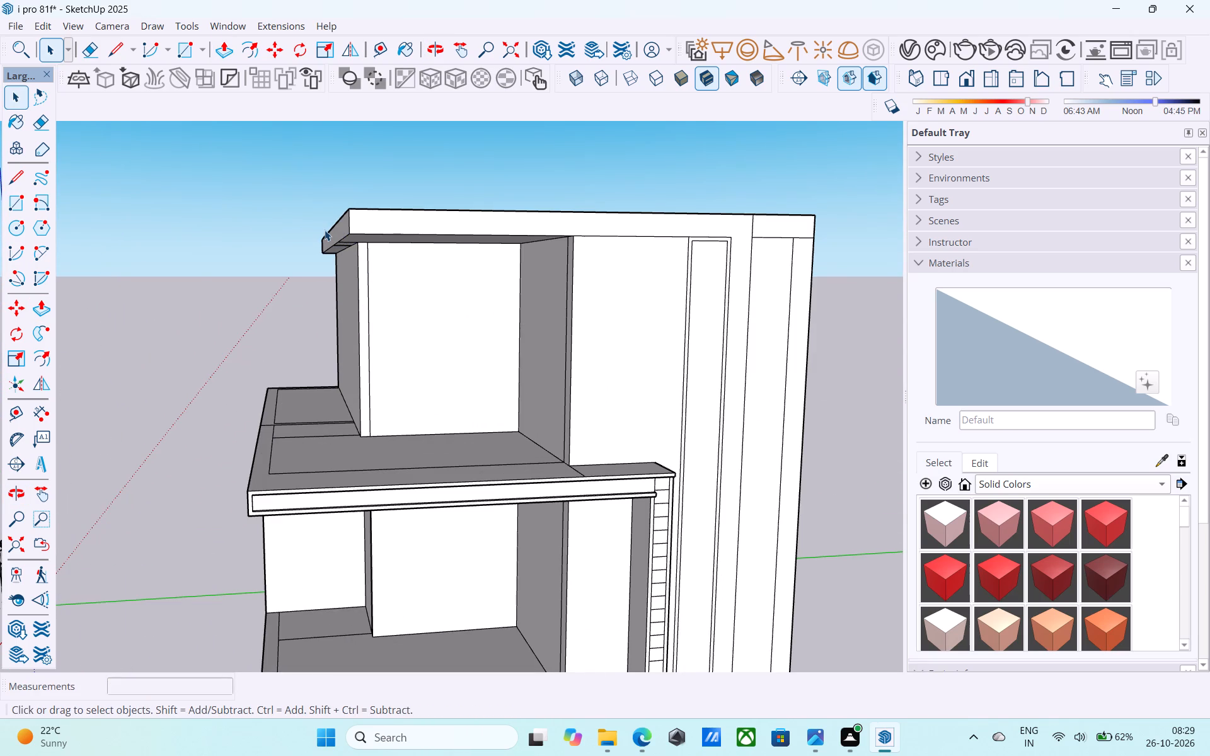
key(Return)
key(space)
Erase the leftover seam line on the underside of the roof slab's overhang.
middle_drag(357, 265, 354, 229)
key(e)
scroll(354, 229, up, 9)
drag(350, 229, 347, 244)
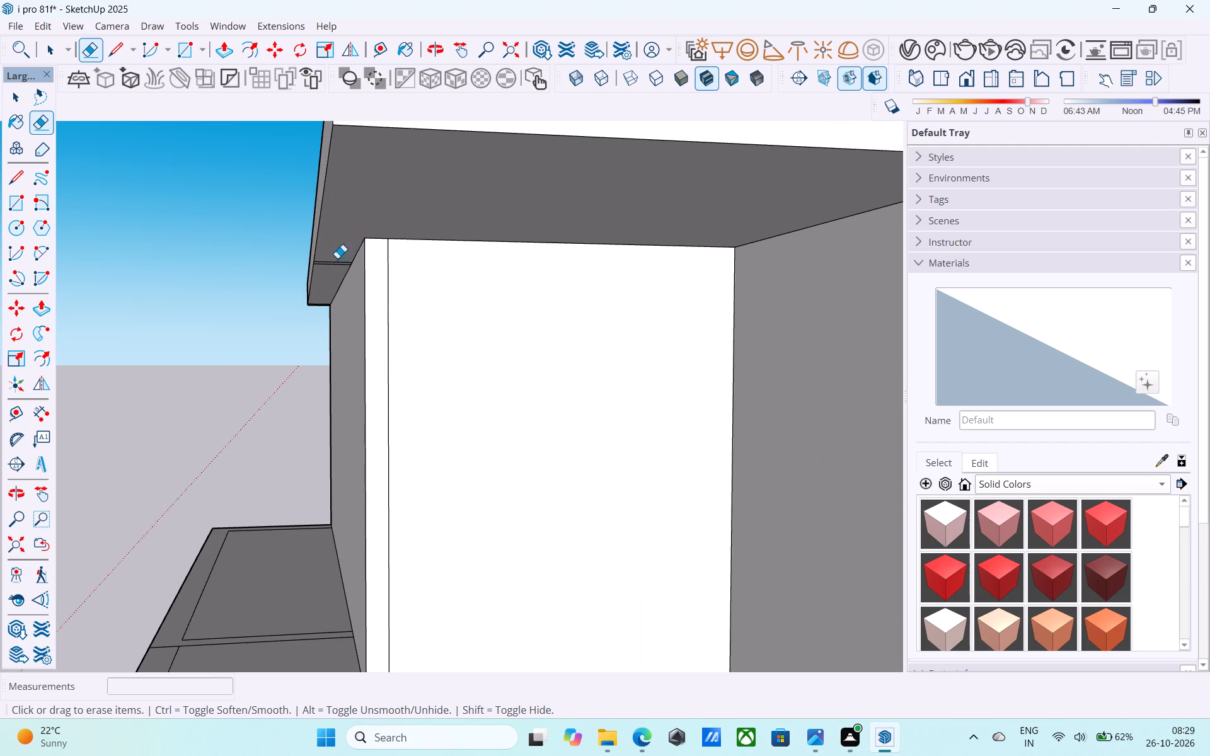
drag(333, 258, 337, 282)
key(space)
Draw a 1' vertical line across the roof slab's front face, from the recess wall's top corner to the slab's top edge.
scroll(337, 282, down, 12)
middle_drag(312, 373, 324, 500)
scroll(302, 434, down, 6)
middle_drag(313, 444, 260, 305)
scroll(430, 435, up, 6)
middle_drag(422, 405, 431, 462)
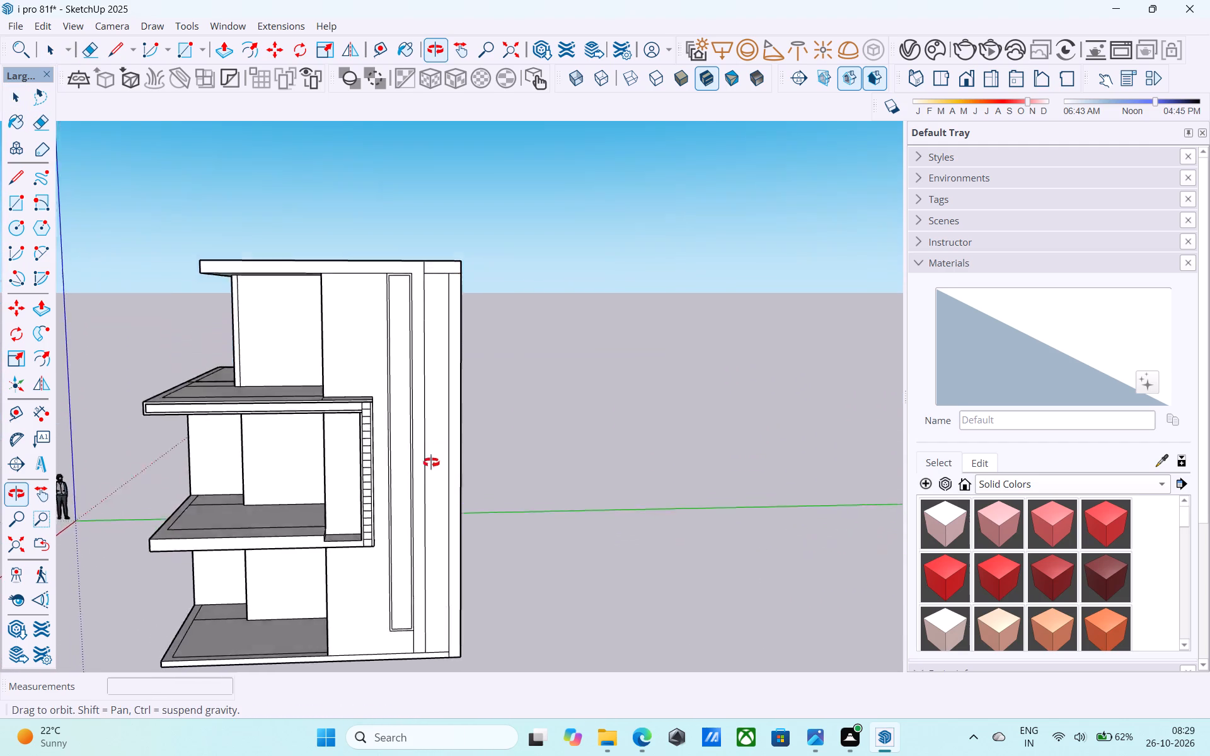
middle_drag(431, 462, 420, 621)
middle_drag(318, 424, 436, 244)
scroll(381, 257, up, 3)
key(l)
scroll(372, 260, up, 4)
click(369, 260)
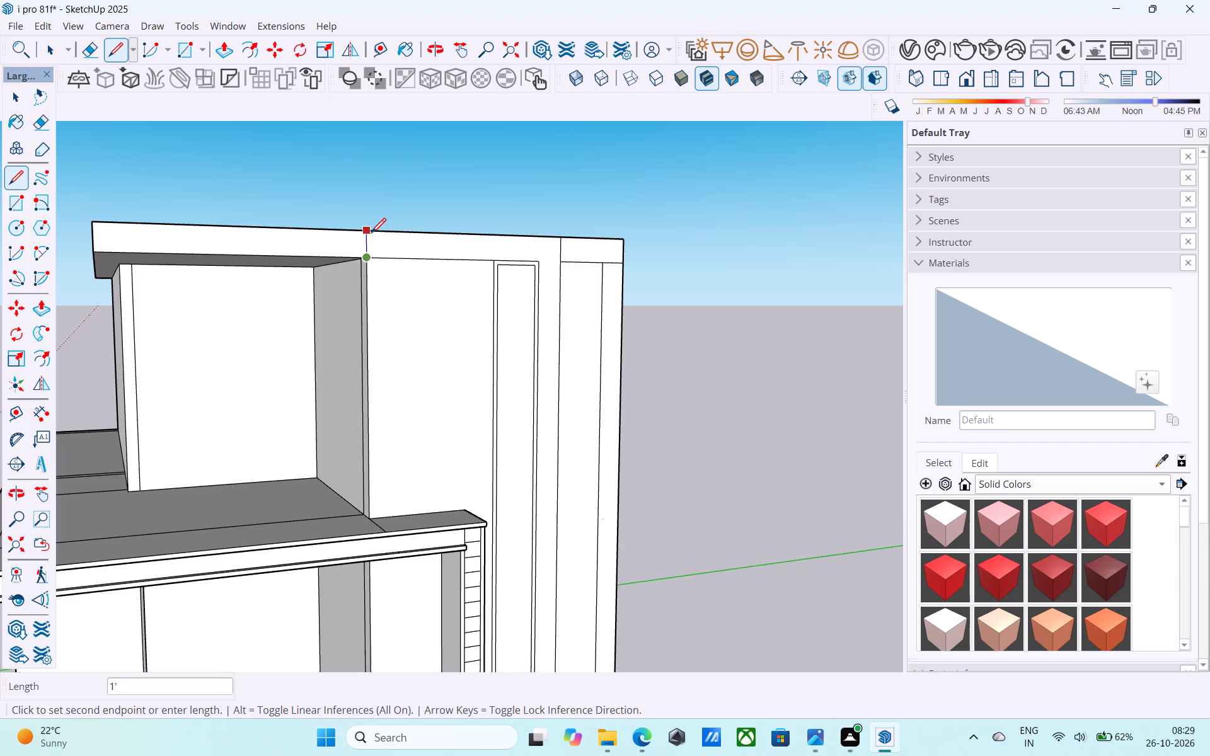
click(371, 232)
Draw a line across the roof top from the vertical line's upper end to the rear edge, splitting the roof in two.
middle_drag(371, 246, 394, 395)
click(389, 383)
scroll(389, 387, down, 2)
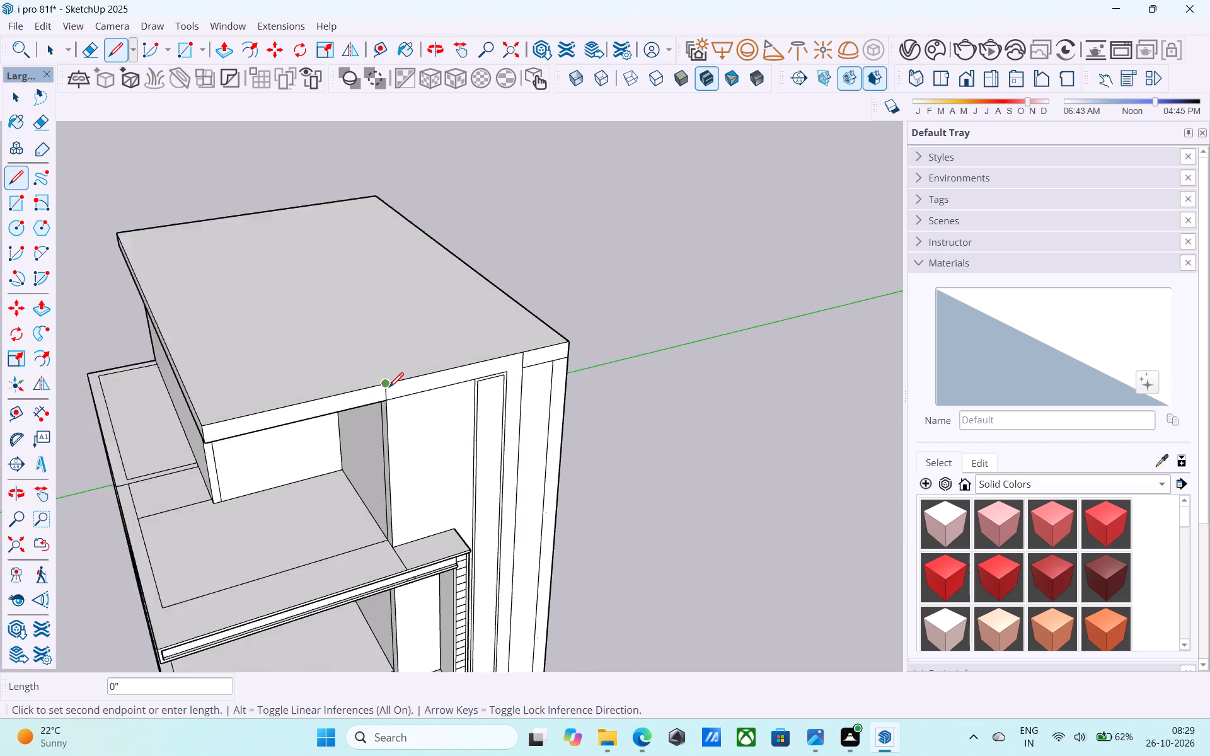
scroll(389, 389, down, 4)
click(262, 234)
key(space)
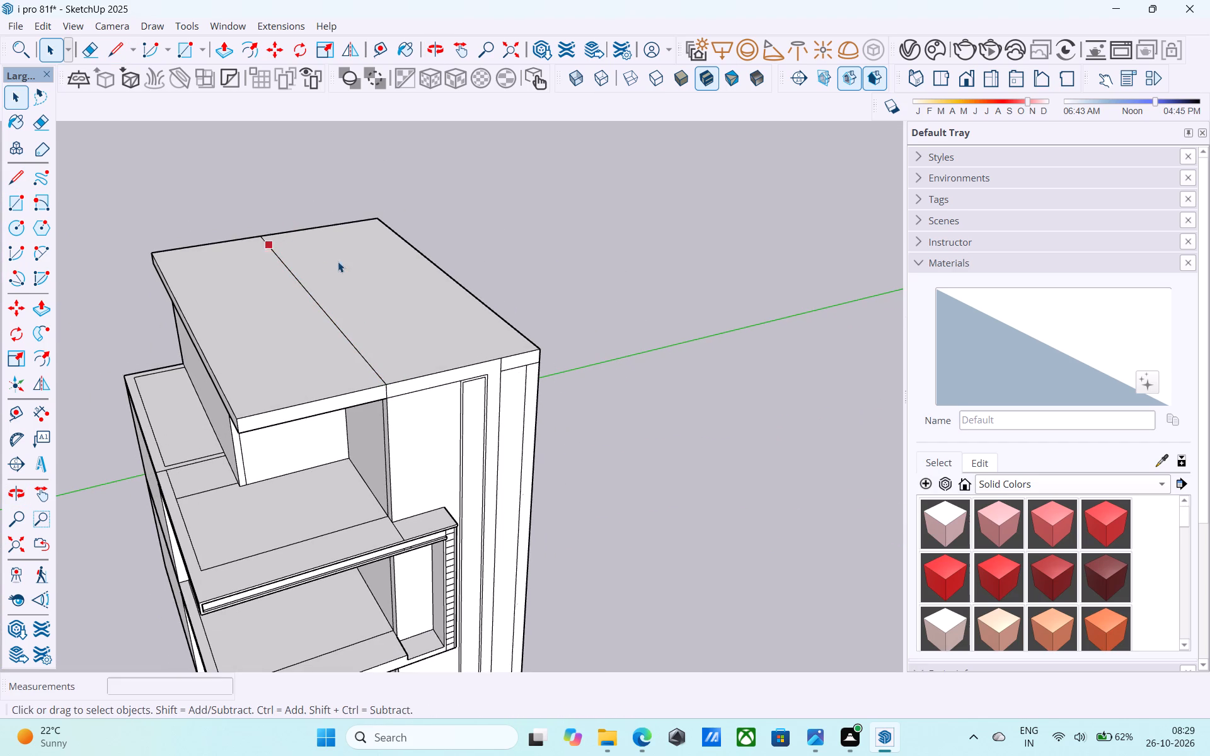
Offset the outline of the roof section above the tall window panel inward by 6".
click(346, 264)
key(f)
click(347, 264)
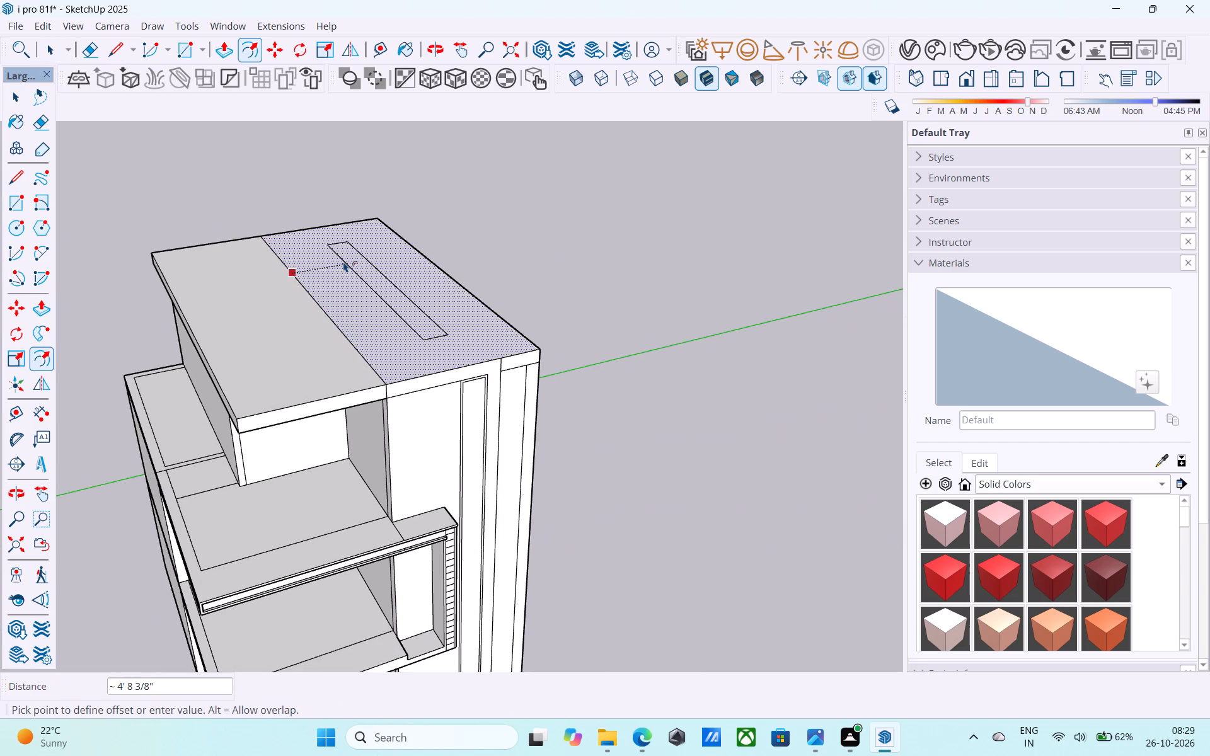
key(6)
key(shift+quotedbl)
key(Return)
key(space)
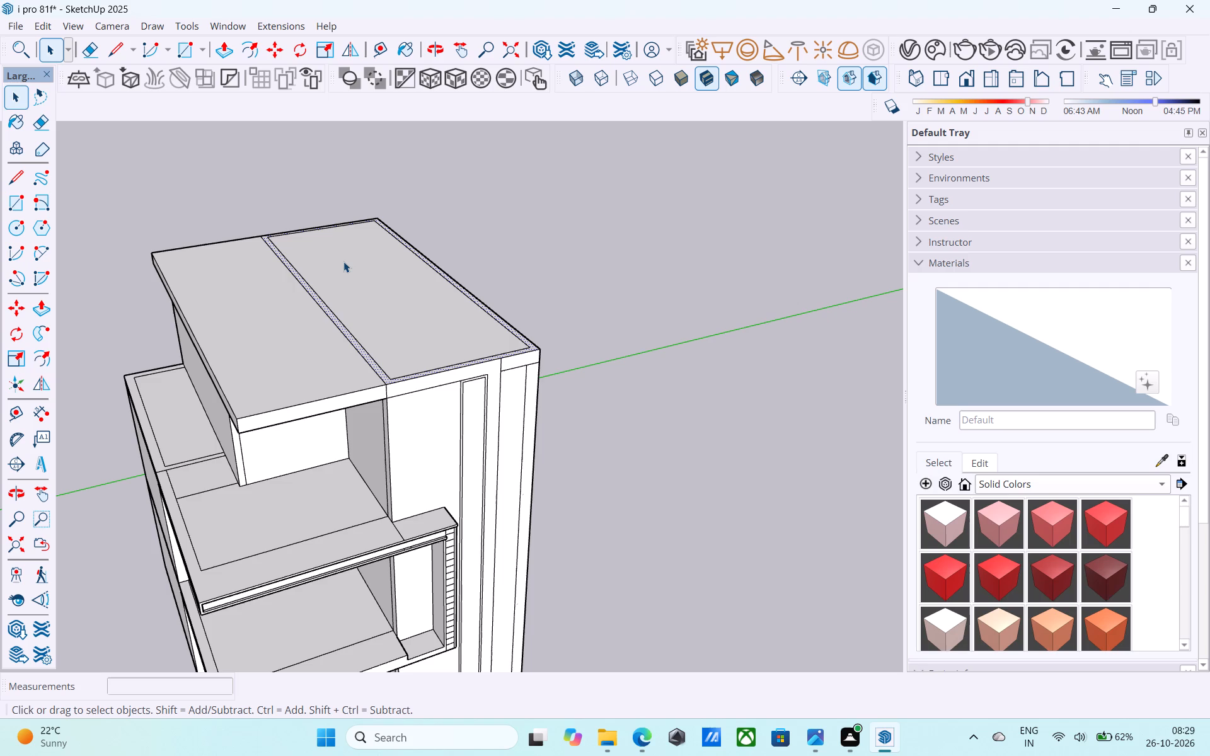
Offset the inner roof face inward by another 6" to form a second border.
click(349, 277)
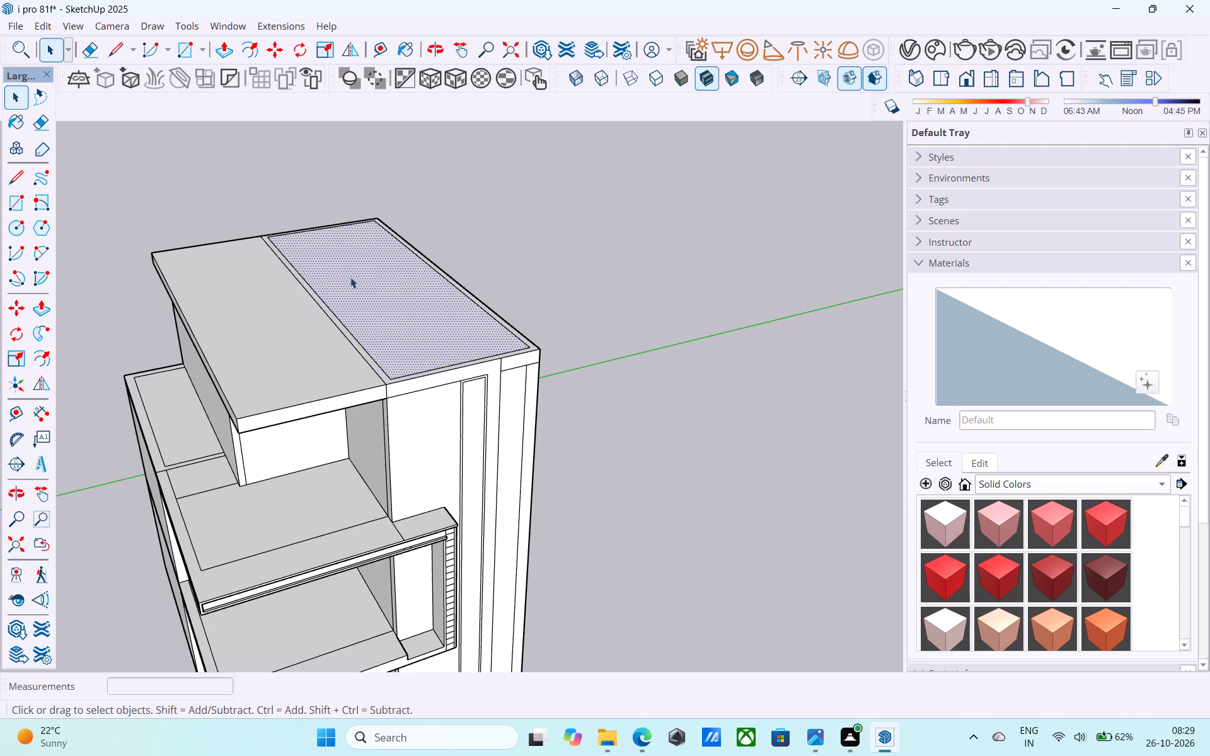
scroll(350, 277, up, 2)
key(f)
click(350, 277)
text(6")
key(Return)
key(space)
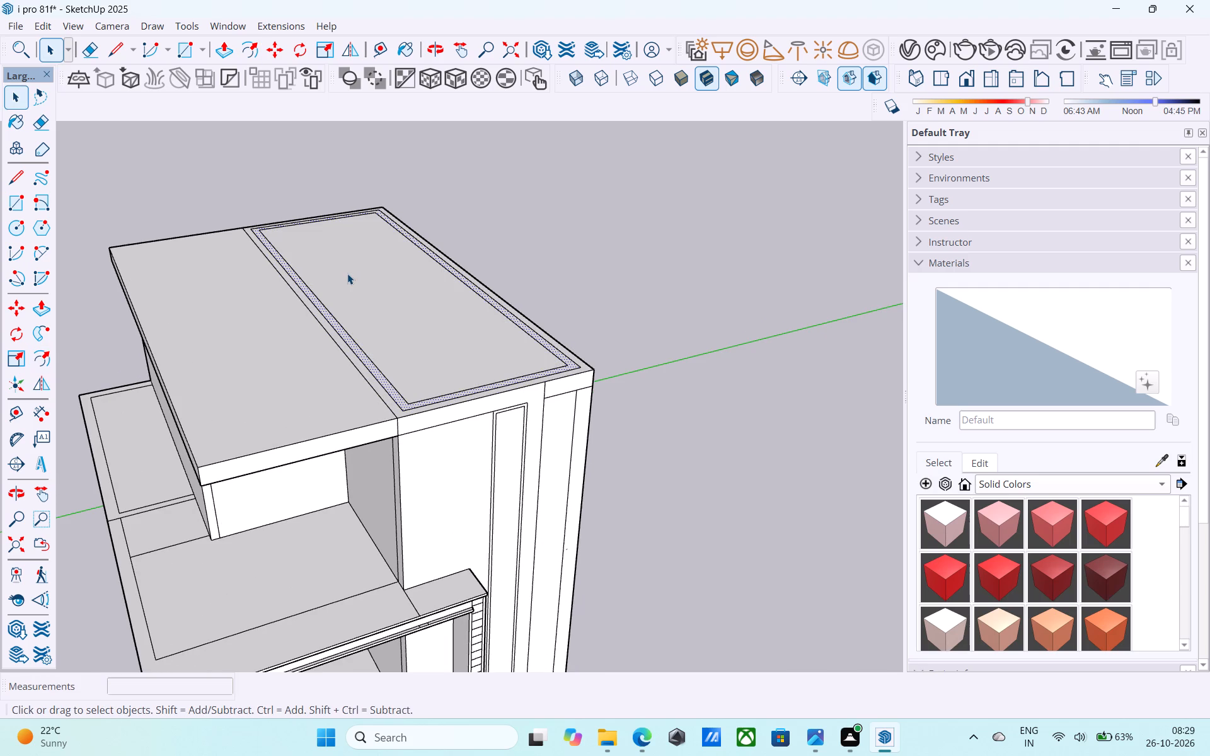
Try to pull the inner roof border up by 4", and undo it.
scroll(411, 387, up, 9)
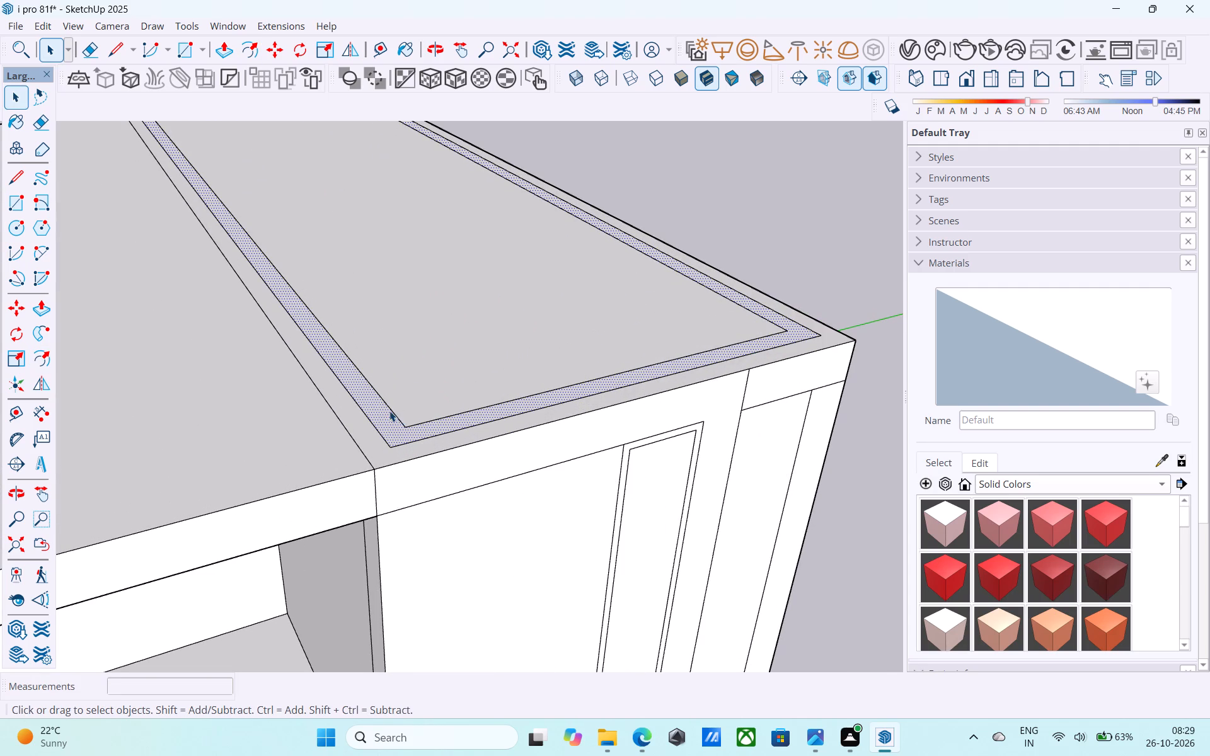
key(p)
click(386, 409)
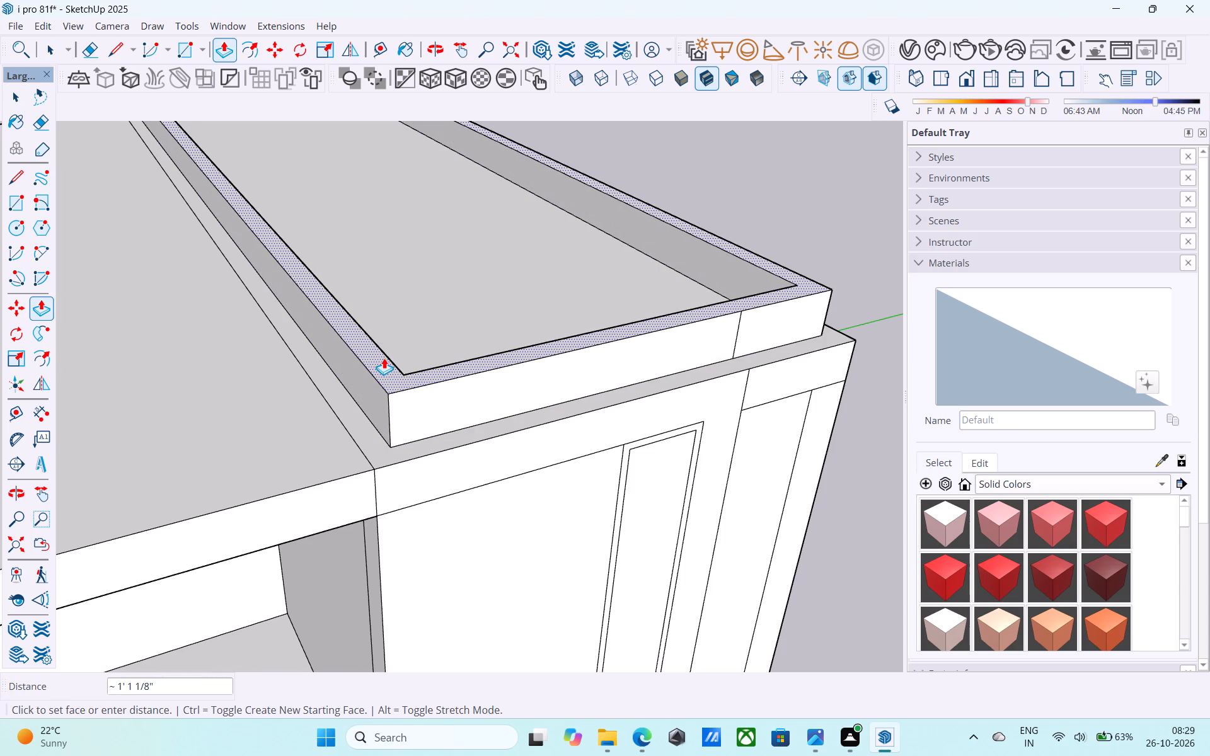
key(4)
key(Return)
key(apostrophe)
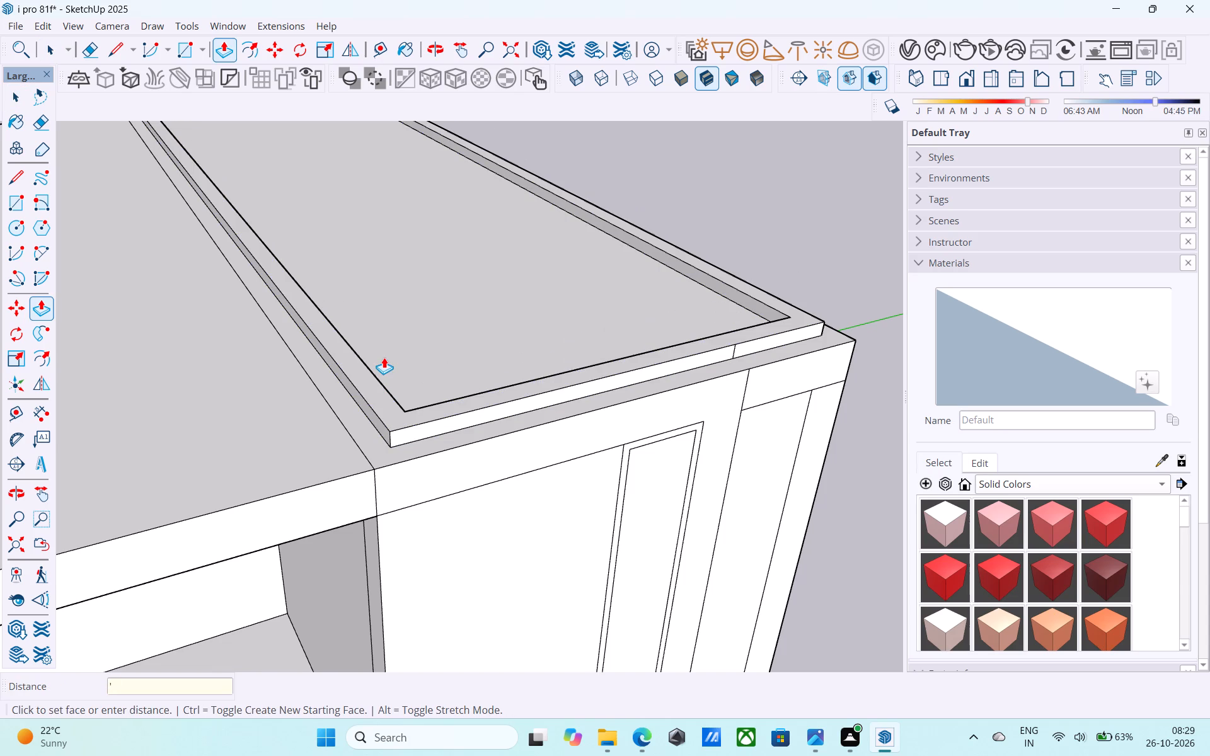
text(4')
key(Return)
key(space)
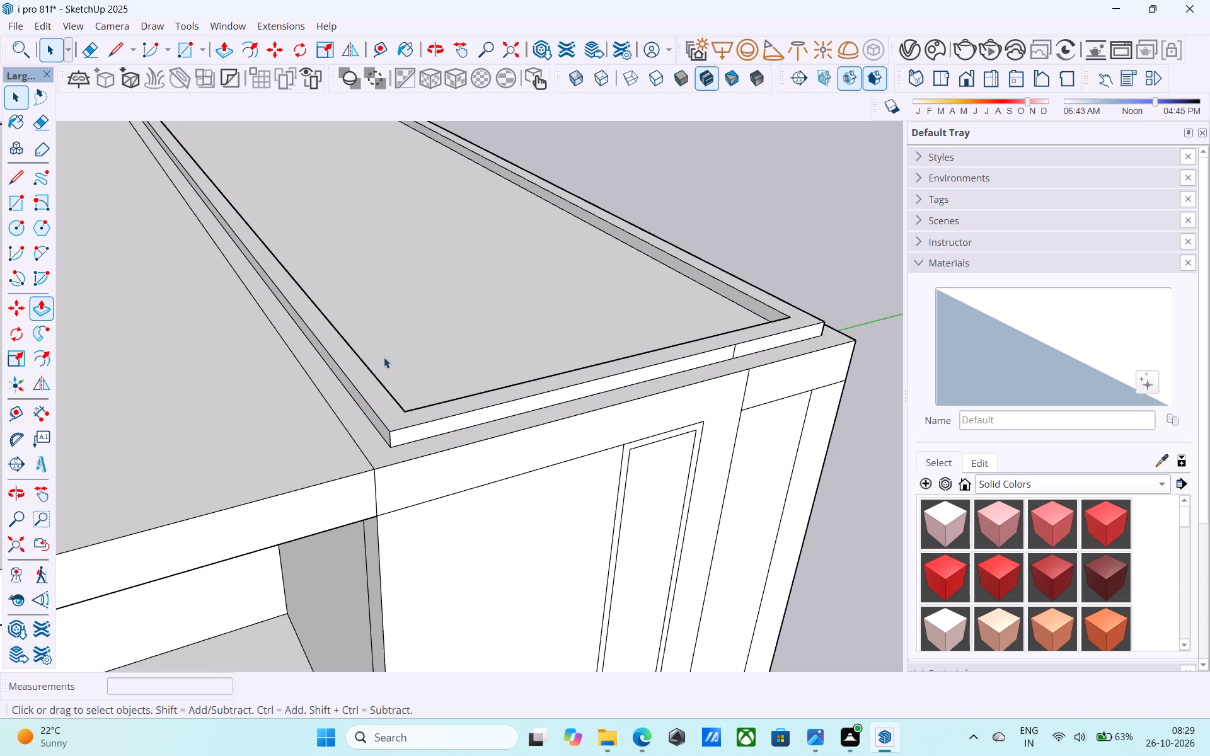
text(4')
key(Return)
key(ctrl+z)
Pull the inner 6" roof border up 4' to form a parapet around the roof section above the tall window panel.
click(376, 396)
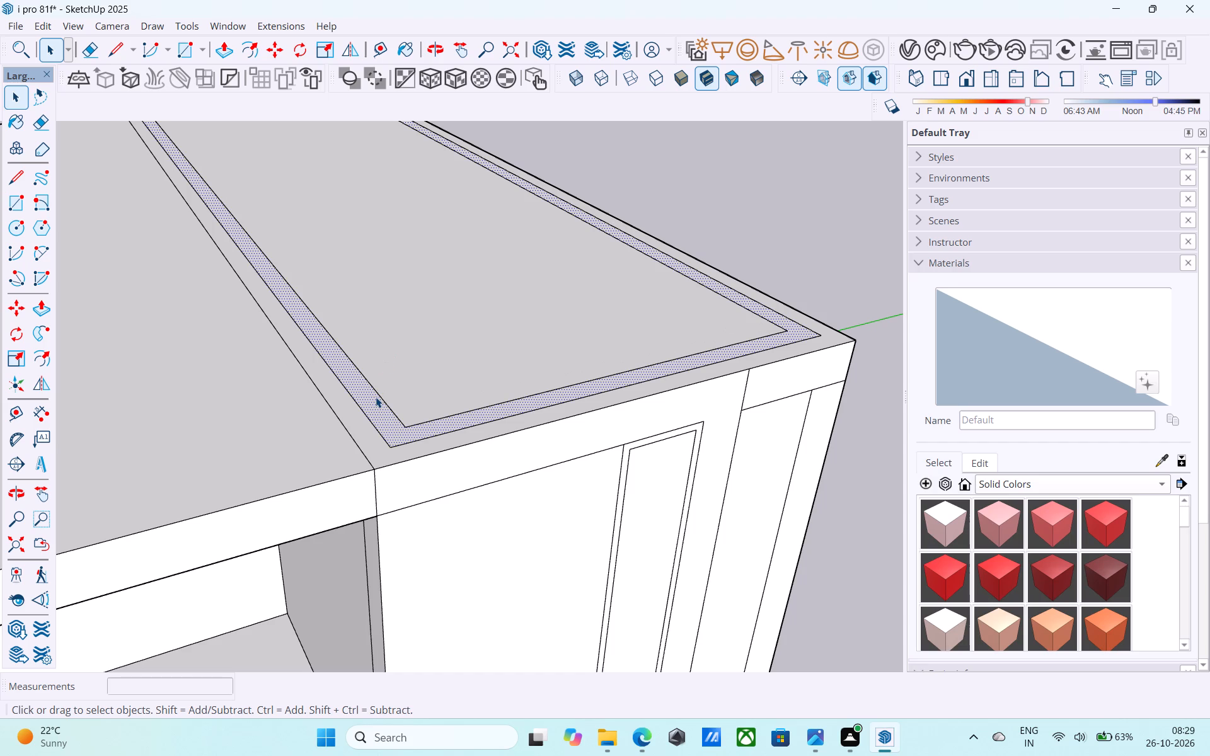
key(p)
click(375, 396)
key(4)
key(apostrophe)
key(Return)
key(Return)
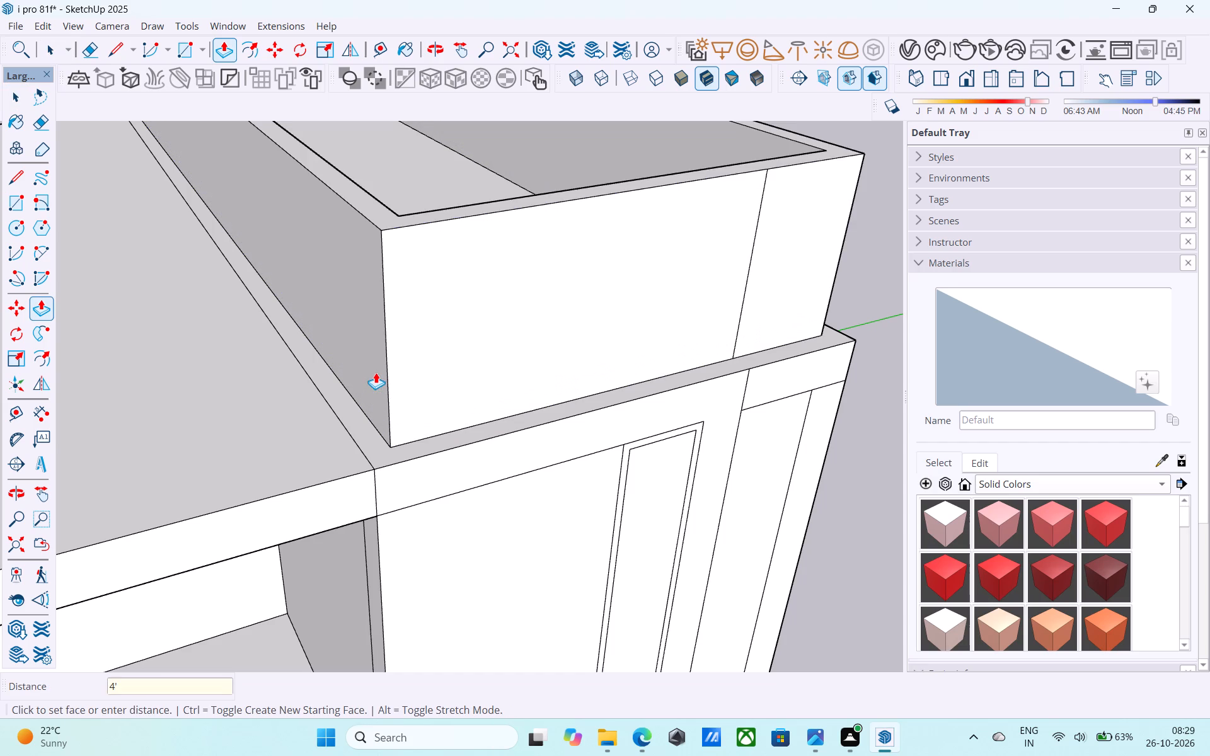
key(space)
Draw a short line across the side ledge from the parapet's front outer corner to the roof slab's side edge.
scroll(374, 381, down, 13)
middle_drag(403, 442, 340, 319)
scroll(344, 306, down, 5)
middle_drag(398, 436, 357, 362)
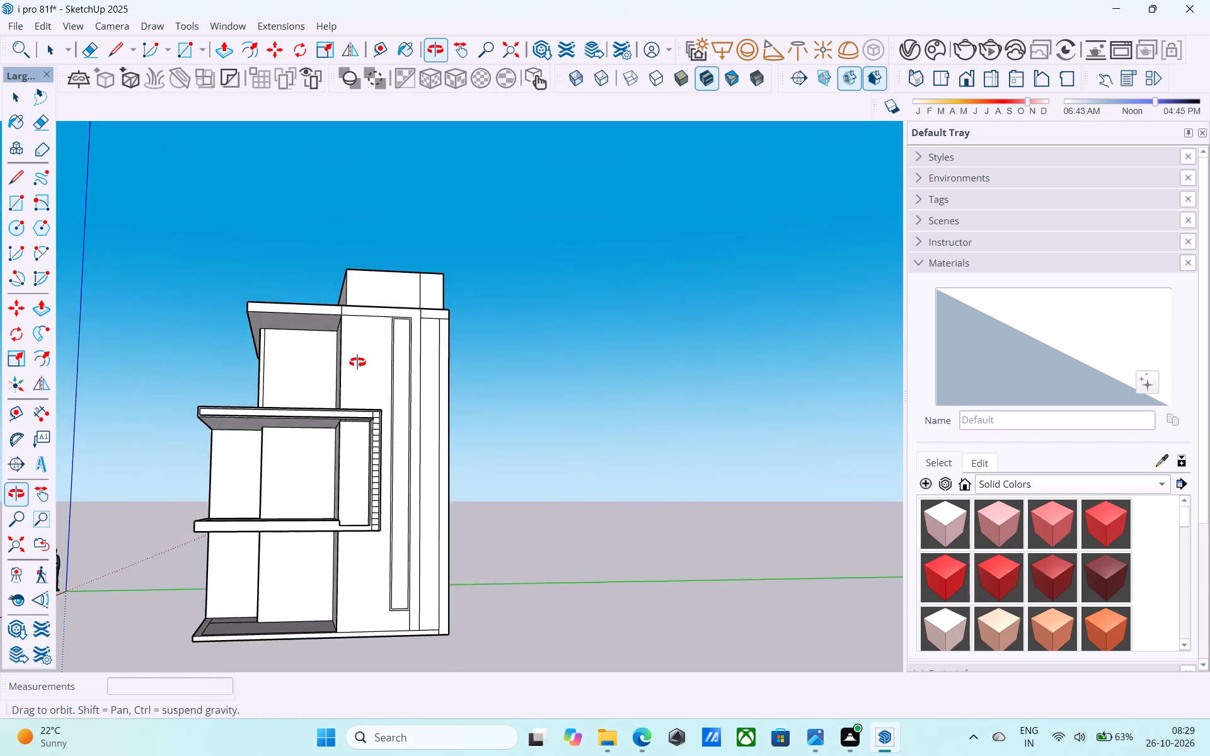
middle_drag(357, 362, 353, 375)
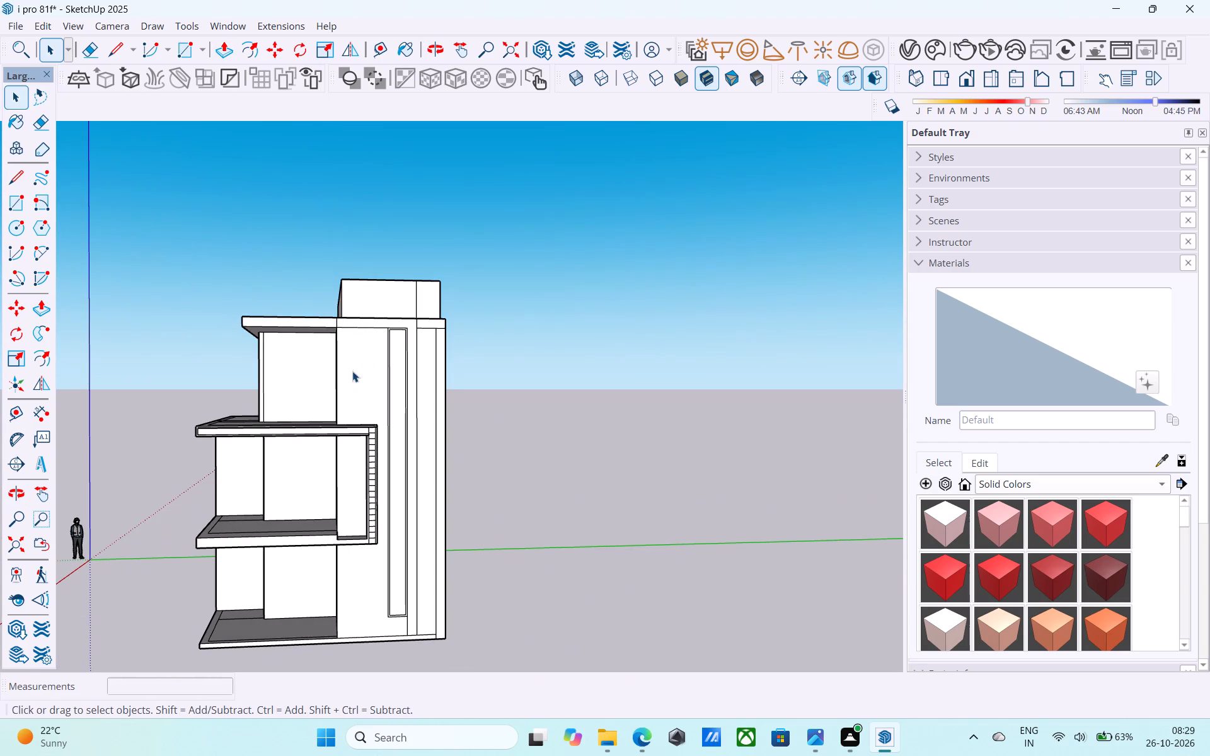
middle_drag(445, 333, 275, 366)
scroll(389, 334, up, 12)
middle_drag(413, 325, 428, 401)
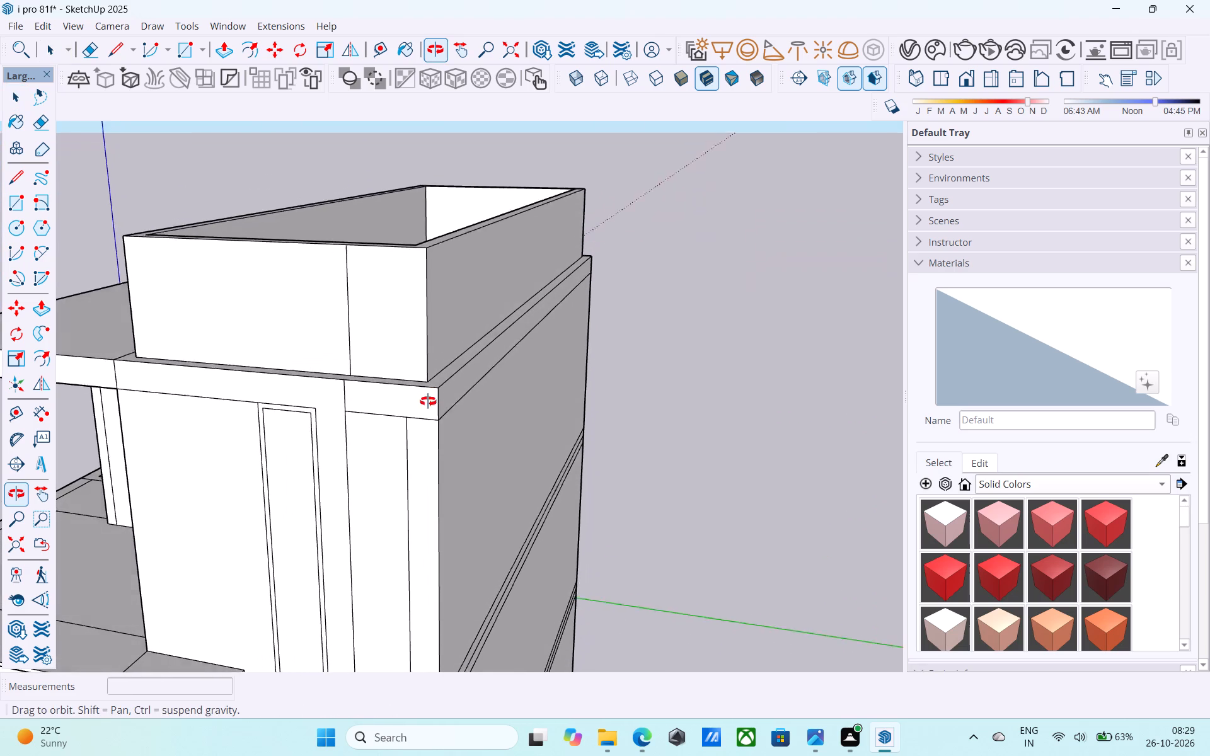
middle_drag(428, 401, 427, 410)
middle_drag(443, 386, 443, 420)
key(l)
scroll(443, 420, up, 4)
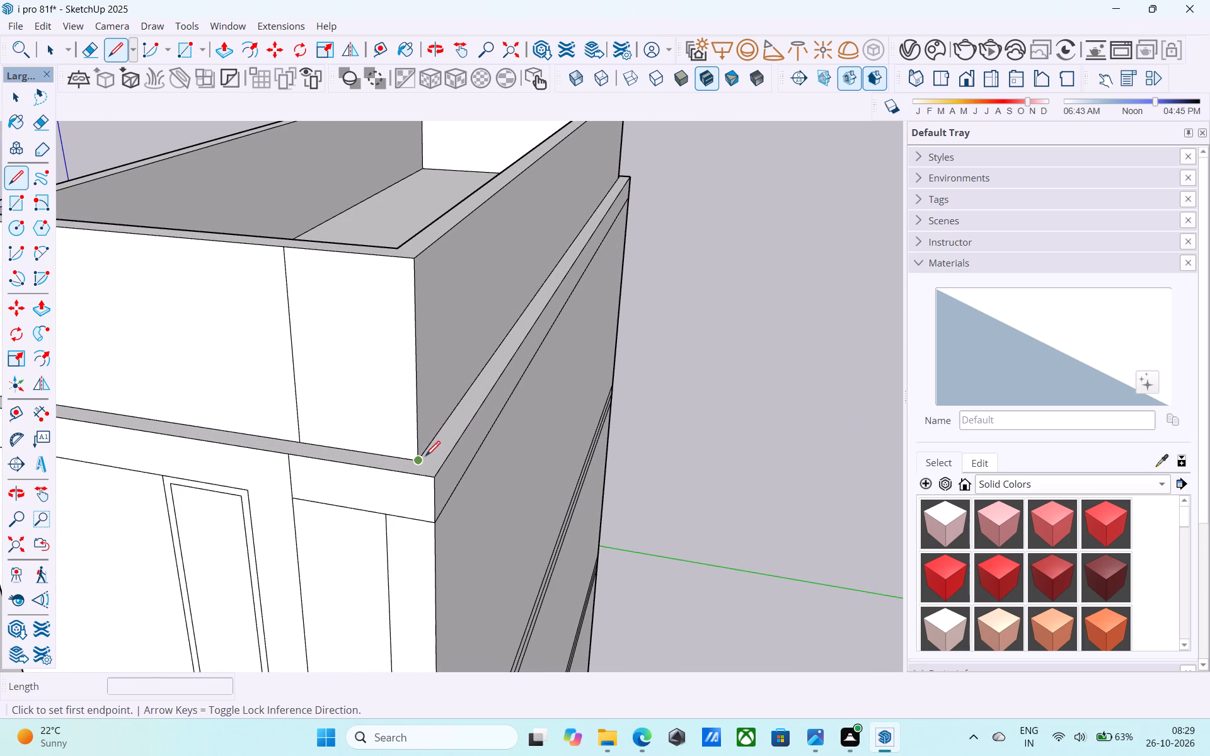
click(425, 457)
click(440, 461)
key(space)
Draw a short line from the parapet's front outer corner straight forward to the roof slab's front edge.
middle_drag(600, 195, 368, 251)
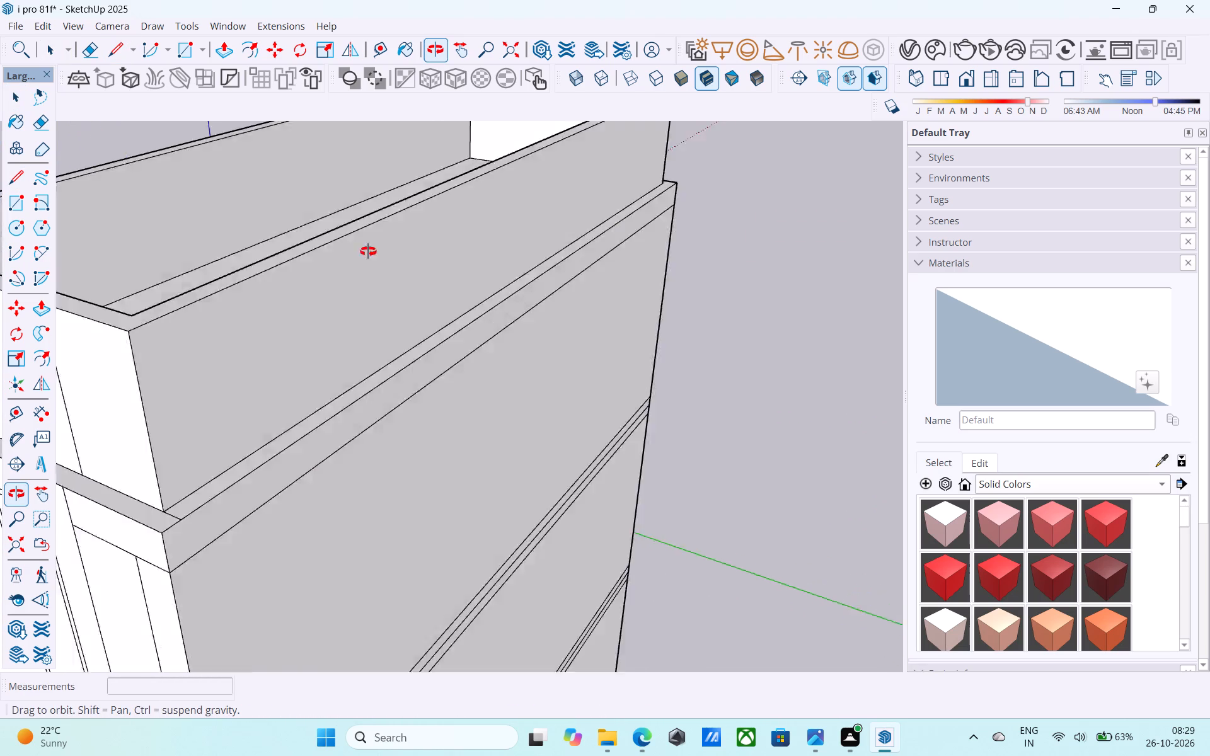
middle_drag(368, 251, 601, 236)
key(l)
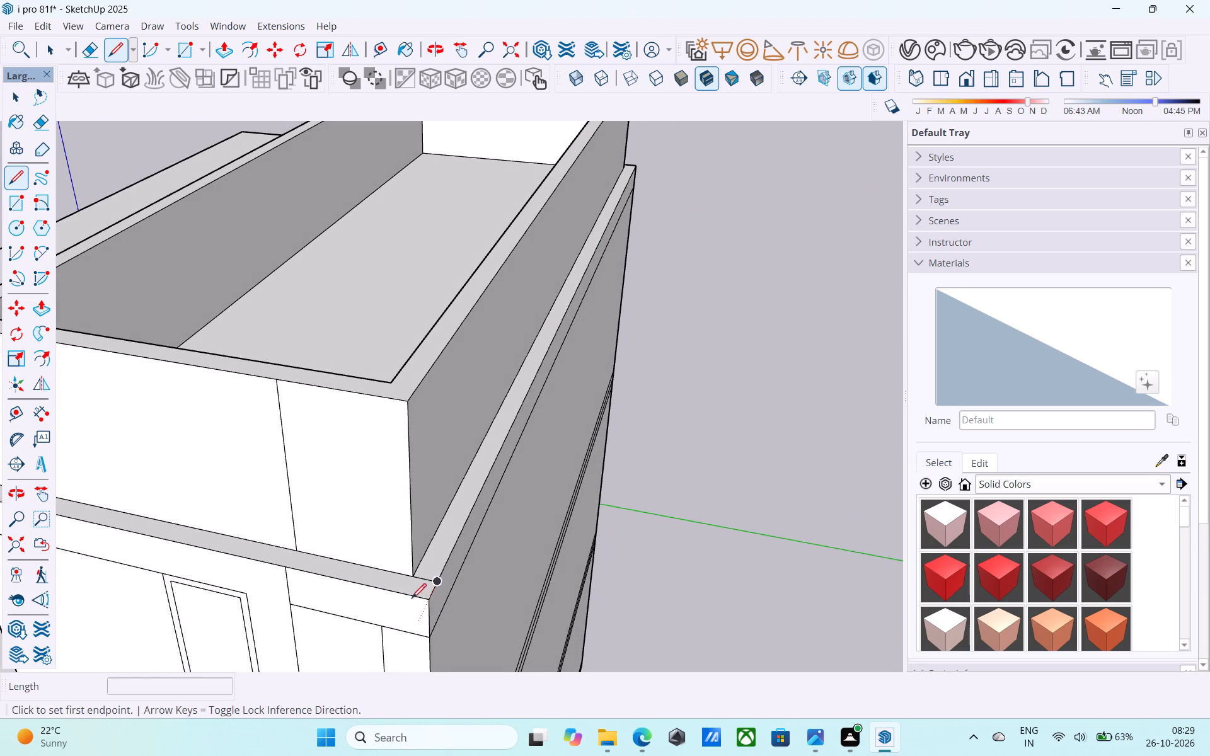
click(412, 580)
click(408, 590)
key(space)
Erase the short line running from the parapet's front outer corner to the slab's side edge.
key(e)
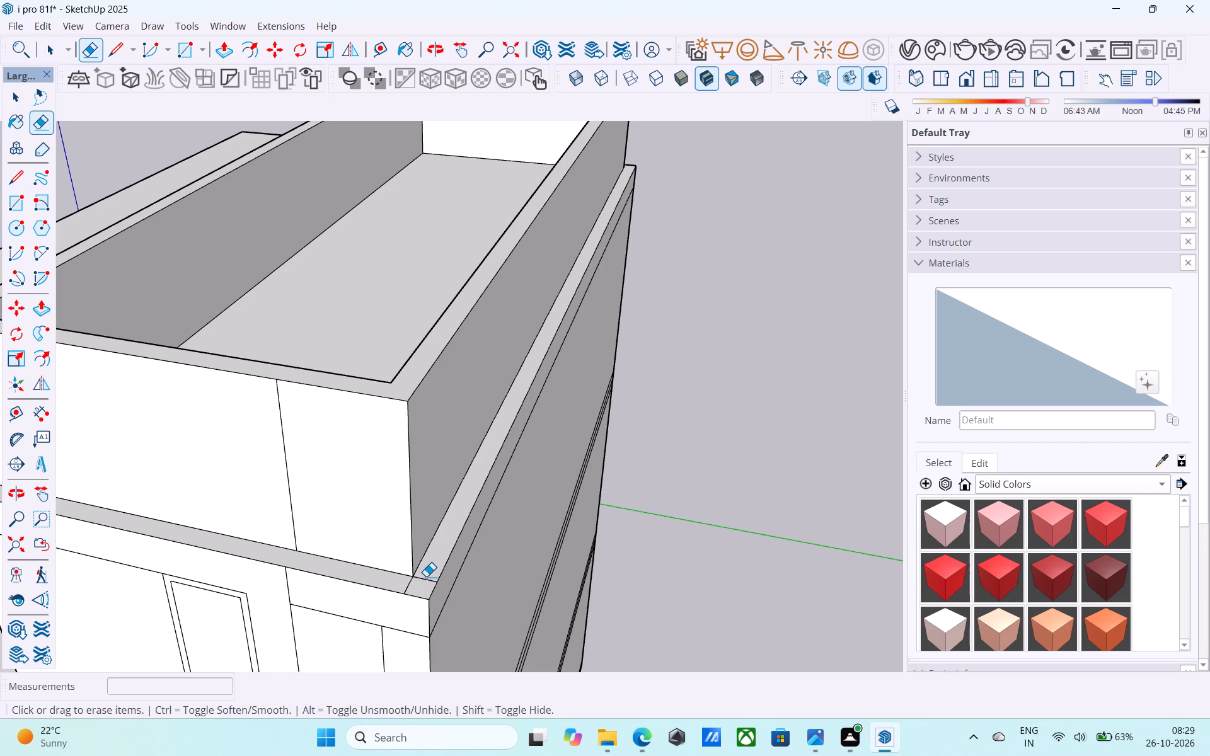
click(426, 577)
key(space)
Draw a short line across the ledge from the parapet's rear outer corner to the roof slab's rear edge.
scroll(425, 582, down, 9)
middle_drag(569, 439, 217, 426)
middle_drag(482, 386, 165, 379)
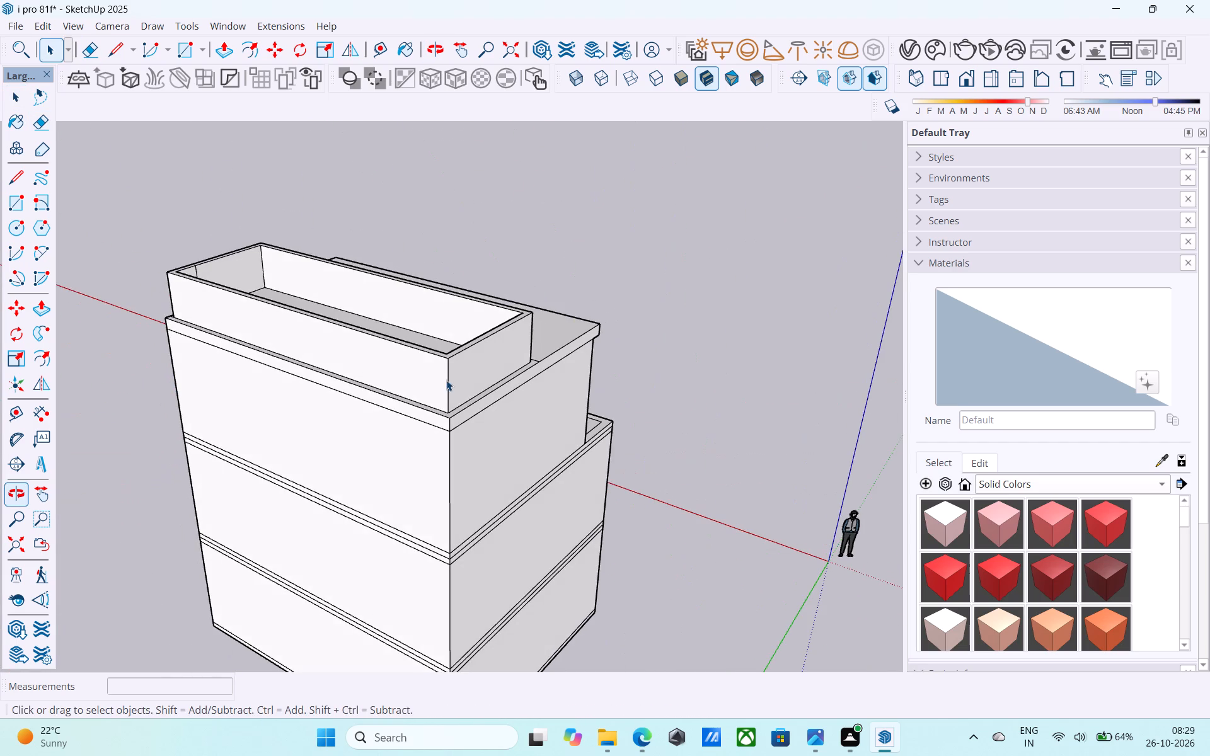
middle_drag(458, 394, 444, 414)
key(l)
scroll(446, 420, up, 10)
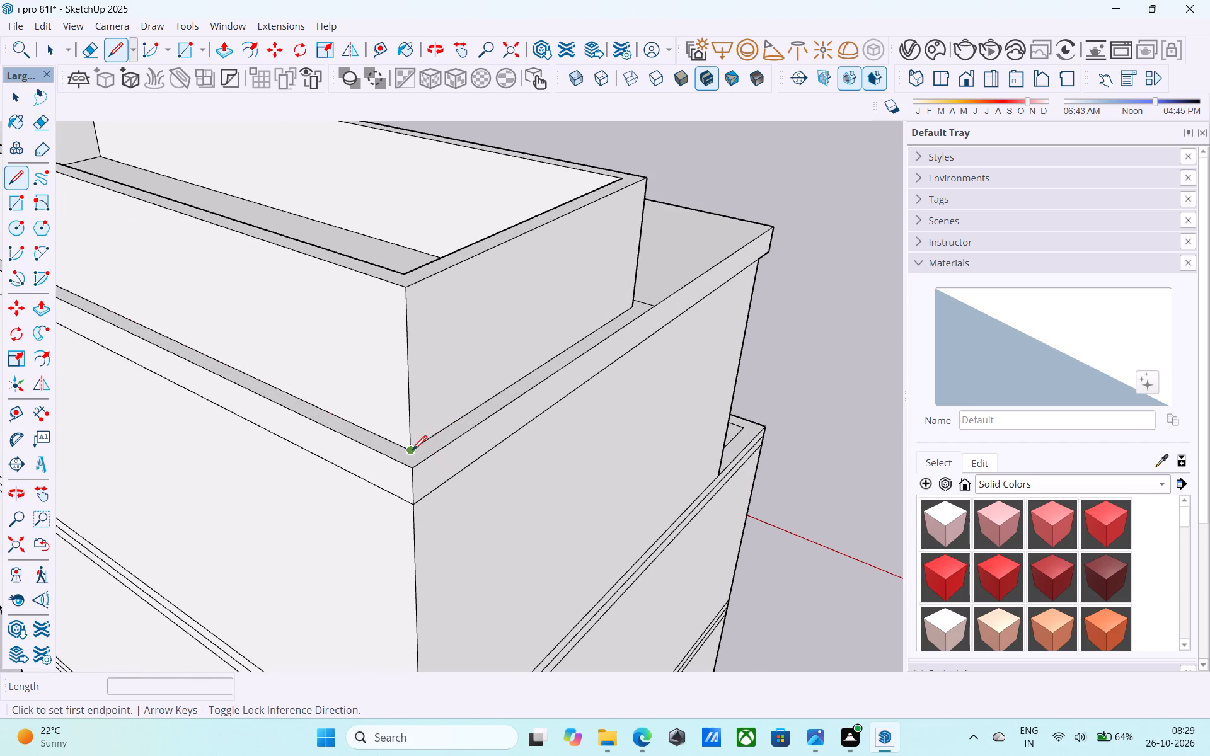
click(412, 452)
click(427, 459)
key(space)
Pull the ledge strip along the outer side wall up to the parapet's top level.
click(388, 452)
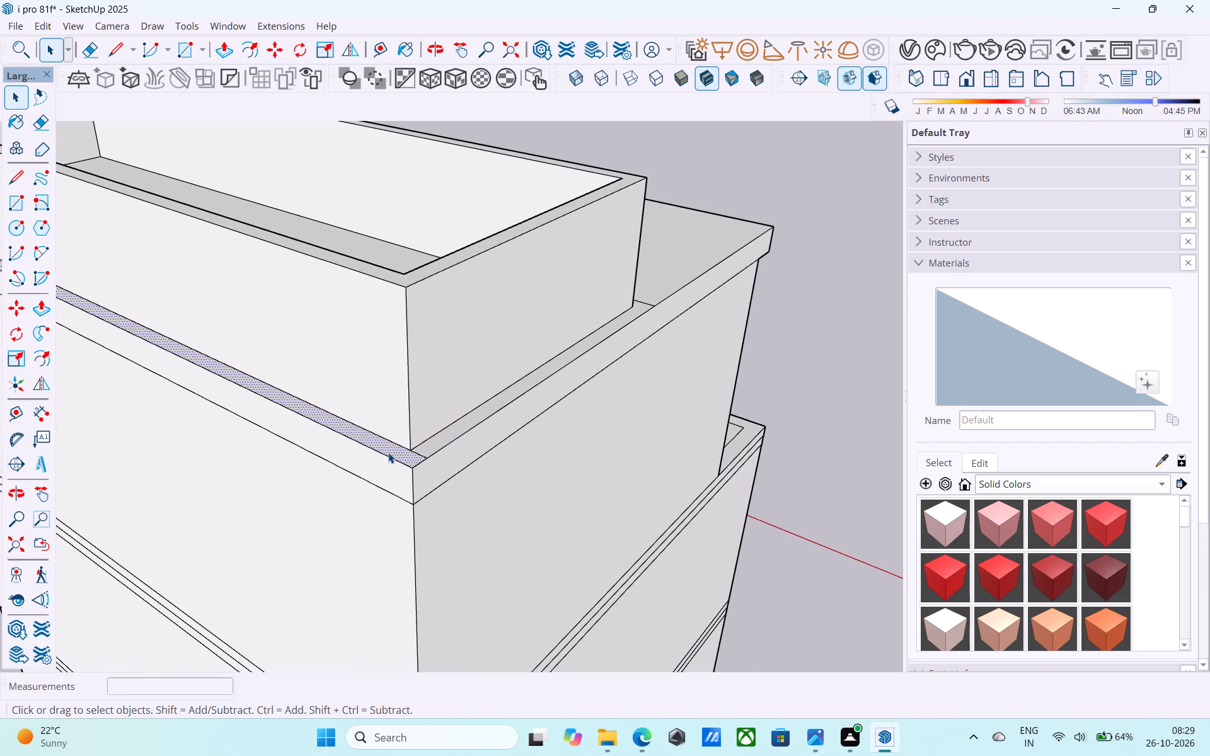
key(p)
click(388, 452)
click(383, 438)
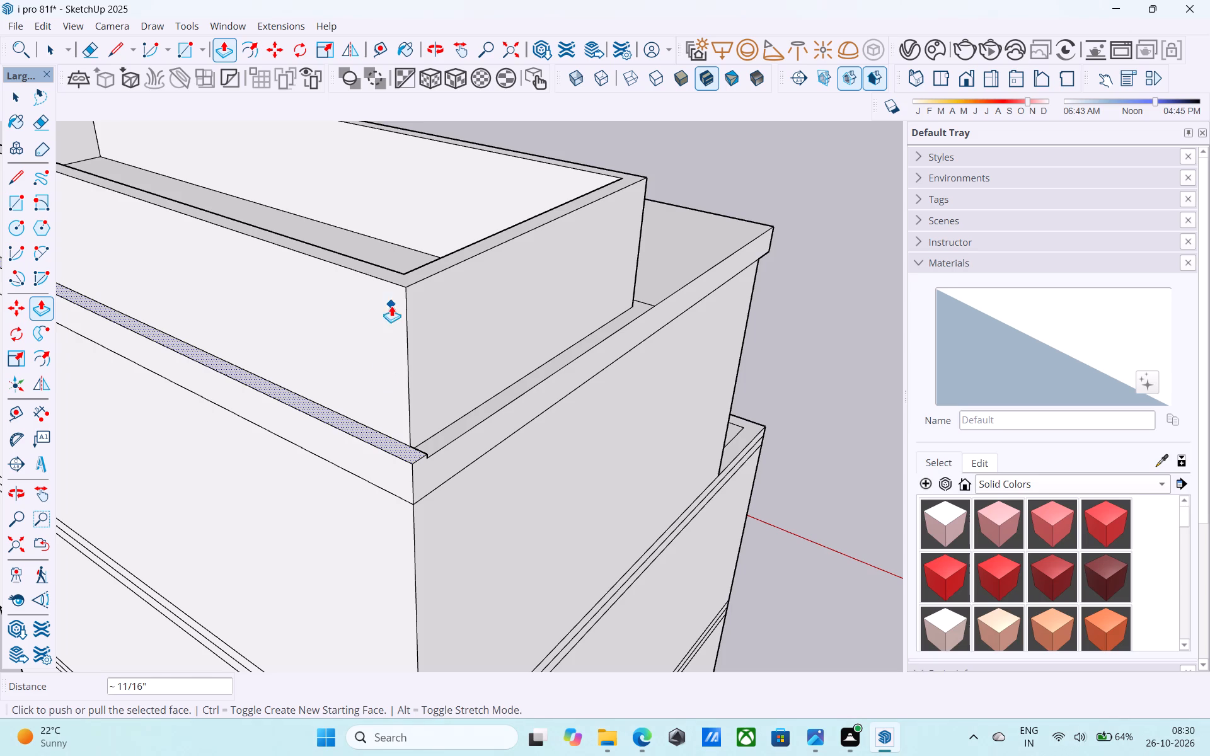
click(360, 435)
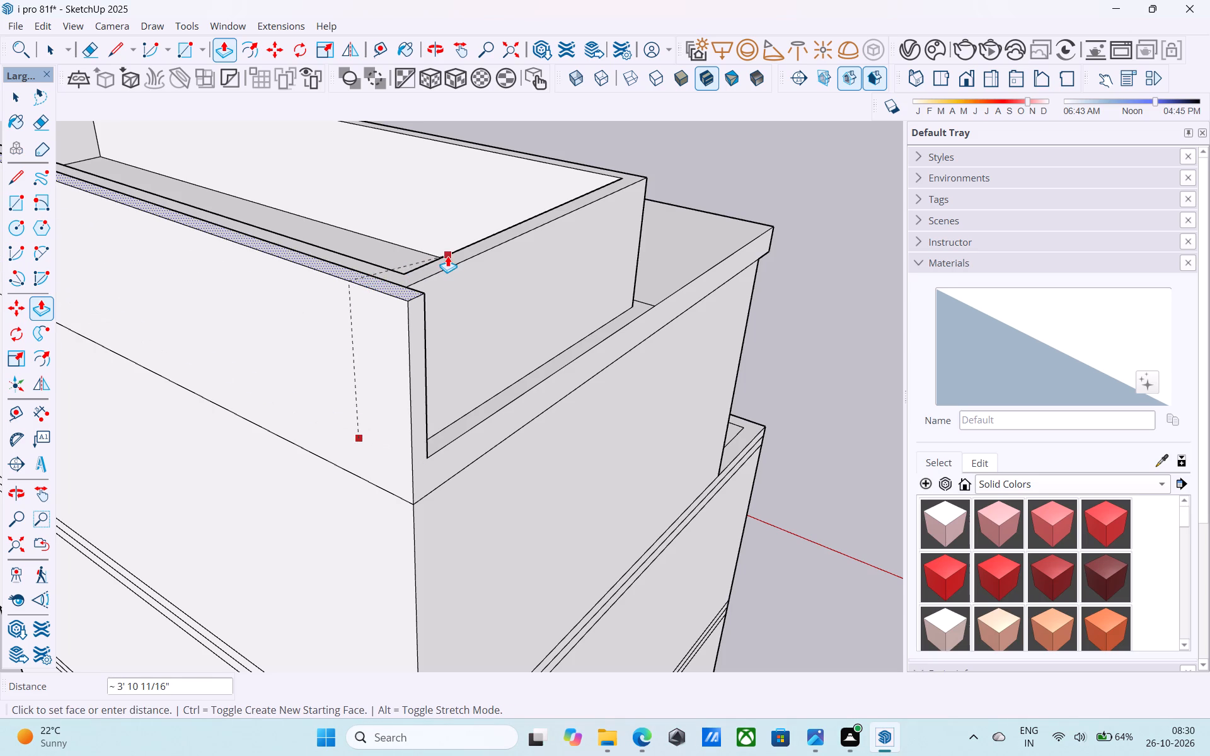
click(448, 256)
Pull the wide part of the parapet's front face forward until it is flush with the roof slab's front face.
scroll(451, 257, down, 14)
middle_drag(401, 299, 698, 305)
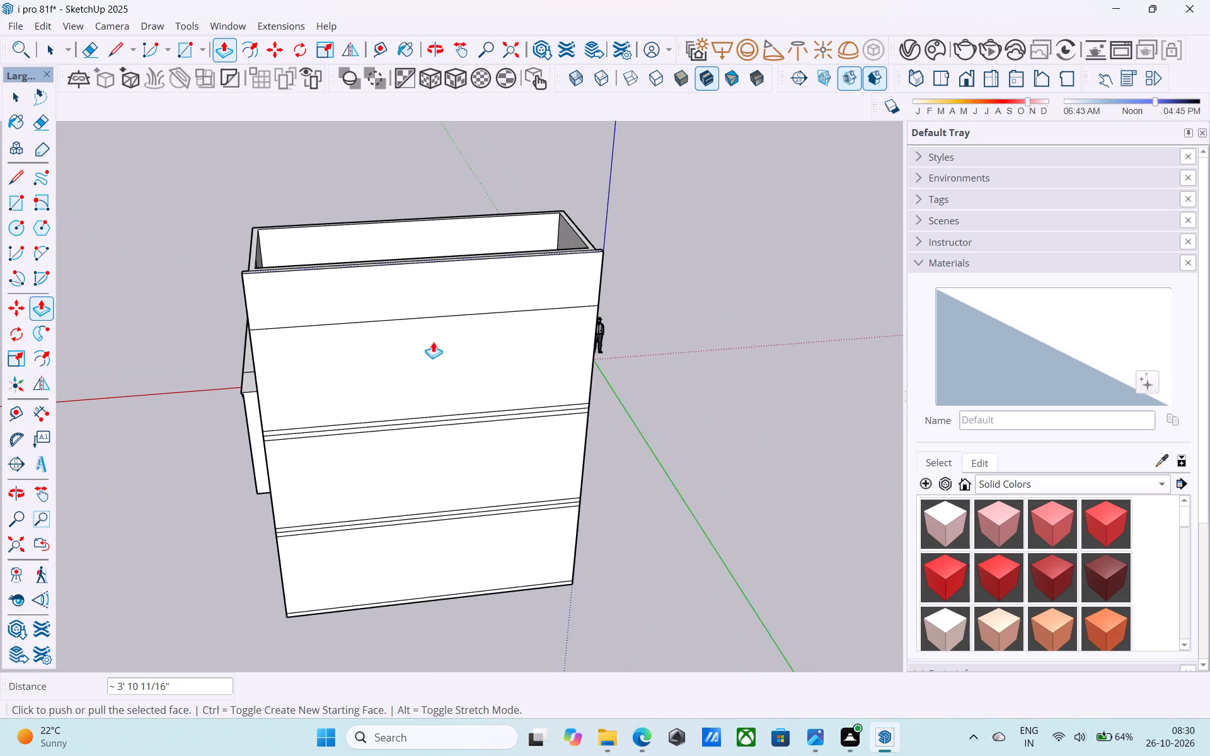
middle_drag(306, 369, 706, 306)
scroll(355, 360, down, 1)
middle_drag(505, 352, 618, 320)
scroll(594, 299, up, 8)
key(space)
middle_drag(400, 266, 418, 338)
scroll(435, 329, down, 6)
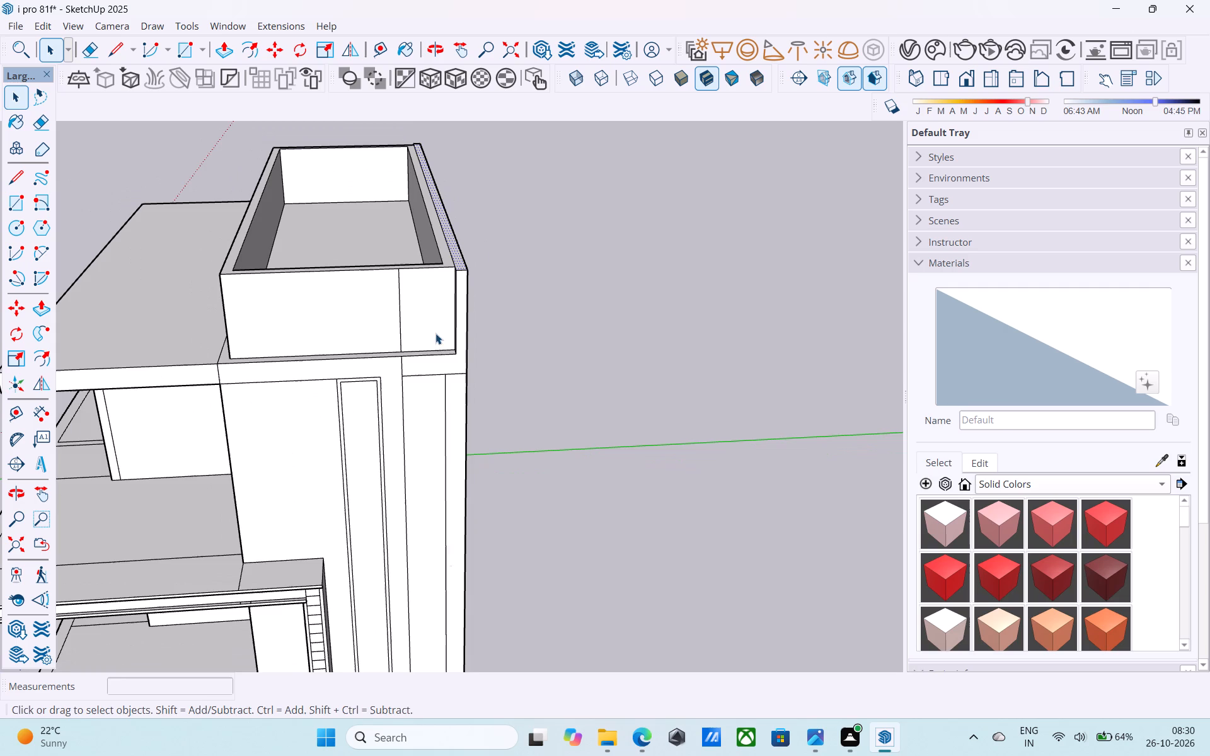
scroll(429, 346, down, 2)
middle_drag(429, 350, 638, 293)
scroll(512, 391, up, 4)
click(452, 249)
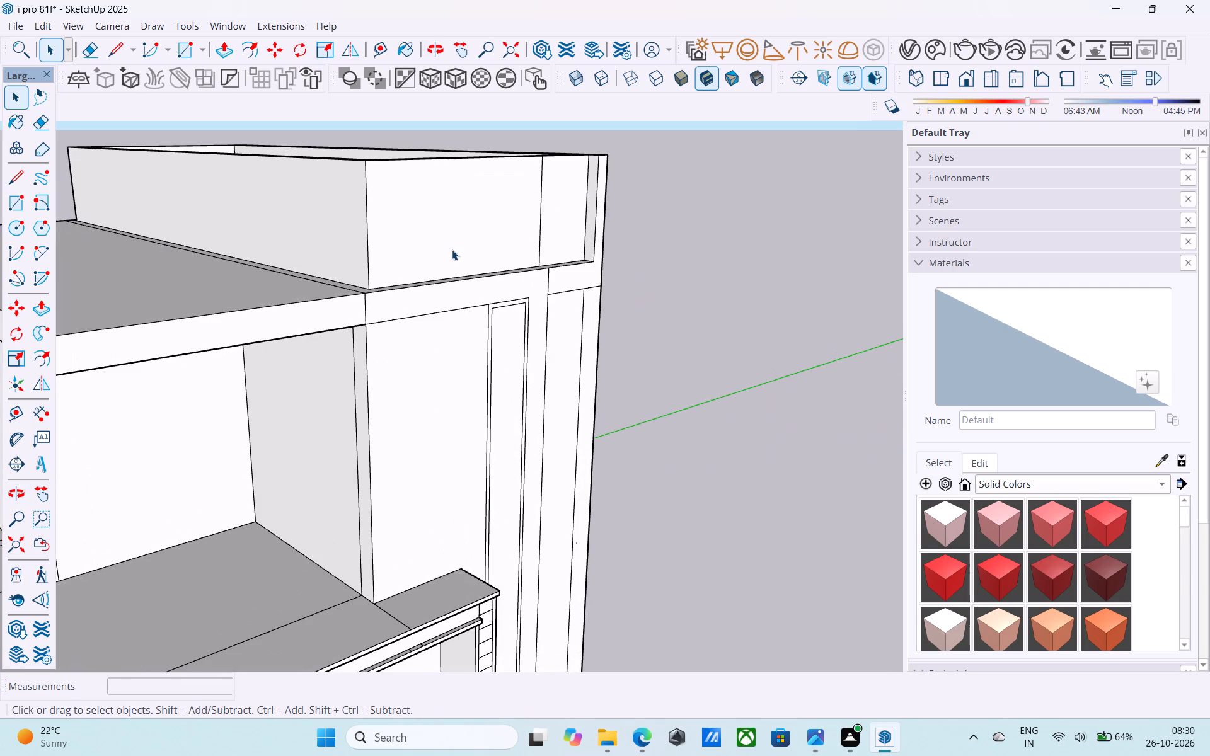
key(p)
click(451, 250)
click(417, 375)
key(space)
Pull the remaining narrow part of the parapet's front face forward 6", flush with the slab's front face.
middle_drag(544, 240, 535, 244)
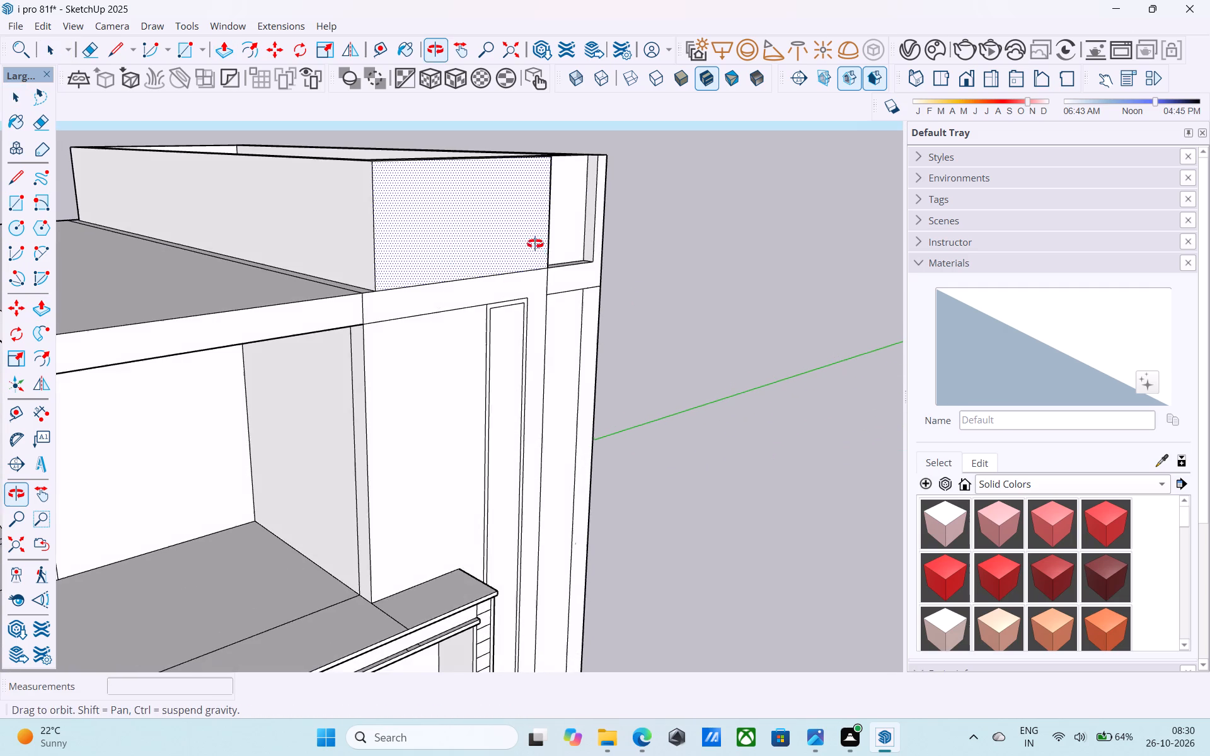
middle_drag(535, 244, 385, 292)
click(487, 262)
key(p)
click(487, 261)
click(488, 369)
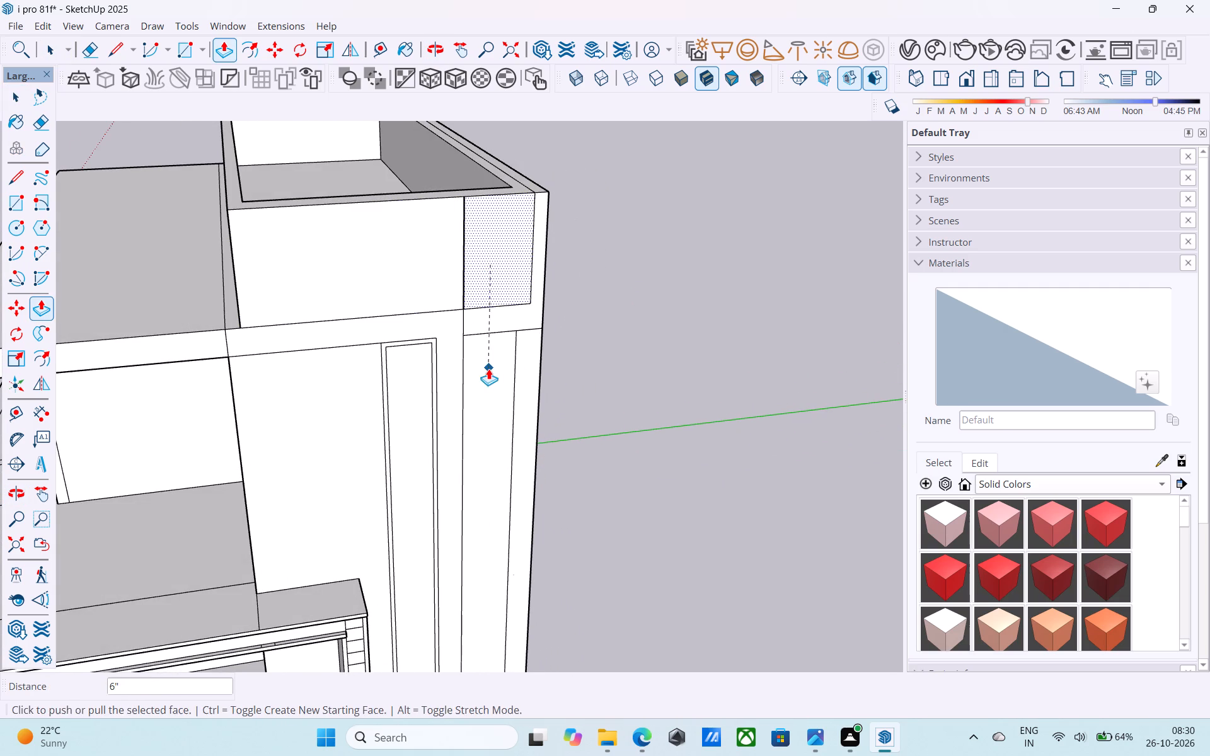
key(space)
Erase the vertical seam between the two parts of the parapet's front face.
scroll(487, 368, down, 2)
middle_drag(485, 366, 460, 346)
key(e)
drag(454, 277, 446, 274)
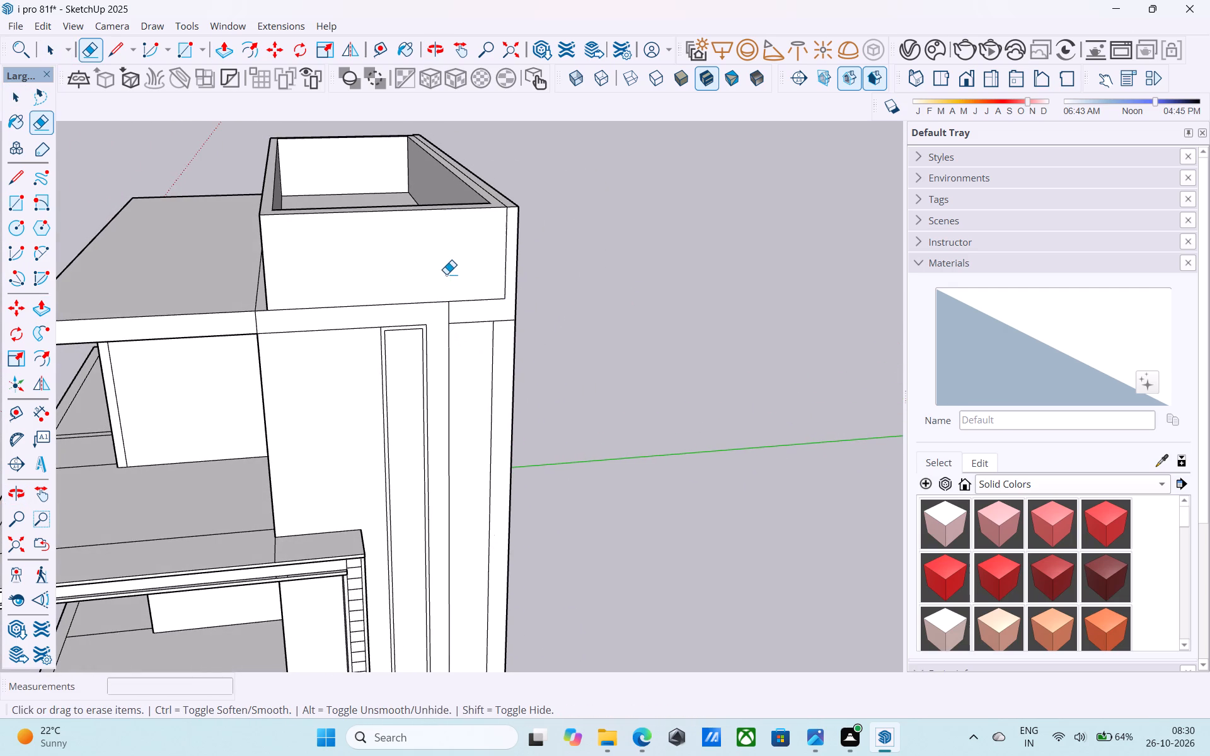
Pull the parapet's side face toward the lower roof until it is flush with the recess wall below.
scroll(449, 289, down, 6)
scroll(458, 324, up, 6)
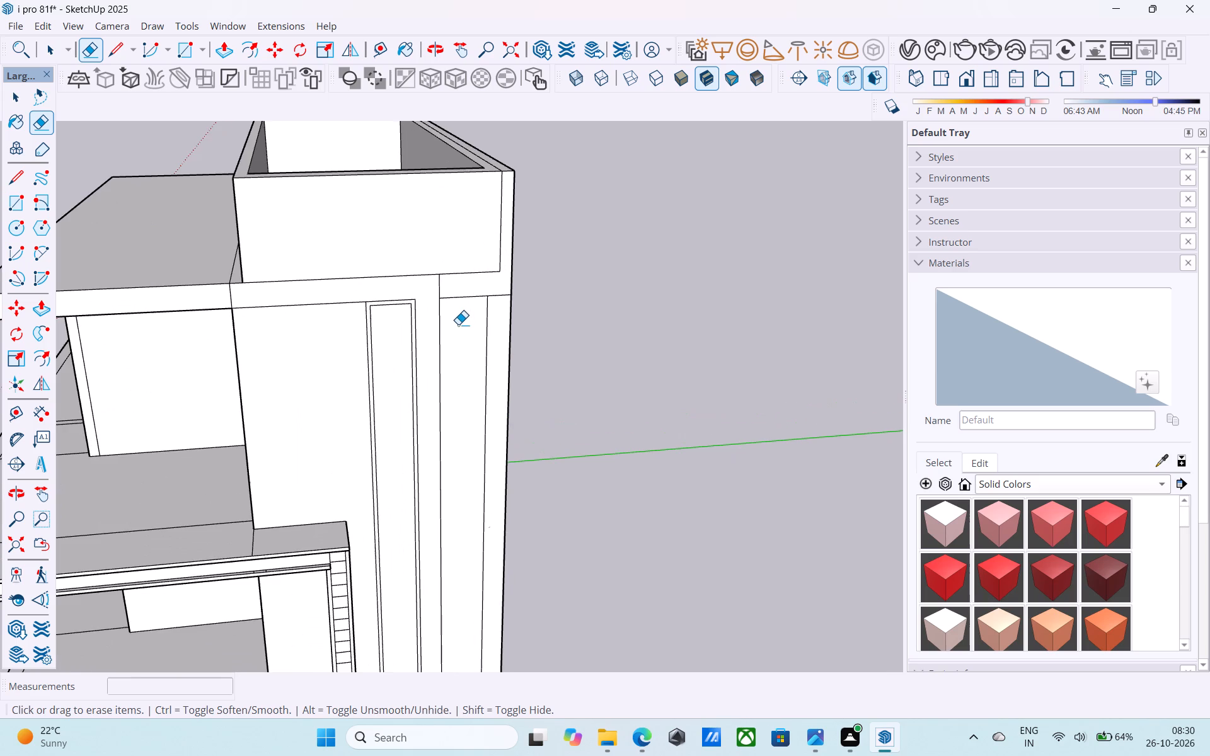
scroll(458, 324, down, 5)
middle_drag(458, 324, 440, 299)
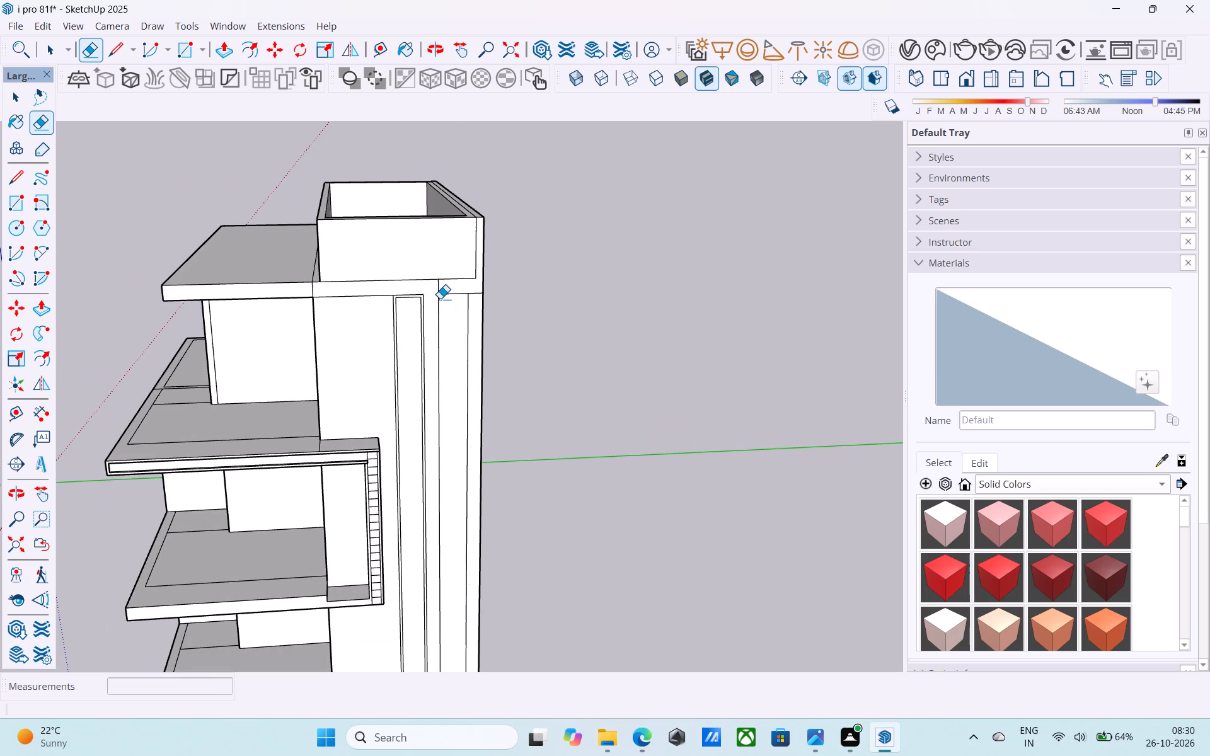
middle_drag(440, 299, 521, 306)
scroll(360, 238, up, 7)
key(space)
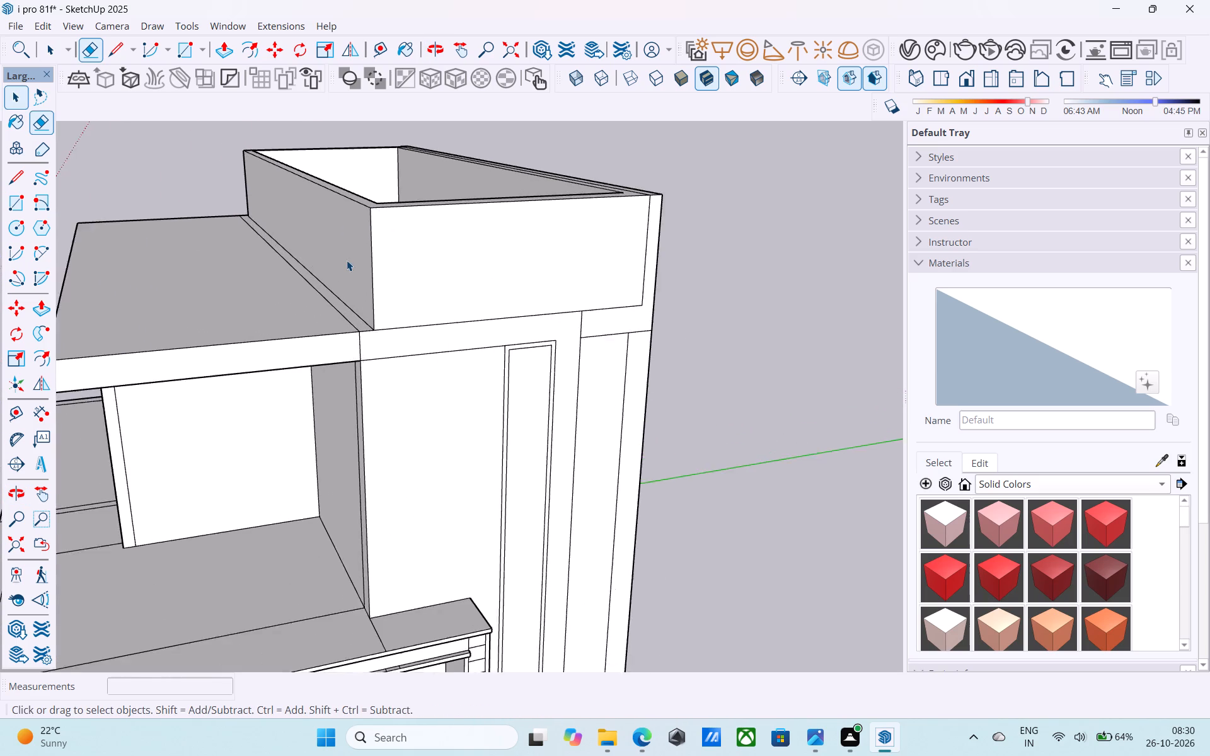
click(353, 280)
key(p)
click(353, 279)
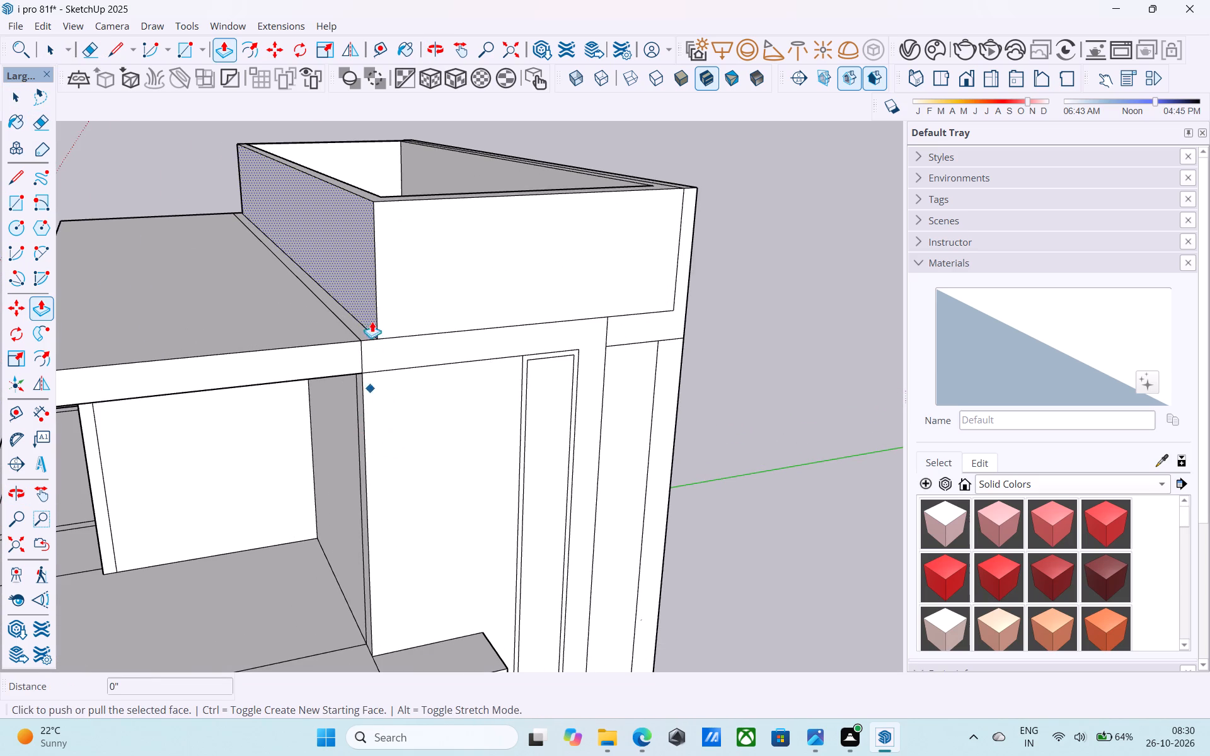
click(373, 303)
click(352, 424)
key(space)
Erase the leftover seam lines on the outer front column, including the parapet corner joint and the slab-level edges.
scroll(352, 420, down, 6)
middle_drag(326, 403, 216, 338)
scroll(451, 326, down, 4)
middle_drag(451, 326, 441, 316)
scroll(441, 316, up, 3)
key(e)
drag(442, 316, 454, 360)
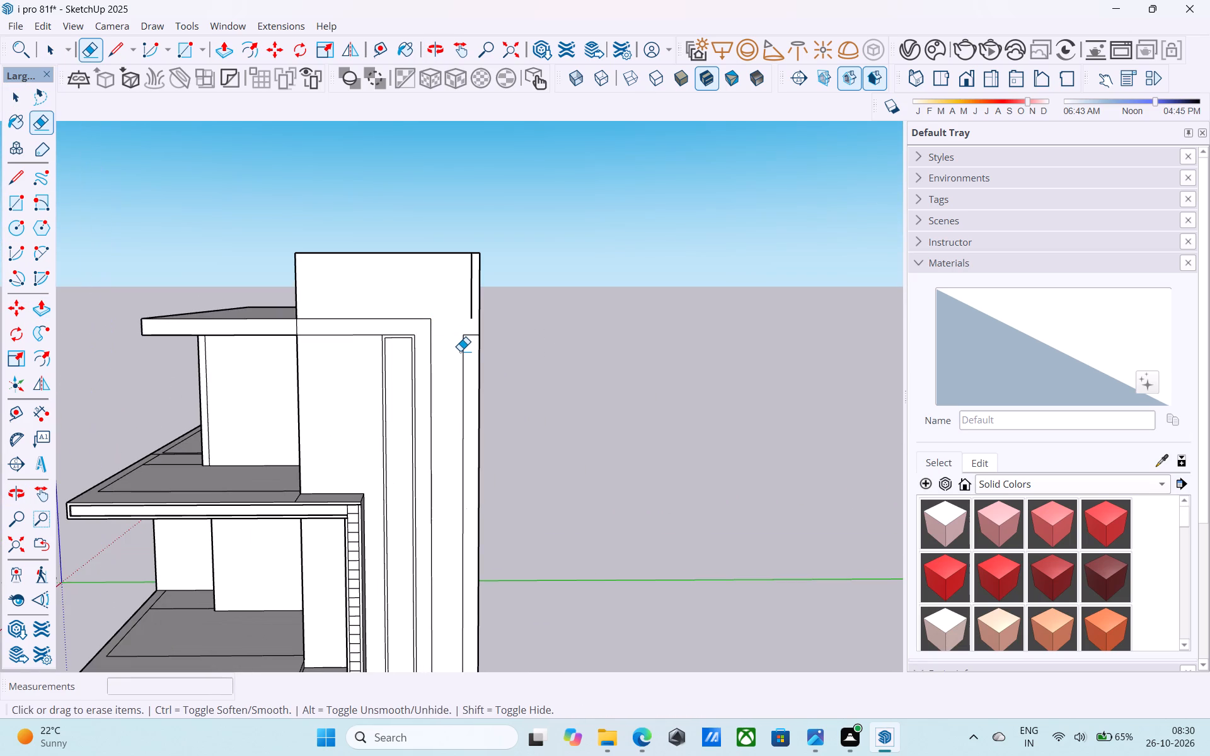
key(space)
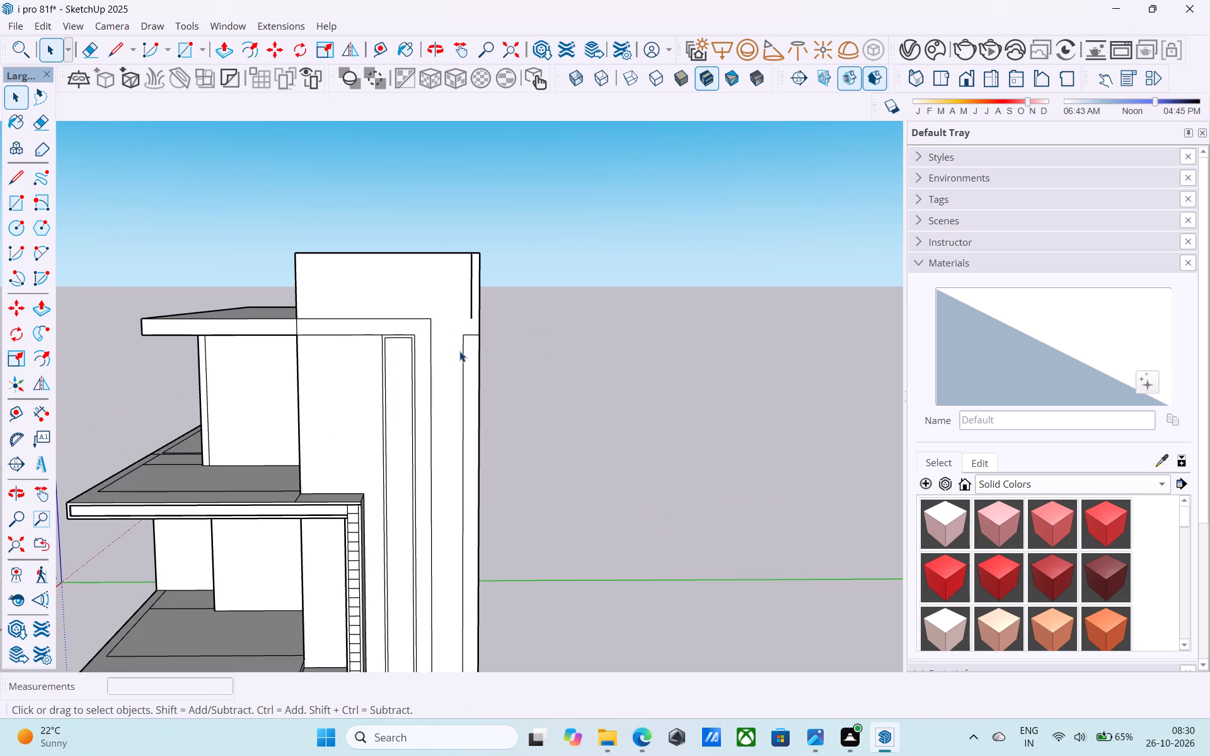
key(e)
click(471, 312)
drag(466, 336, 466, 346)
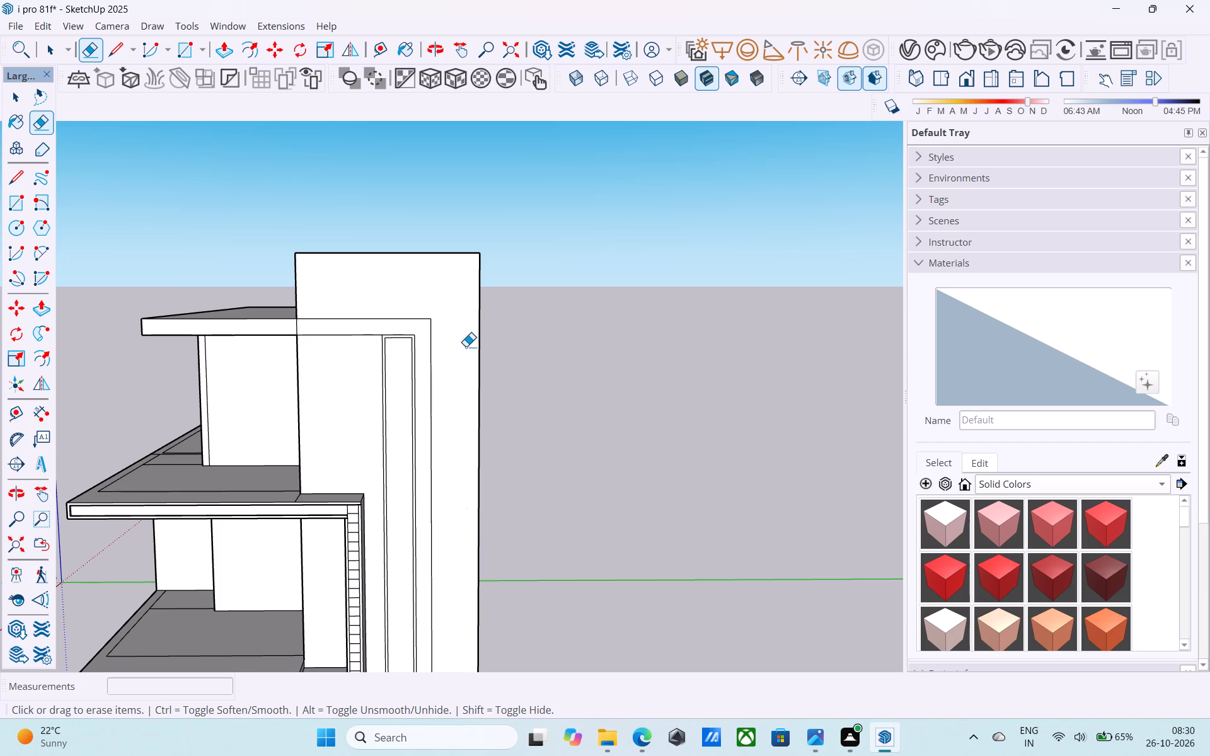
scroll(462, 325, down, 6)
key(space)
Erase the short vertical line across the roof slab's front face above the recess wall's top corner.
scroll(460, 328, down, 5)
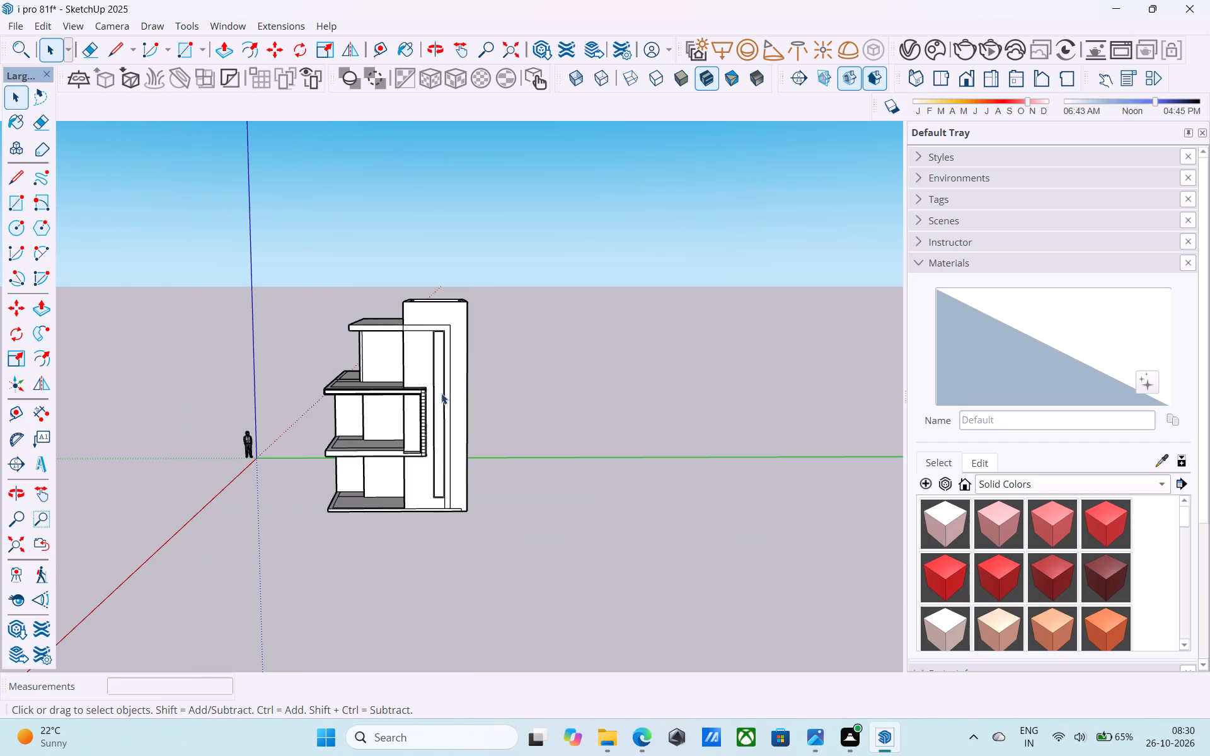
scroll(393, 352, up, 5)
scroll(447, 328, up, 2)
scroll(453, 324, down, 1)
scroll(453, 324, up, 3)
scroll(396, 319, up, 4)
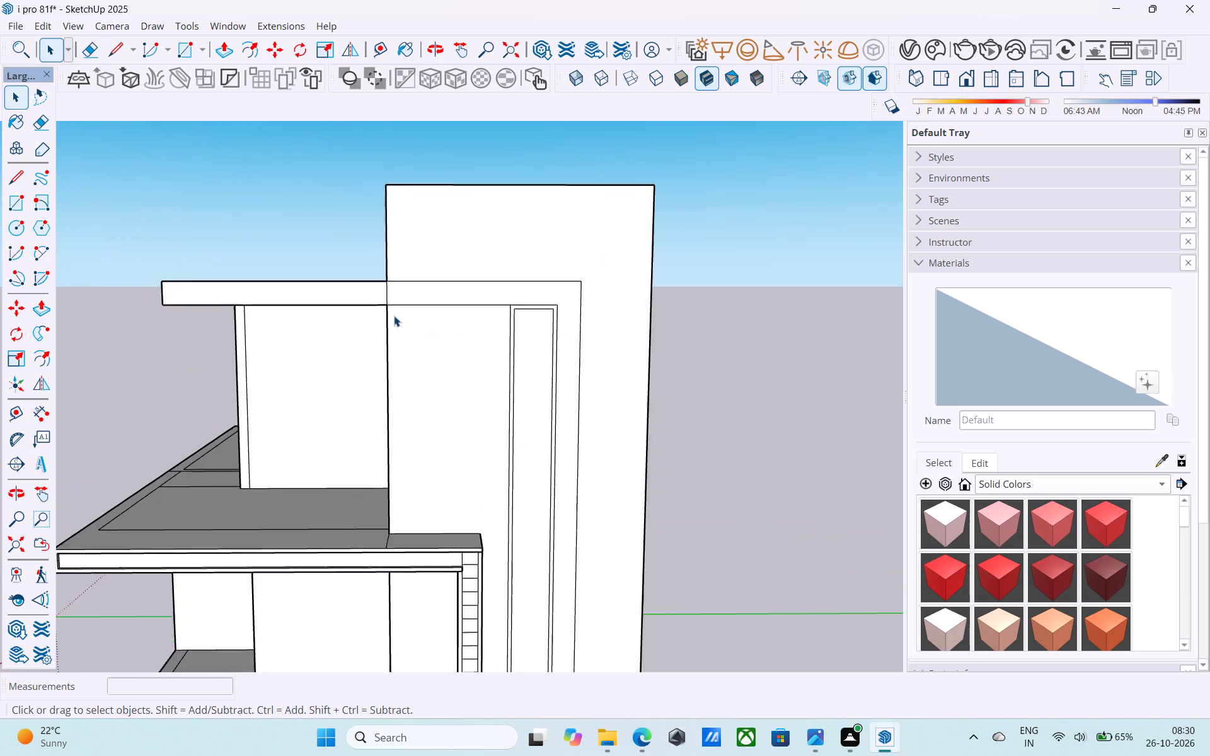
scroll(394, 316, up, 1)
key(e)
scroll(392, 314, up, 5)
middle_drag(389, 289, 529, 297)
drag(539, 294, 547, 294)
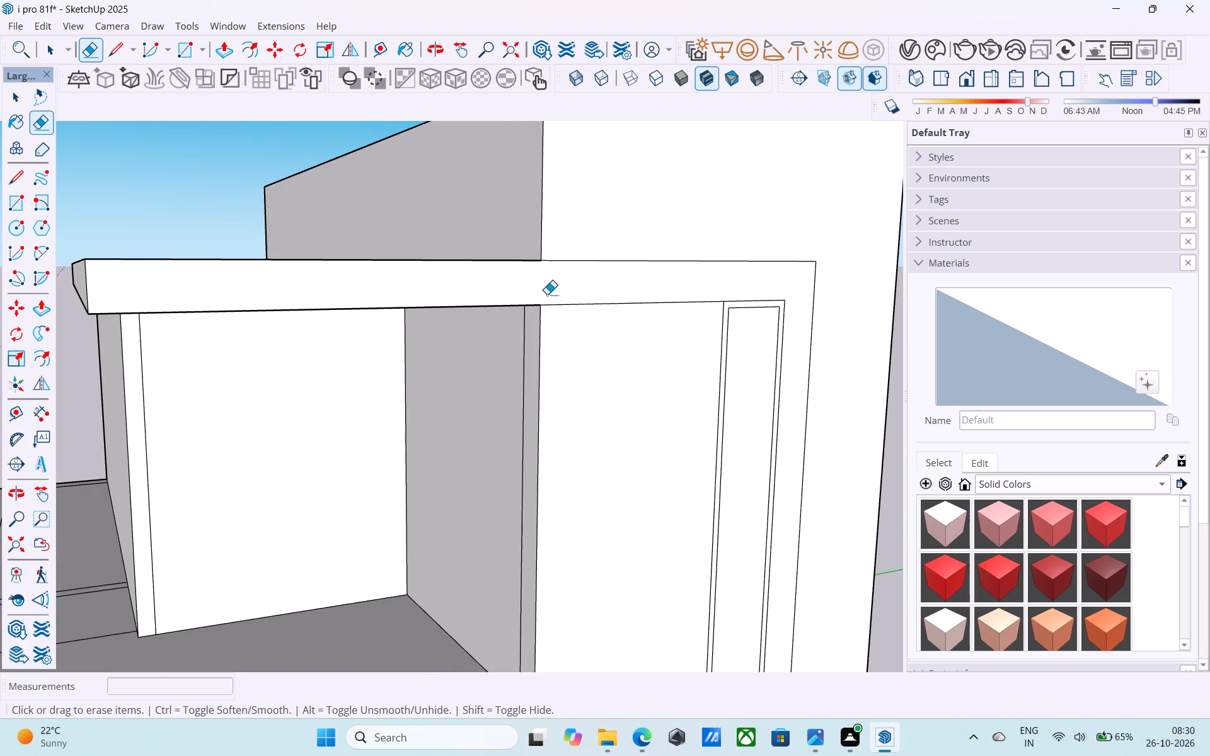
Pull the front face of the L-shaped frame formed by the roof edge and outer column out by 1'.
key(space)
click(547, 294)
key(p)
click(546, 294)
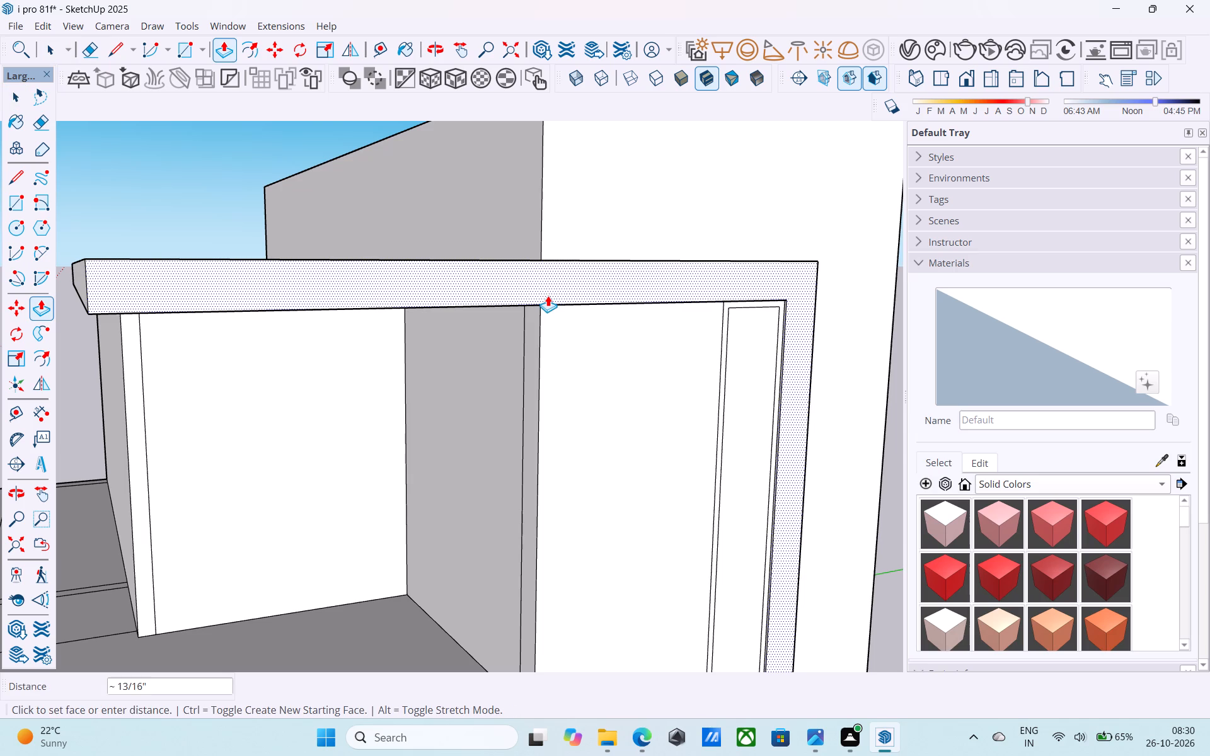
text(1')
key(Return)
key(space)
Pull the narrow border face around the tall panel beside the front column out by 3".
scroll(553, 296, down, 11)
middle_drag(540, 302, 358, 281)
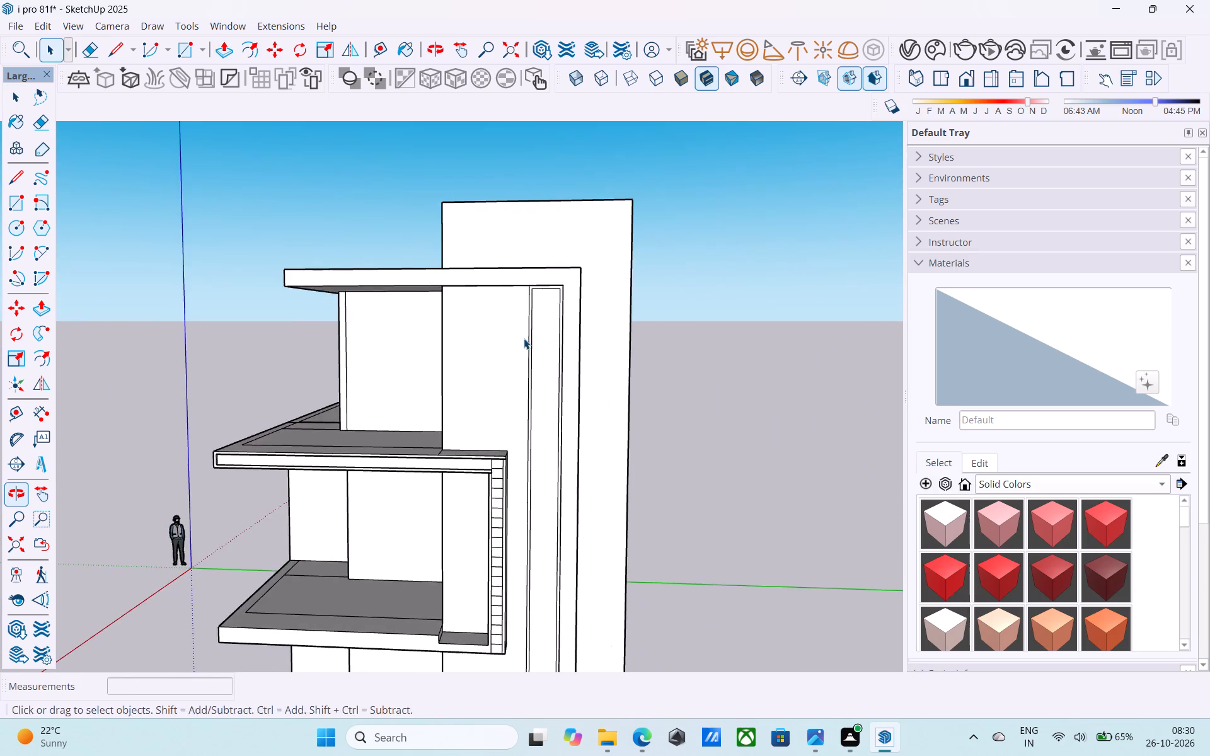
middle_drag(527, 338, 626, 280)
scroll(638, 294, up, 13)
click(592, 250)
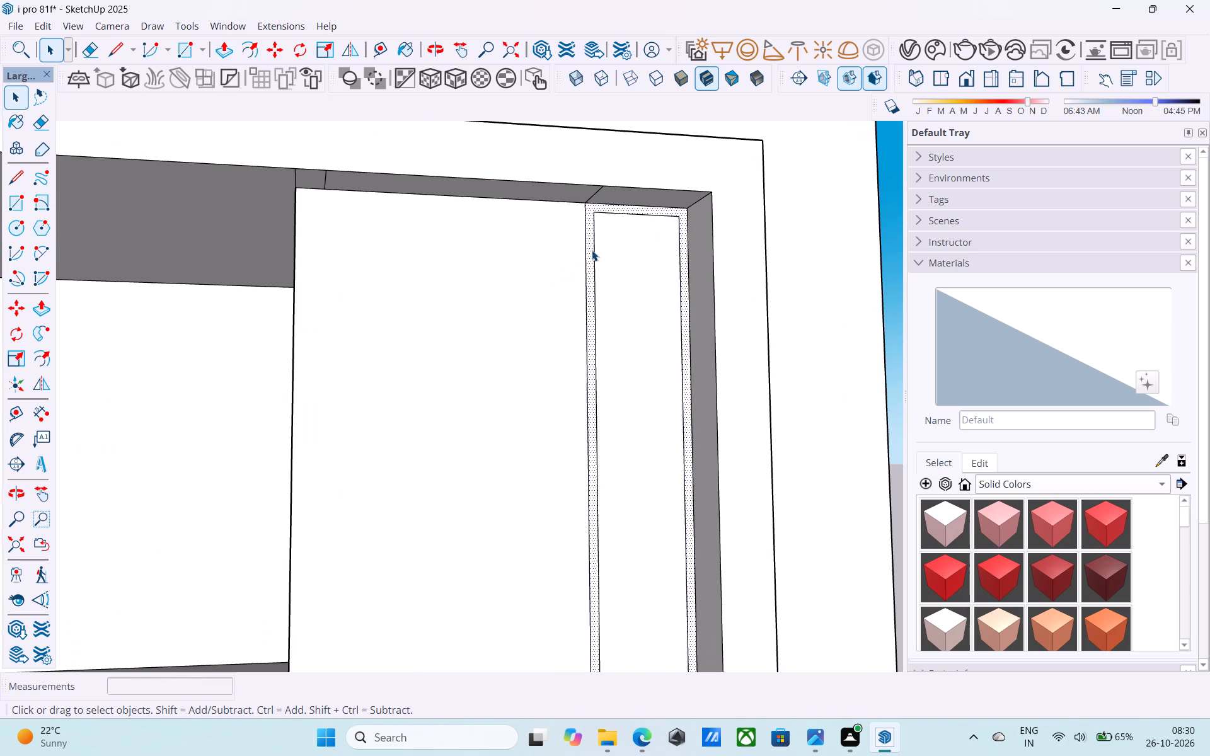
key(p)
click(592, 250)
key(3)
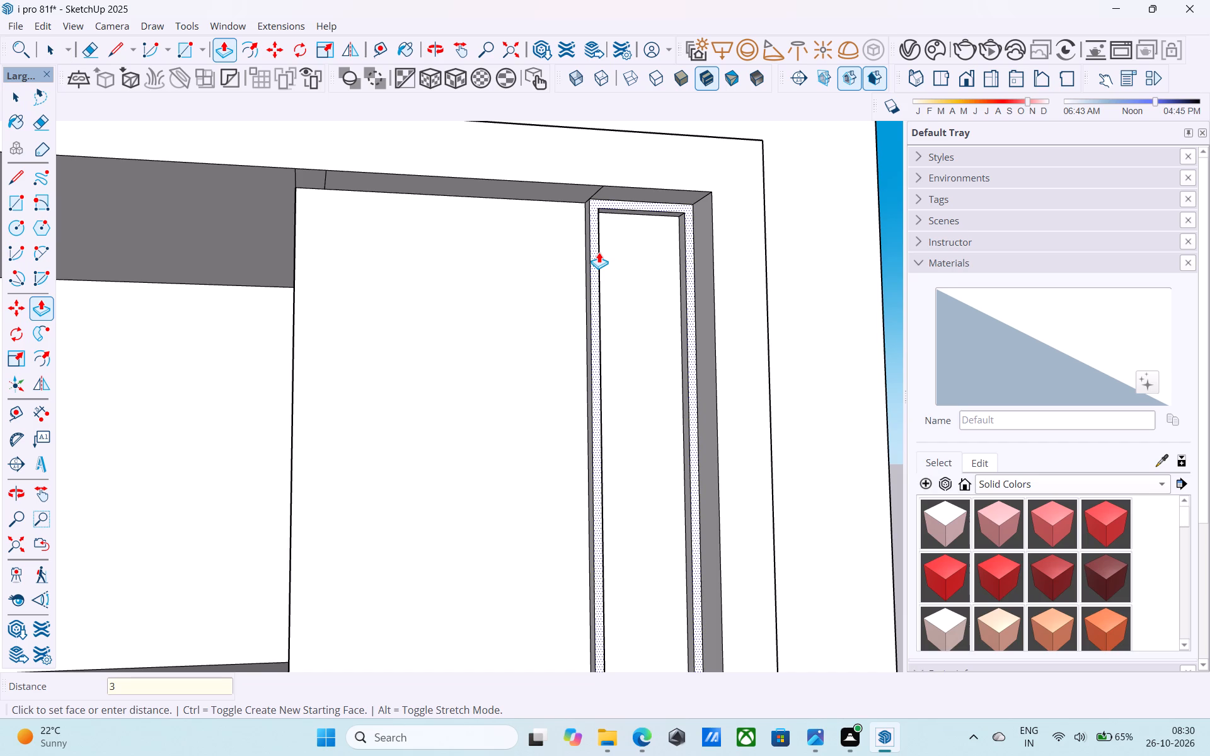
key(apostrophe)
key(Return)
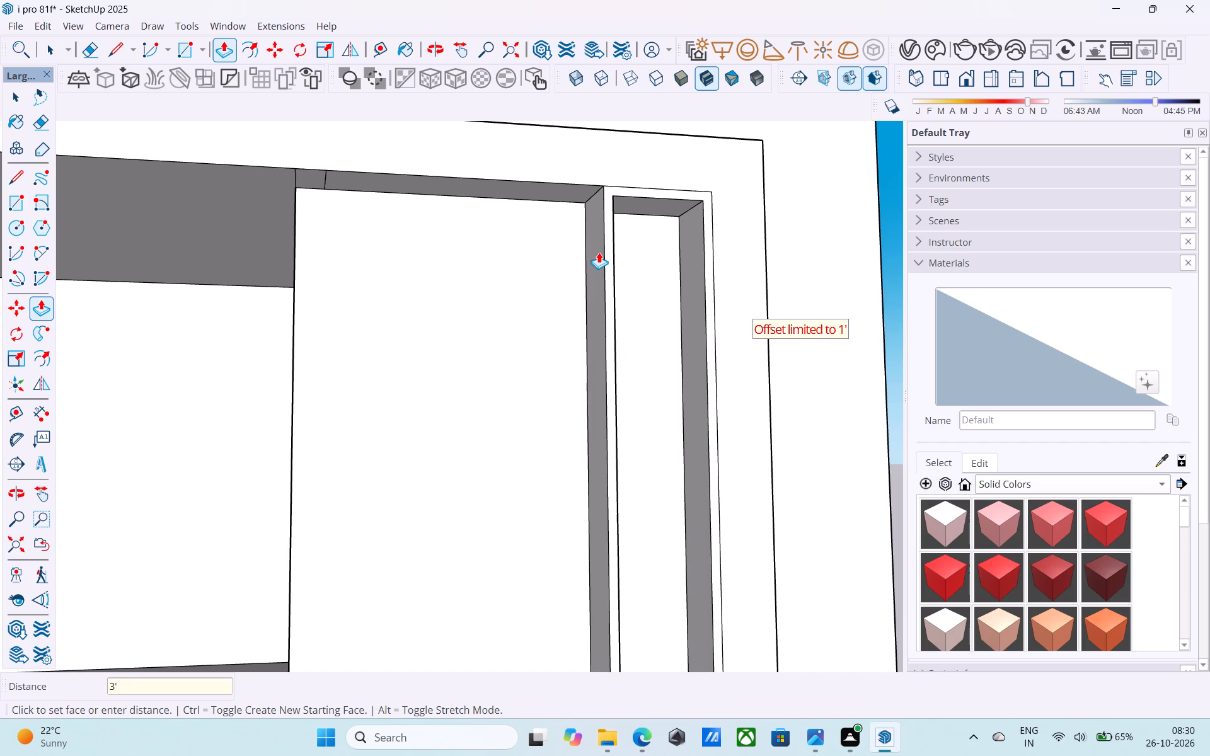
key(3)
key(shift+quotedbl)
key(Return)
key(space)
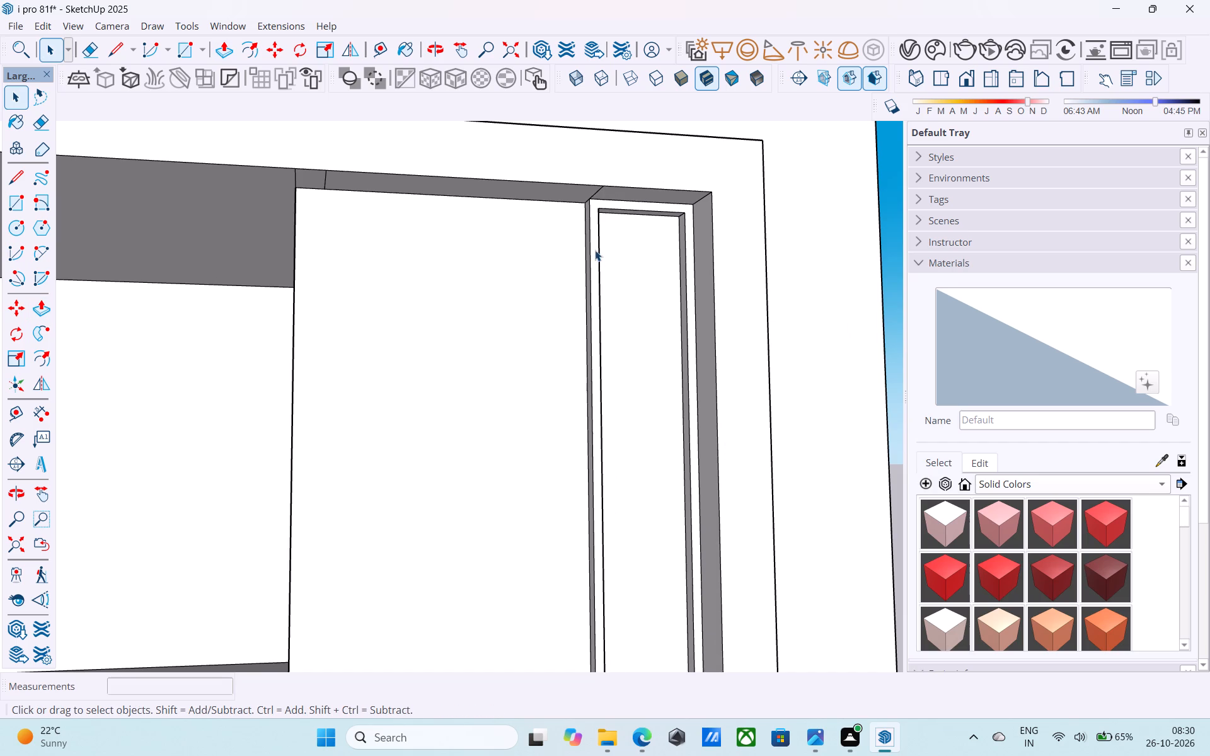
Pull the parapet's recessed rear end face out 6" until it is flush with the roof slab's rear edge.
scroll(589, 239, down, 5)
middle_drag(589, 239, 555, 256)
scroll(551, 254, down, 8)
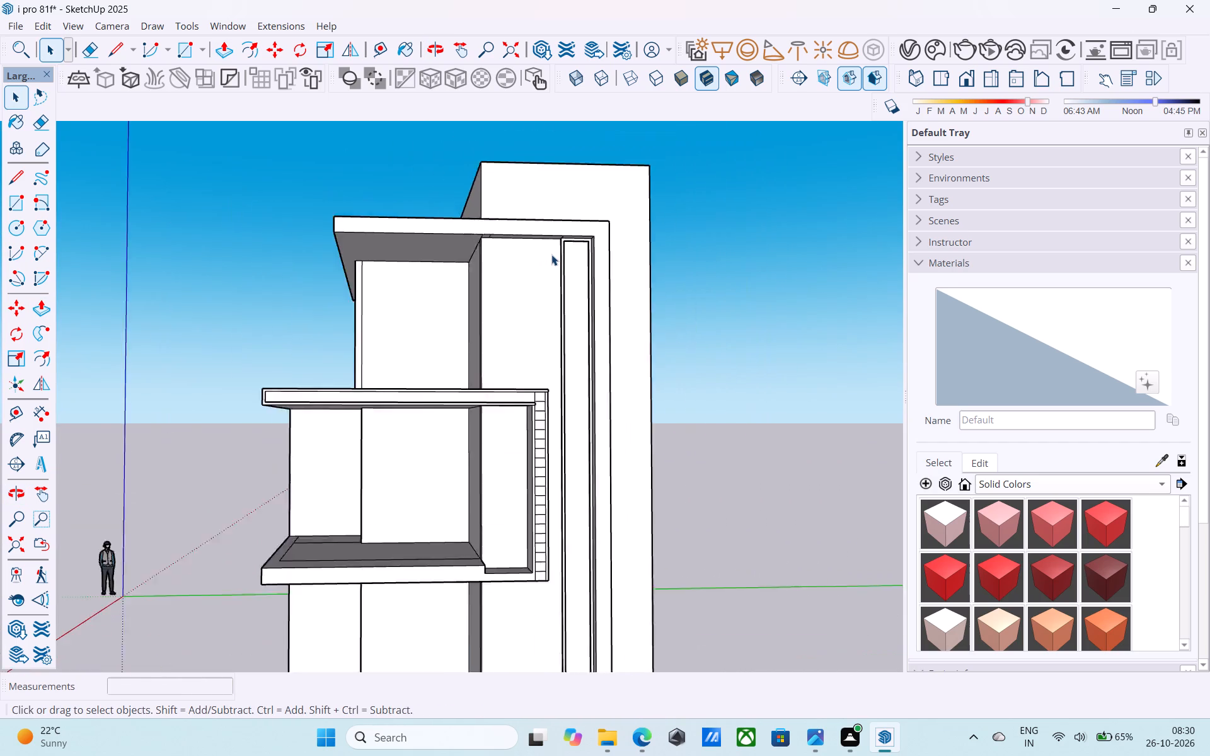
scroll(551, 255, down, 2)
middle_drag(551, 256, 579, 484)
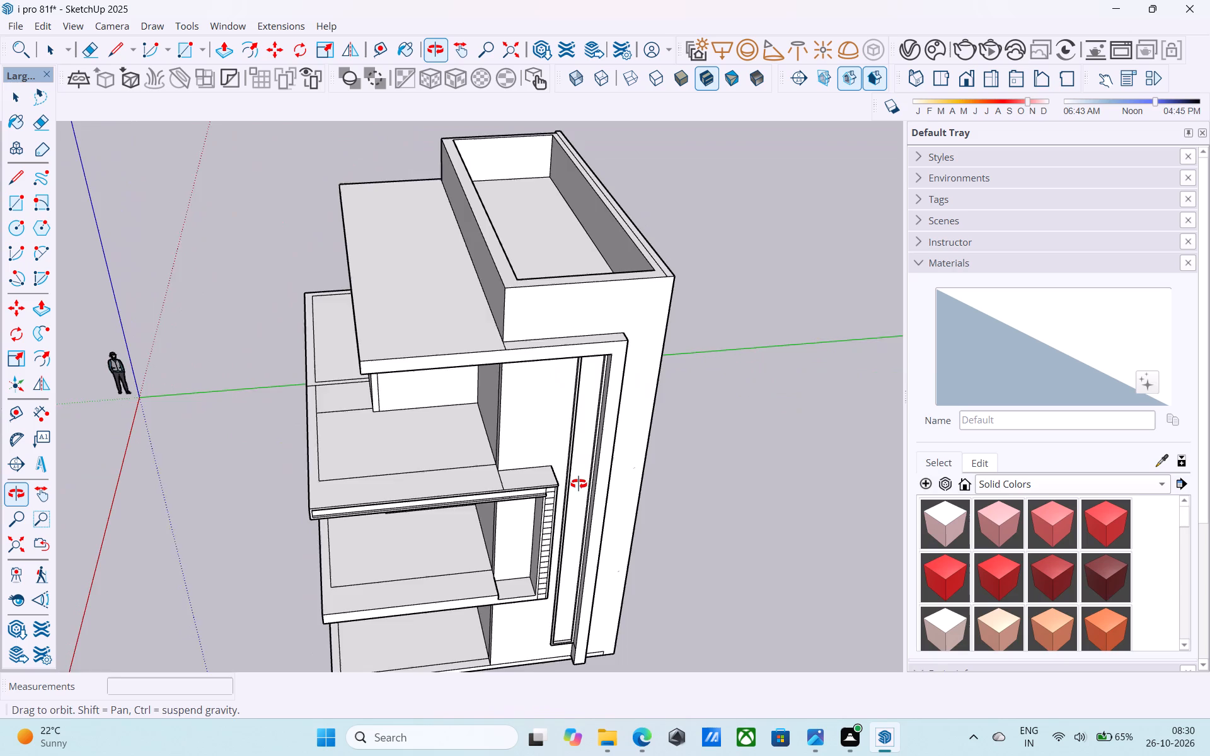
middle_drag(579, 484, 579, 537)
scroll(560, 556, down, 5)
middle_drag(497, 324, 864, 345)
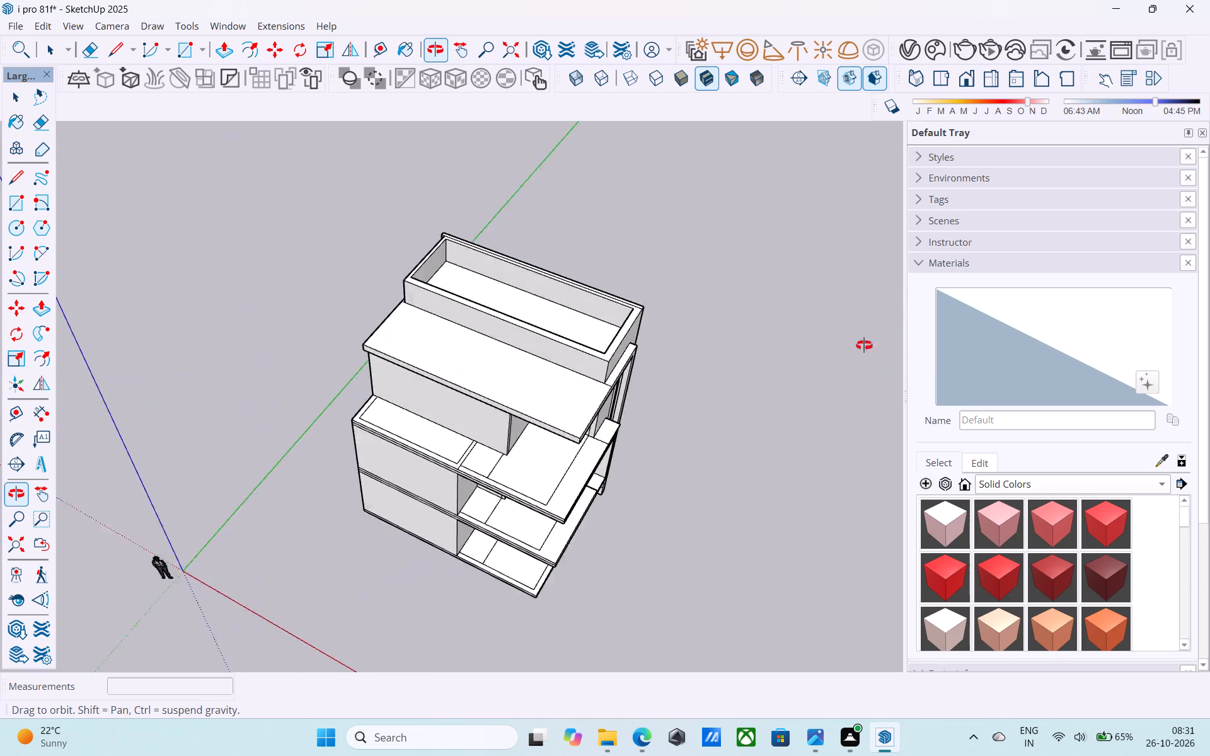
middle_drag(864, 345, 869, 344)
middle_drag(452, 352, 709, 290)
scroll(432, 278, up, 9)
click(328, 292)
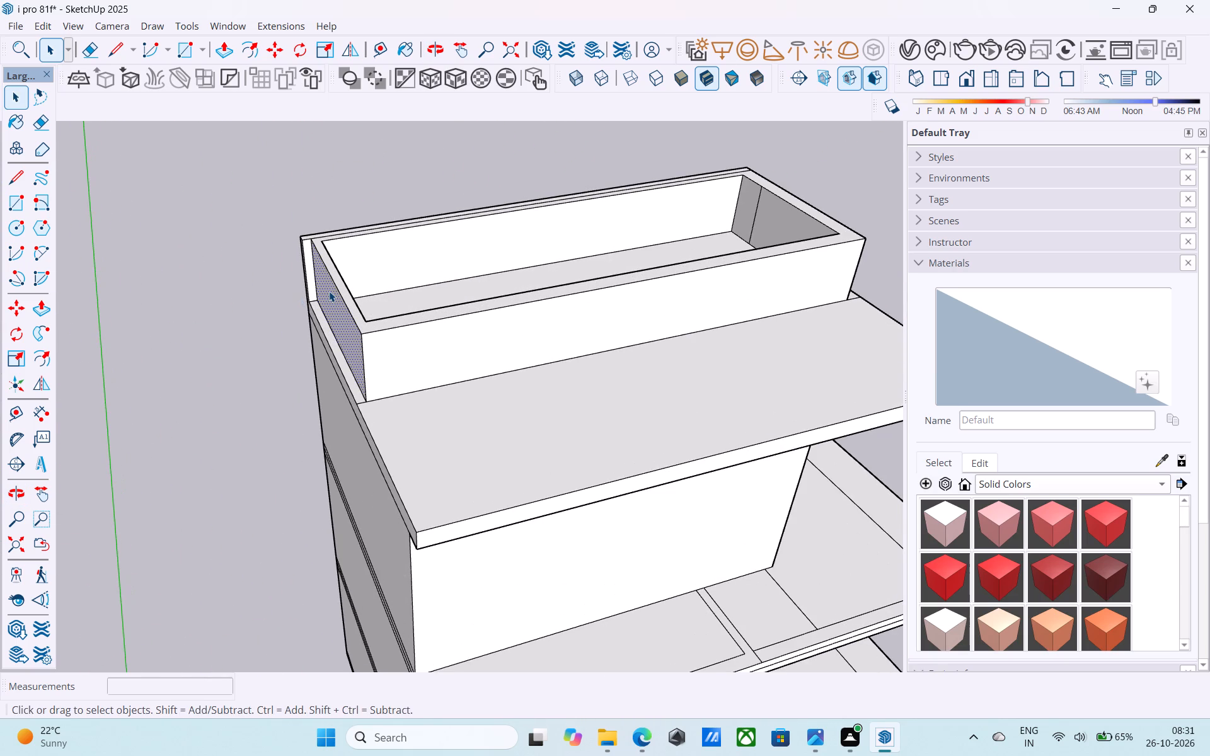
key(p)
click(329, 291)
click(357, 423)
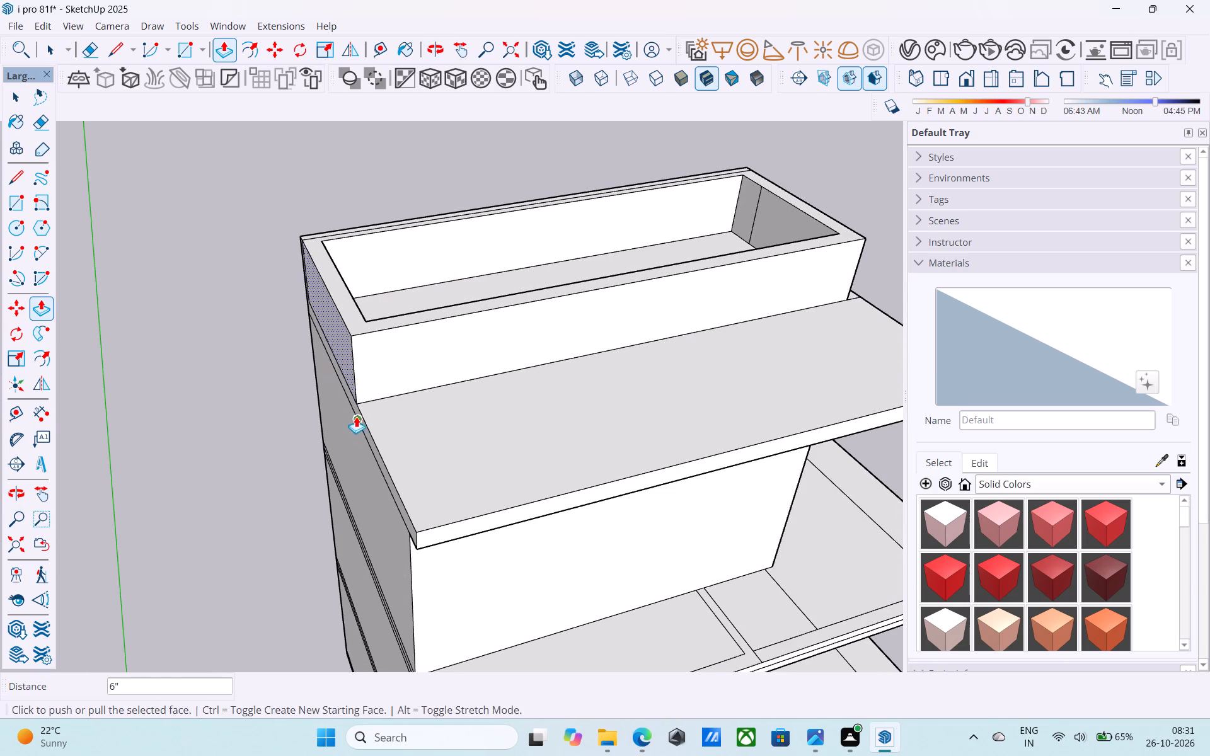
key(space)
Erase the long seam line along the outer strip of the parapet's top face.
scroll(417, 324, down, 1)
middle_drag(417, 324, 17, 390)
scroll(364, 264, up, 1)
middle_drag(363, 263, 124, 292)
key(e)
scroll(505, 219, up, 4)
click(499, 214)
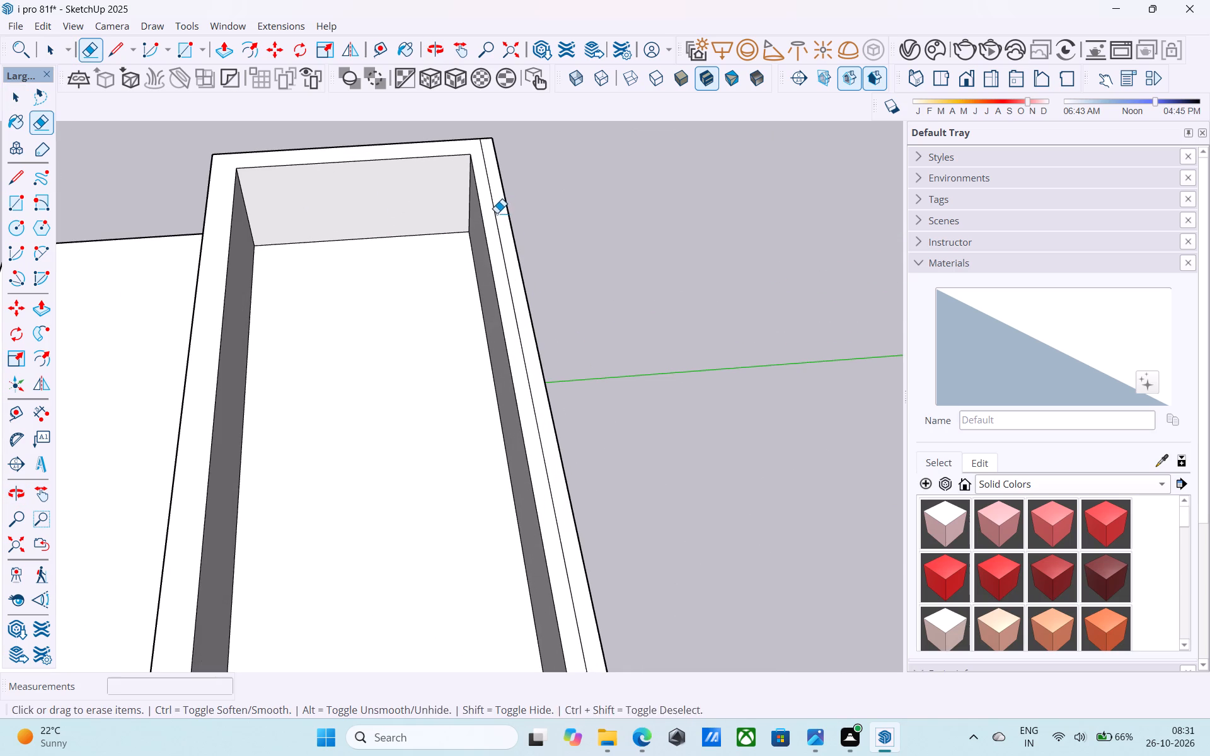
key(space)
Draw a 28' by 9' 3" rectangle between the parapet's opposite inner top corners to cover the opening.
key(r)
click(237, 168)
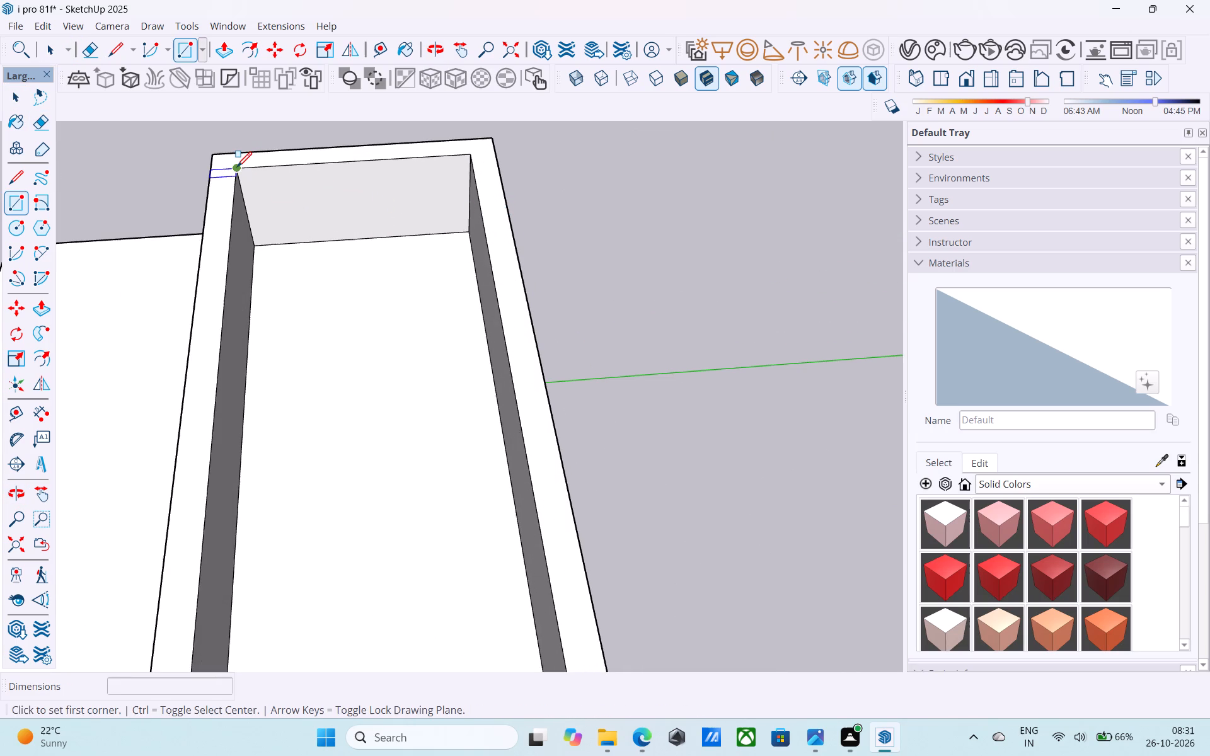
scroll(237, 168, down, 5)
click(417, 560)
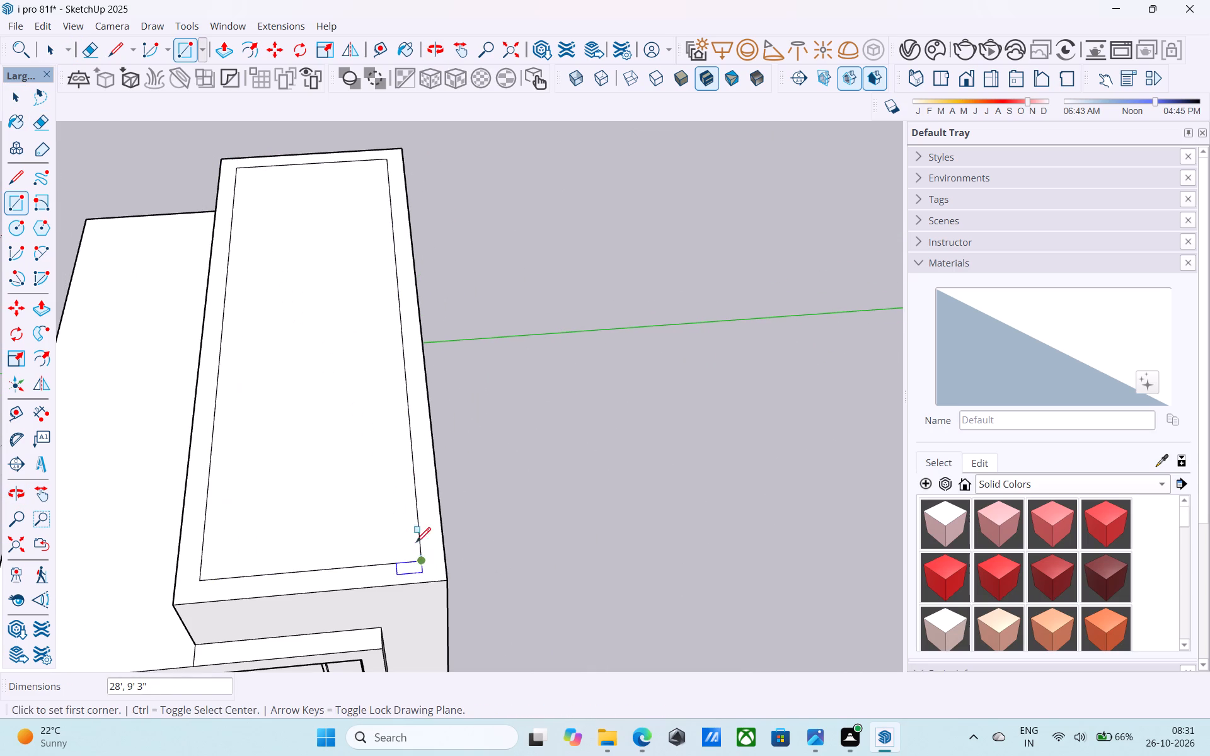
Reverse the new rectangular face covering the parapet opening.
scroll(379, 471, down, 6)
middle_drag(376, 468, 360, 428)
key(space)
click(356, 425)
right_click(356, 425)
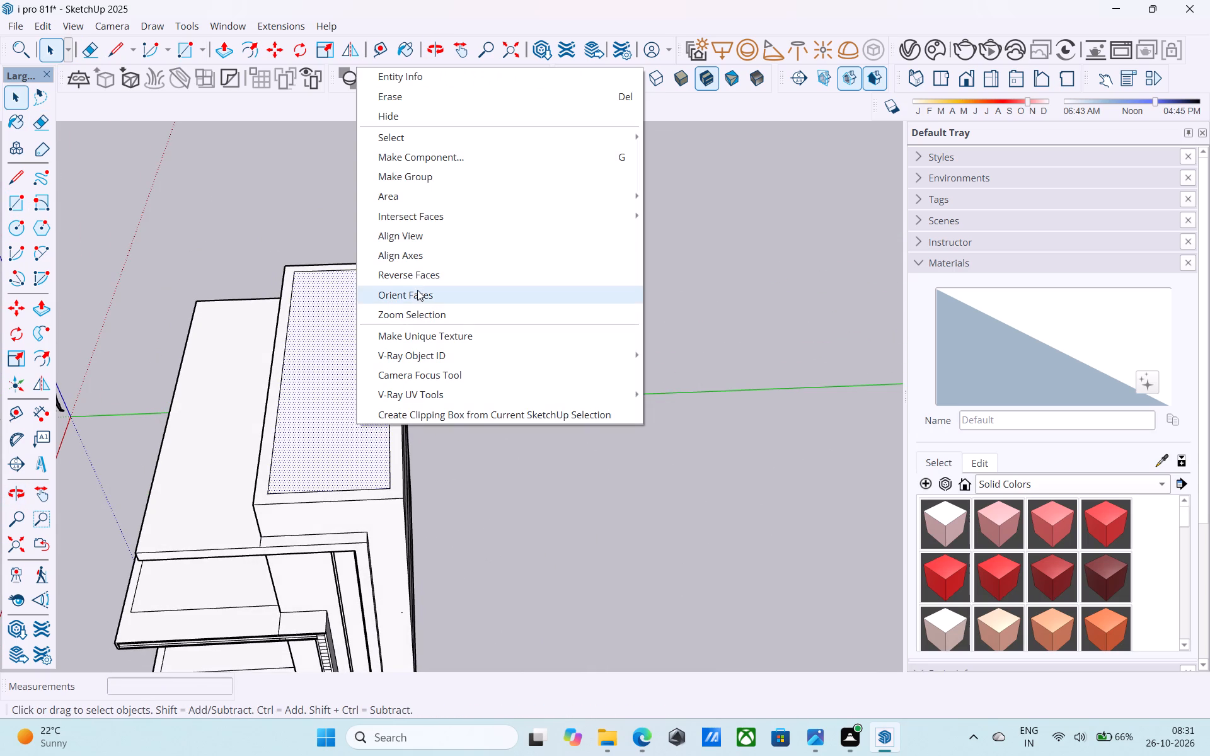
click(422, 273)
Draw 6" vertical lines upward from two diagonally opposite corners of the parapet's cover rectangle.
key(l)
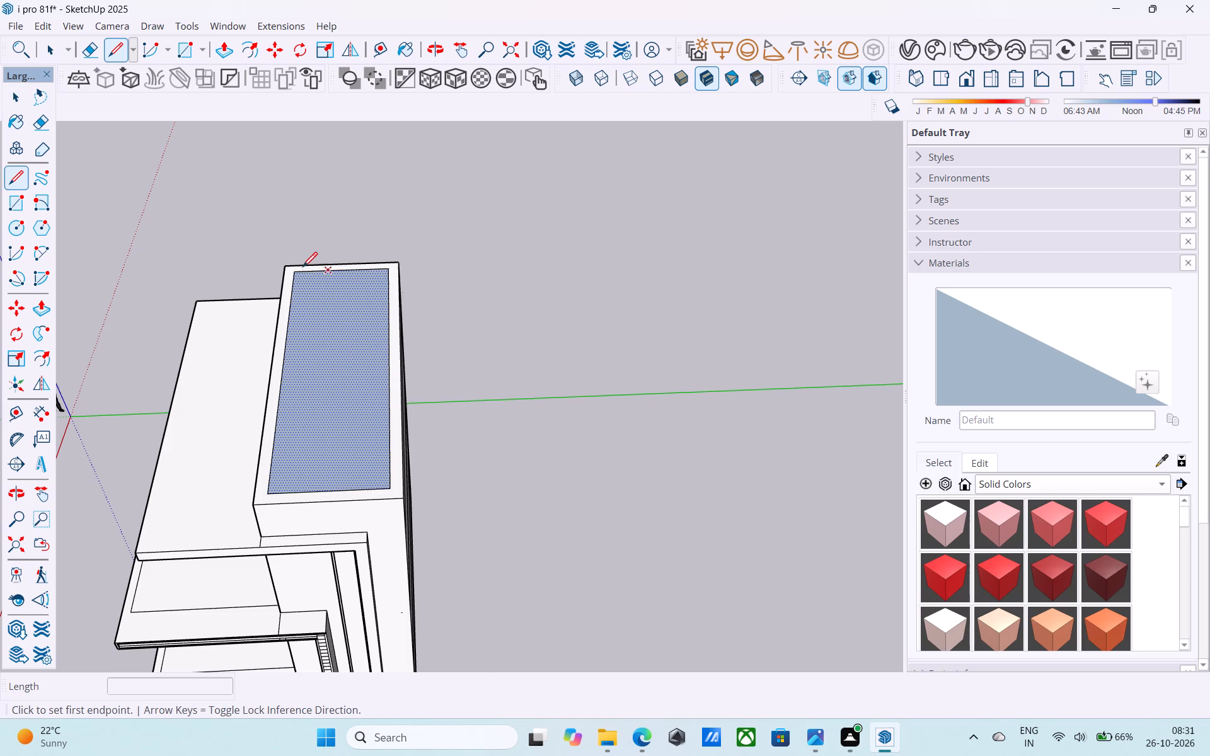
scroll(302, 268, up, 4)
click(296, 270)
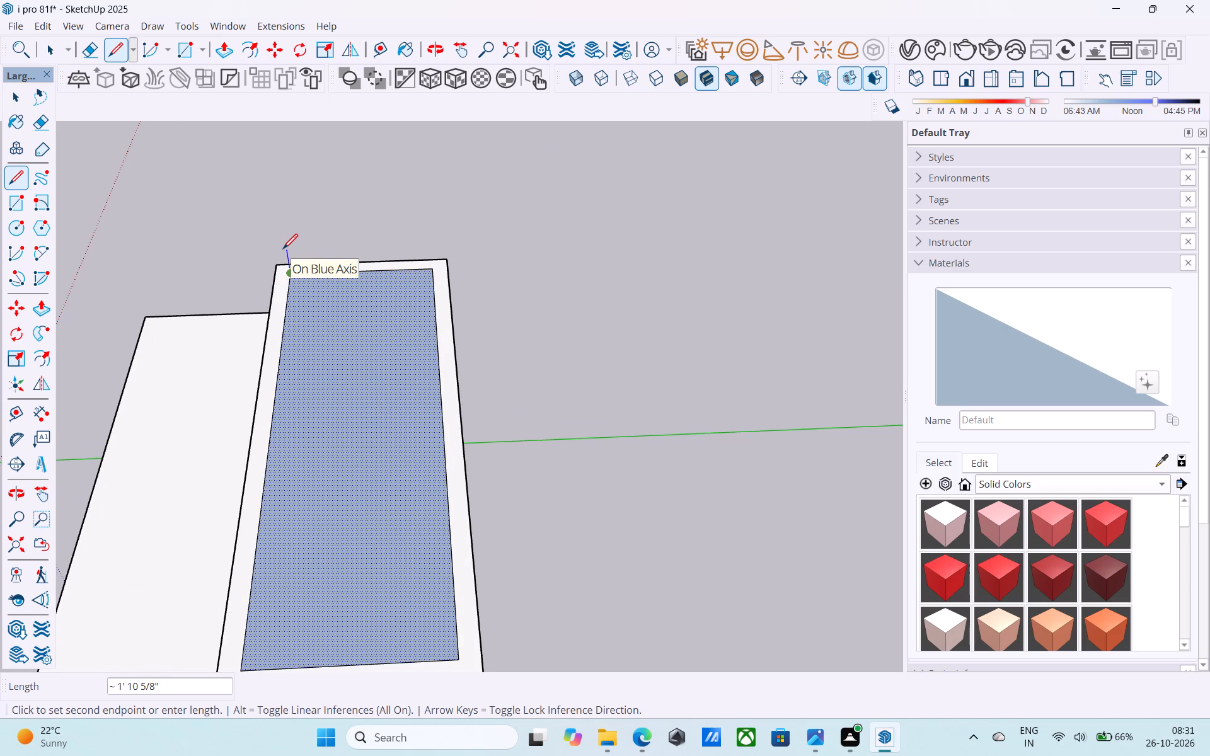
text(6")
key(Return)
key(space)
scroll(283, 249, down, 6)
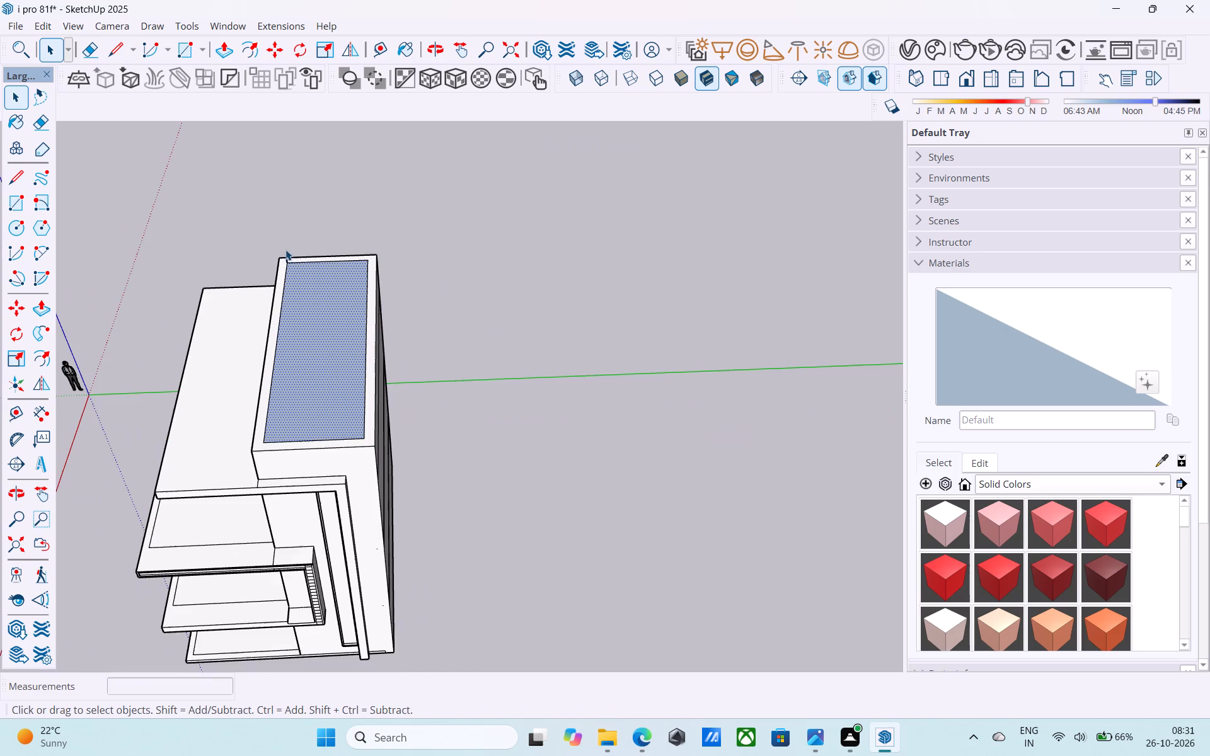
key(l)
middle_drag(362, 442, 355, 419)
scroll(361, 415, up, 3)
click(362, 429)
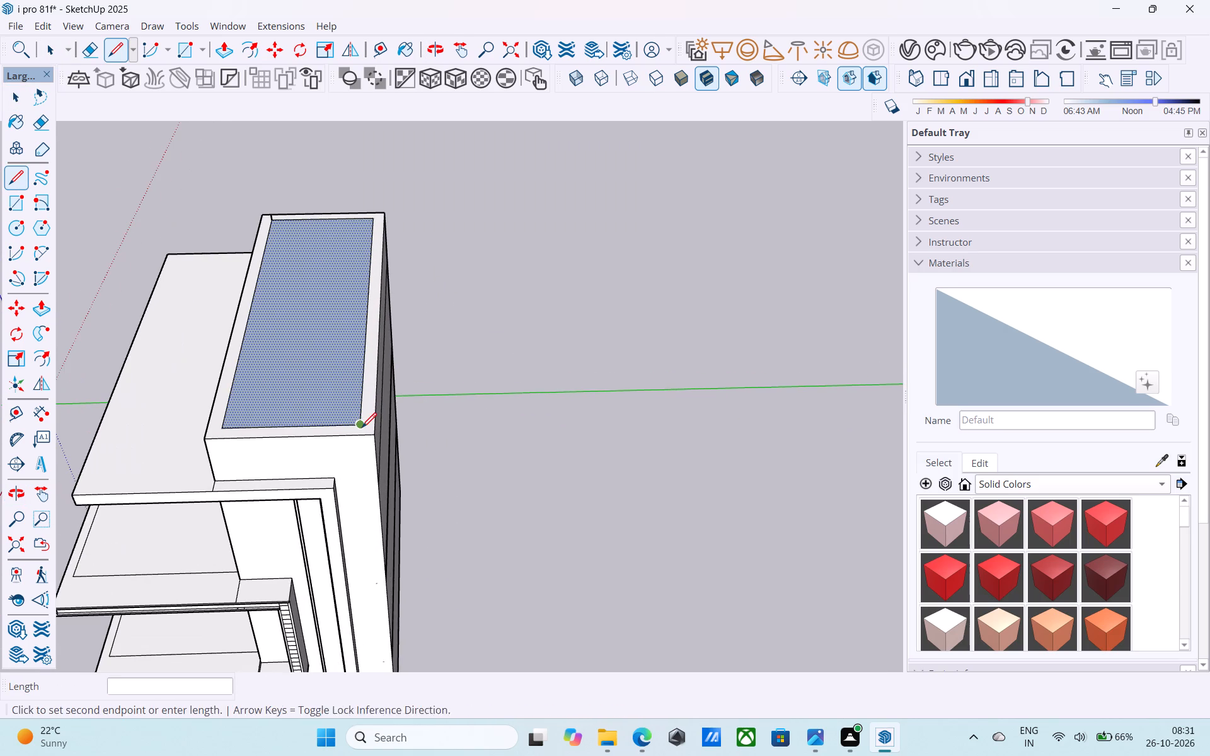
middle_drag(352, 399, 283, 329)
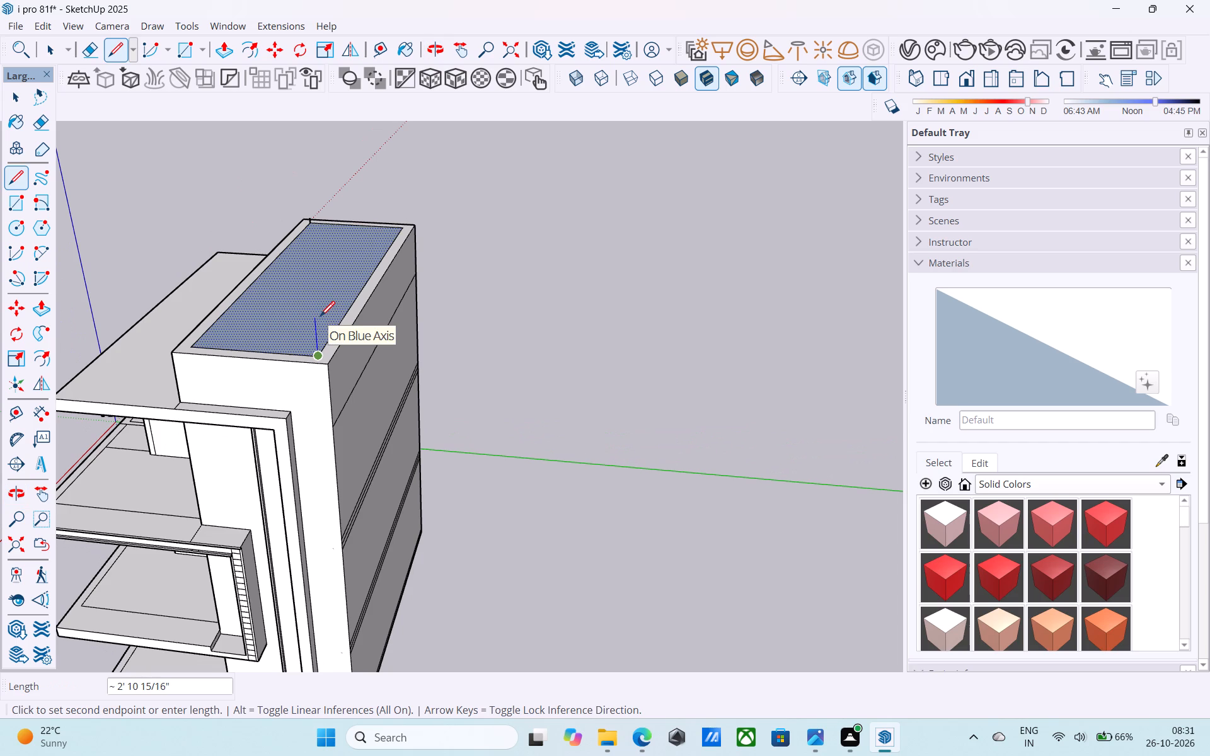
text(6")
key(Return)
key(space)
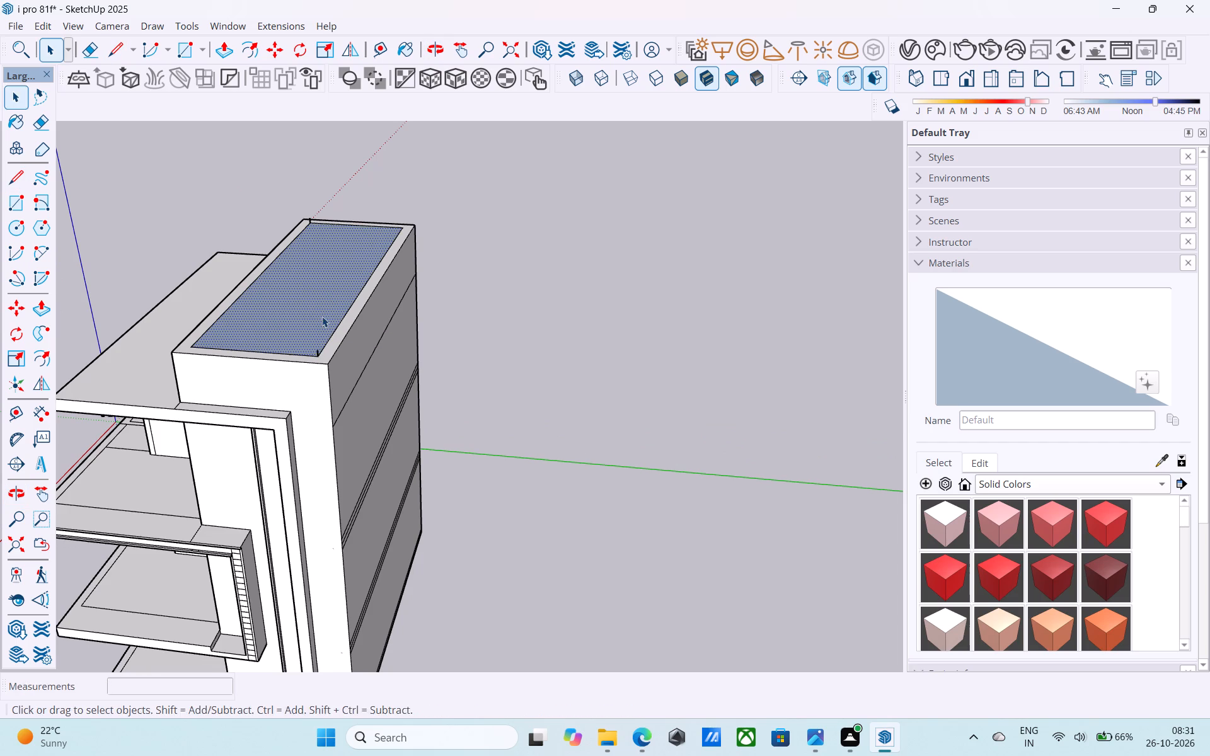
Draw a horizontal rectangle between the tops of the two vertical lines as the raised slab's top face.
key(r)
scroll(316, 220, up, 8)
click(305, 216)
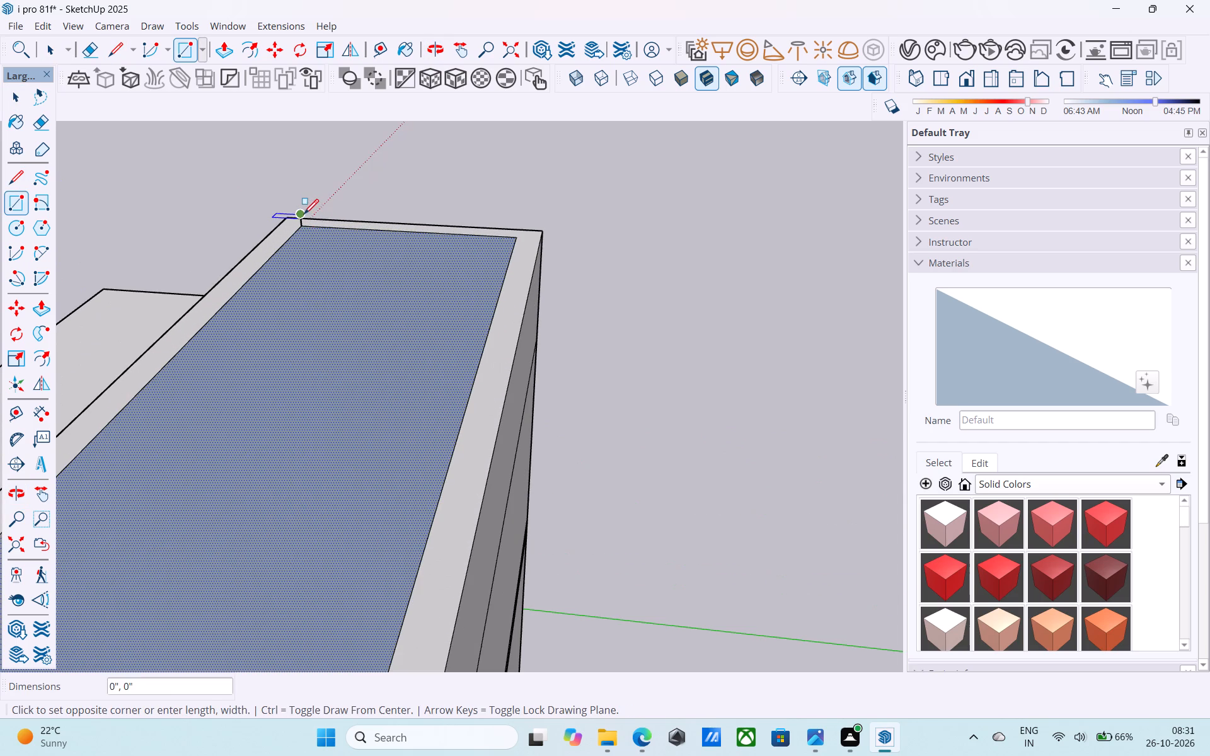
scroll(304, 214, down, 6)
click(308, 401)
key(space)
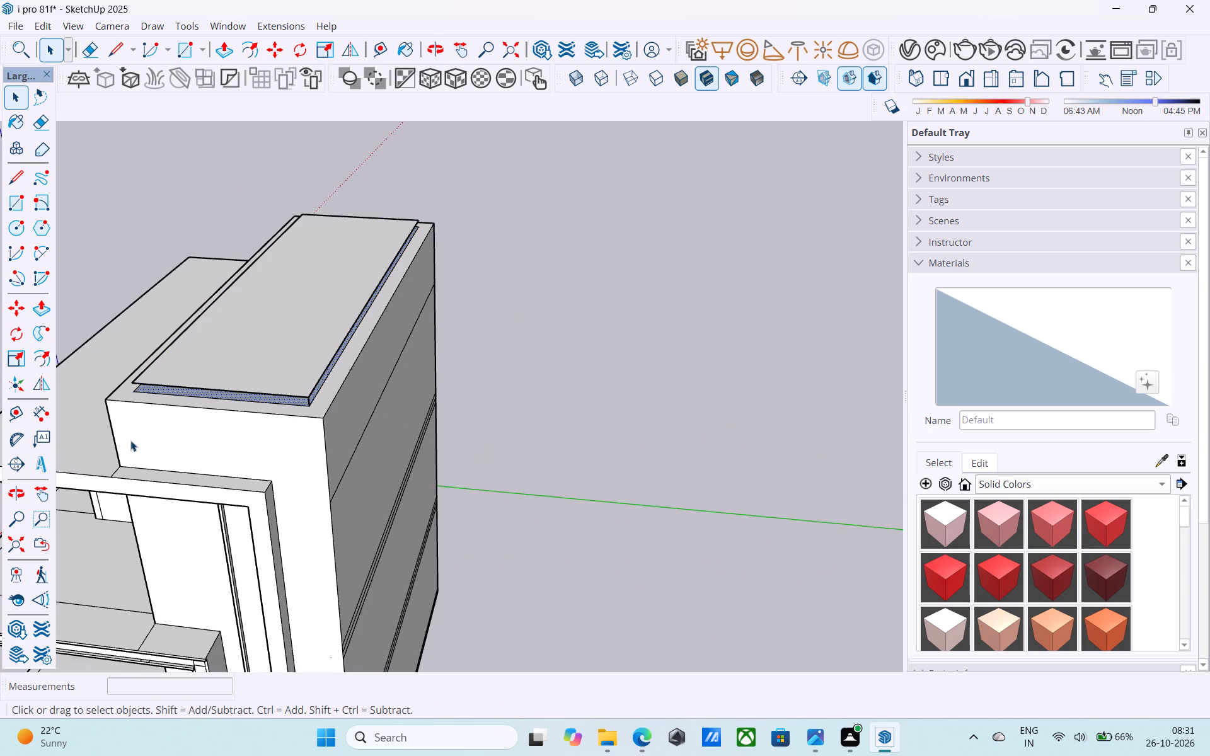
Draw 6" vertical edges at the two remaining corners to close the raised slab's side faces.
key(l)
click(140, 391)
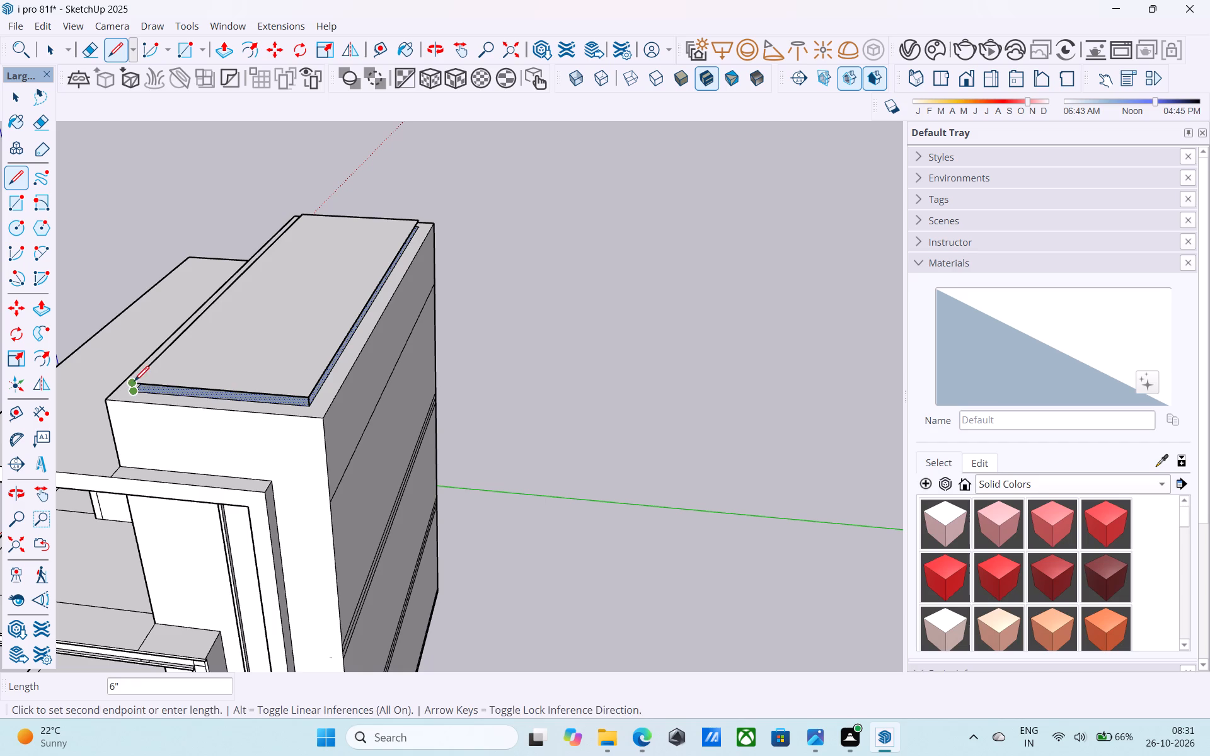
click(134, 382)
key(space)
middle_drag(445, 255, 424, 252)
key(l)
scroll(400, 237, up, 8)
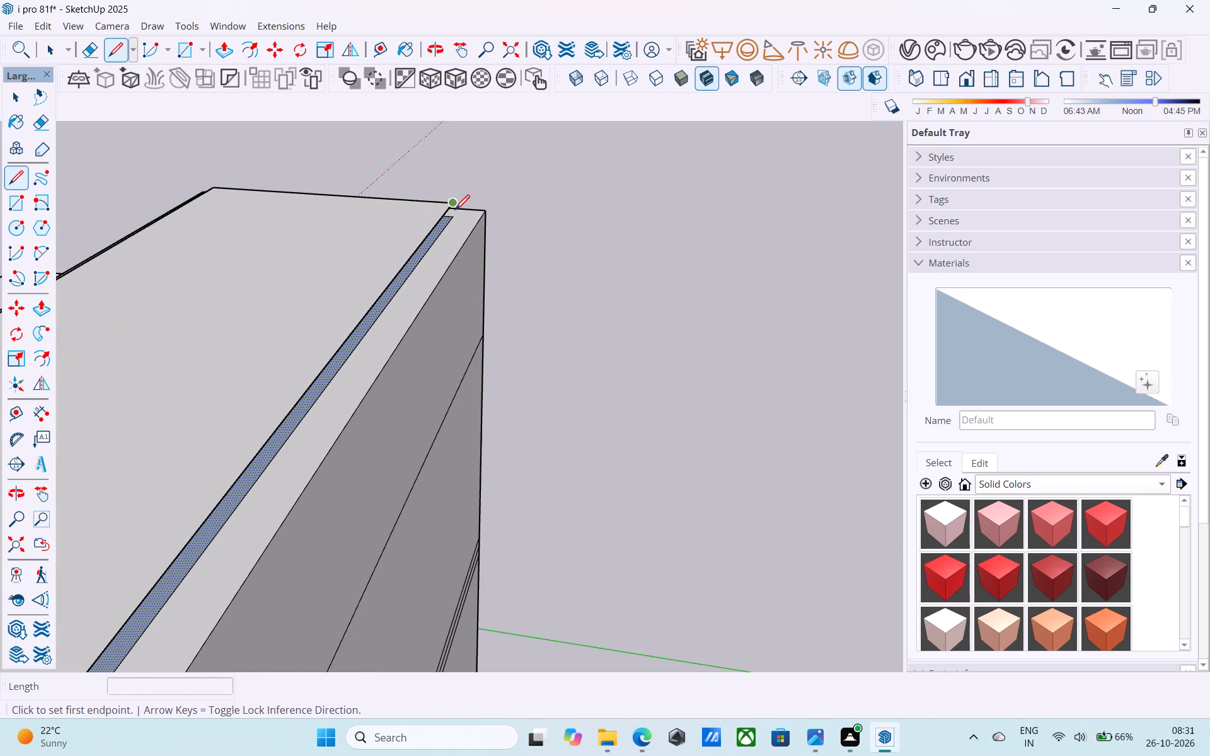
click(453, 220)
click(454, 207)
key(space)
scroll(546, 182, down, 3)
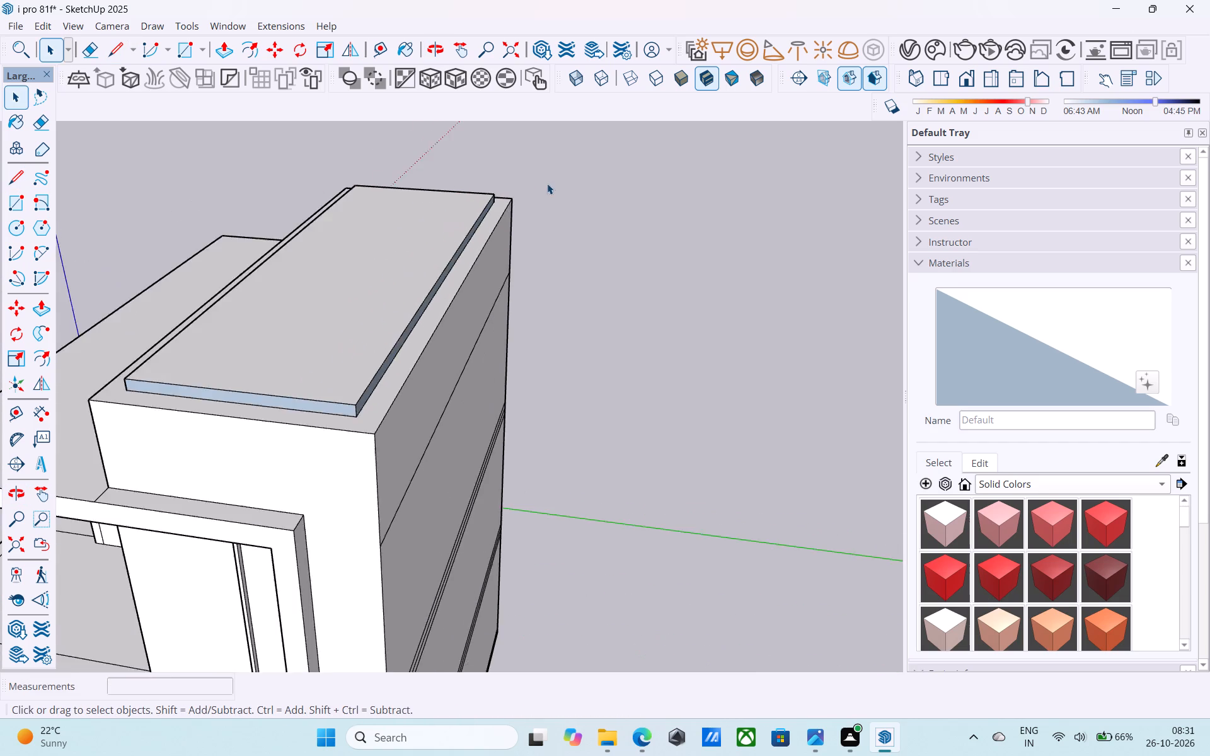
Reverse the raised slab's front face and the long side face overlooking the lower roof.
scroll(547, 183, down, 9)
middle_drag(375, 264, 780, 254)
scroll(598, 302, up, 13)
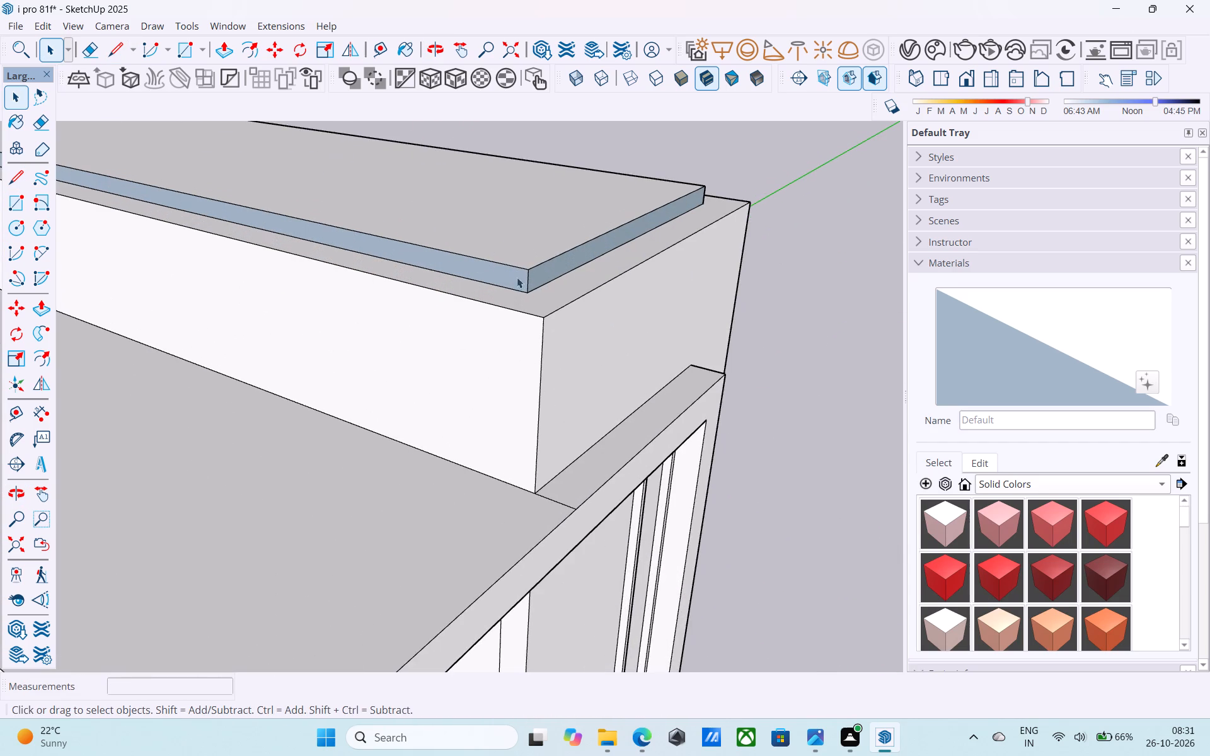
click(519, 283)
right_click(519, 282)
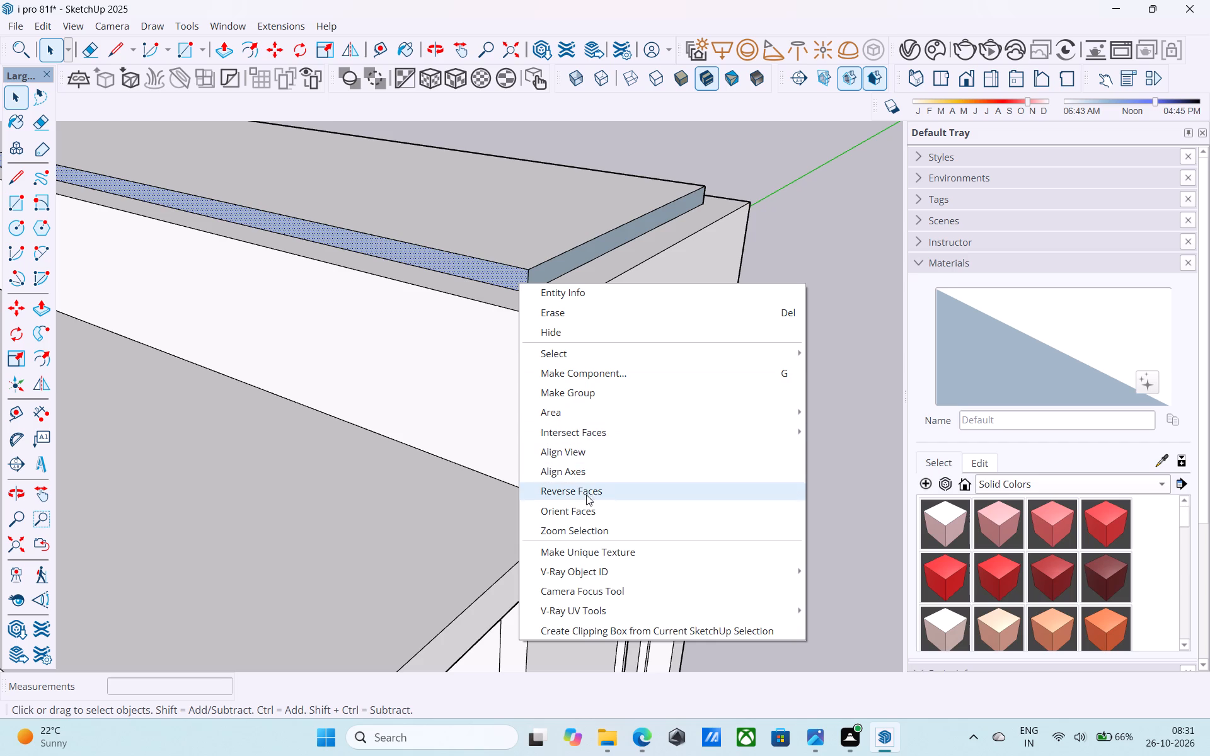
click(586, 495)
click(553, 265)
right_click(552, 265)
click(607, 473)
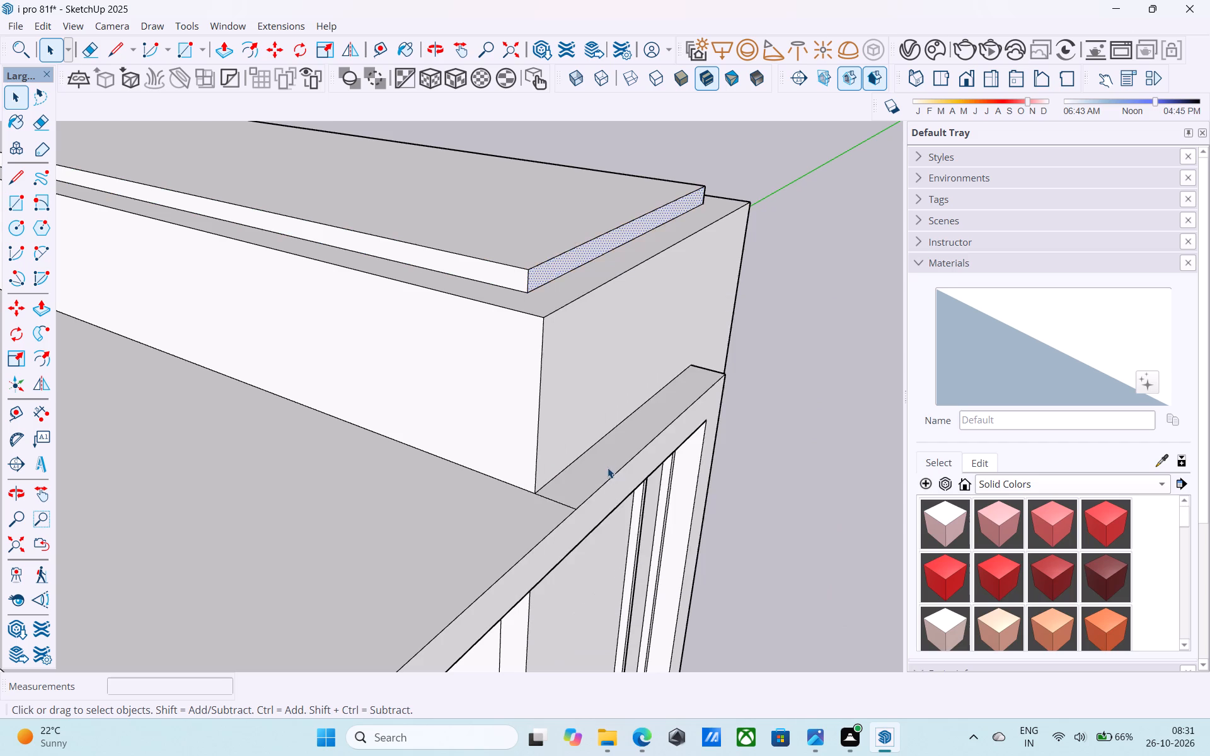
Reverse the raised slab's short rear face and its remaining long outer side face.
scroll(608, 460, down, 6)
key(space)
middle_drag(451, 422, 776, 318)
middle_drag(582, 333, 701, 384)
scroll(696, 364, down, 5)
middle_drag(527, 372, 808, 382)
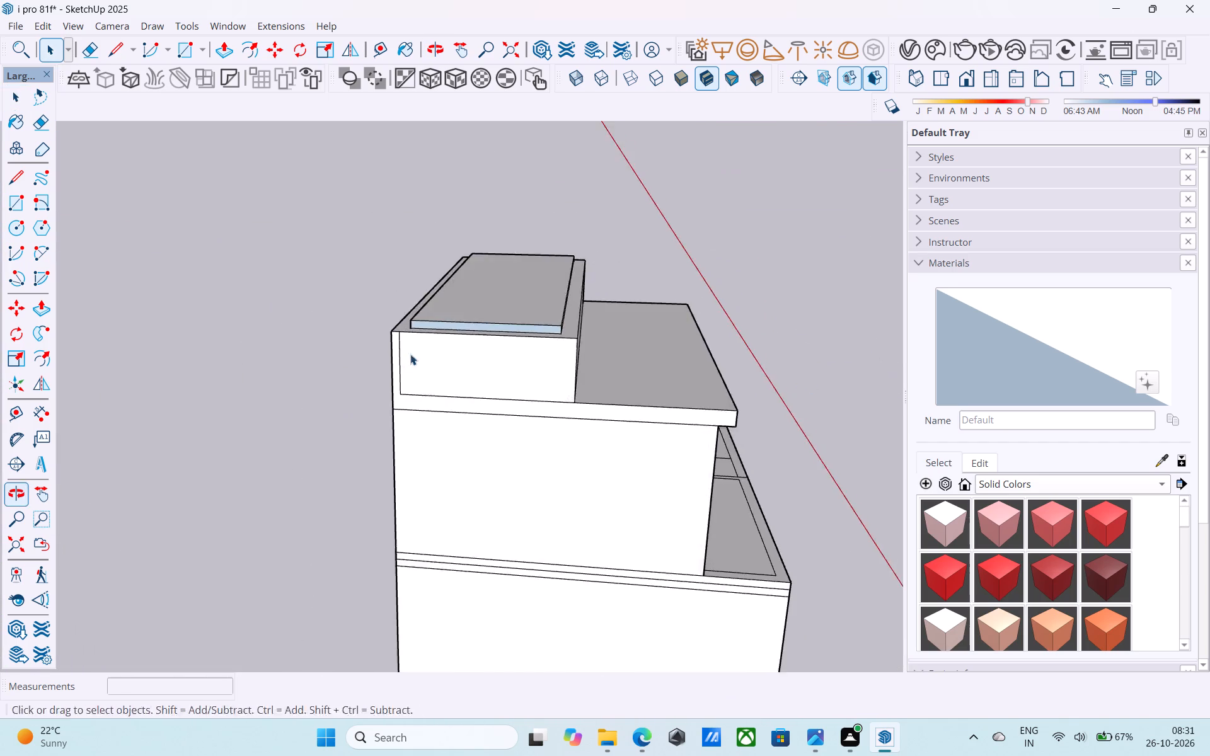
middle_drag(406, 355, 653, 360)
middle_drag(676, 360, 693, 360)
scroll(637, 333, up, 6)
middle_drag(642, 304, 625, 329)
scroll(328, 303, down, 5)
scroll(498, 304, up, 9)
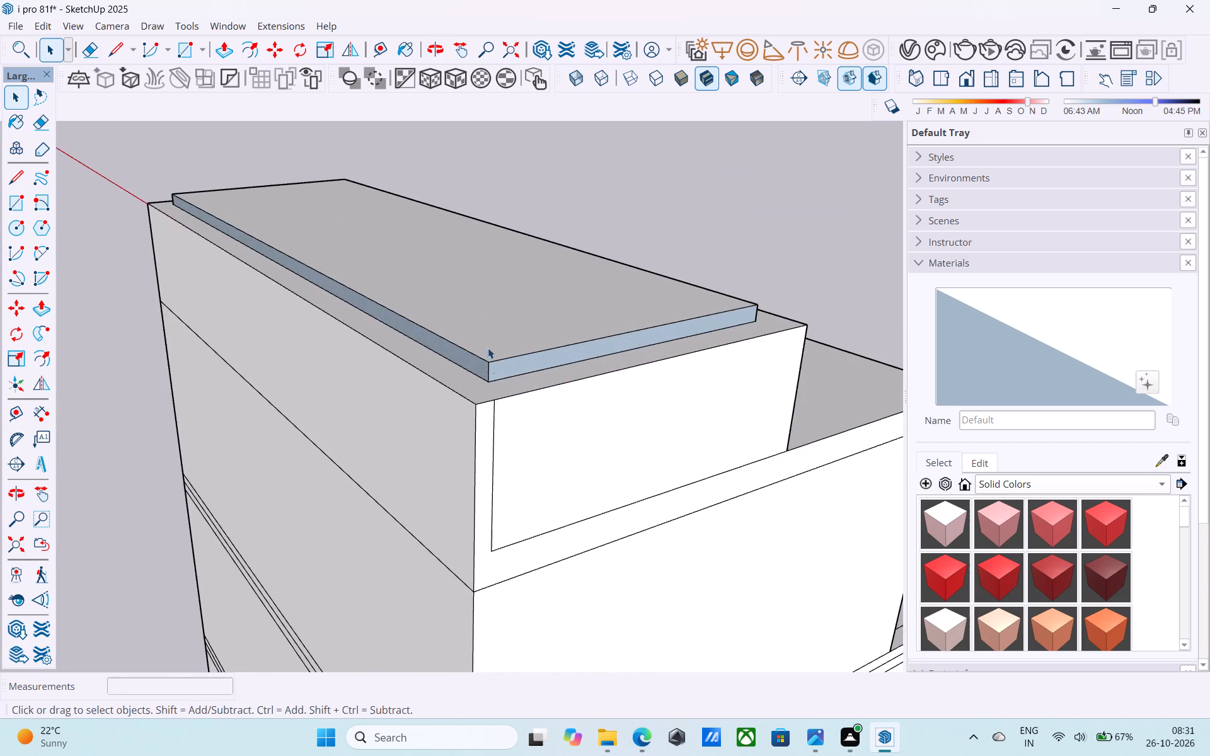
middle_drag(496, 381, 497, 266)
scroll(497, 266, up, 5)
middle_drag(495, 260, 510, 331)
scroll(510, 331, up, 5)
click(504, 280)
right_click(504, 280)
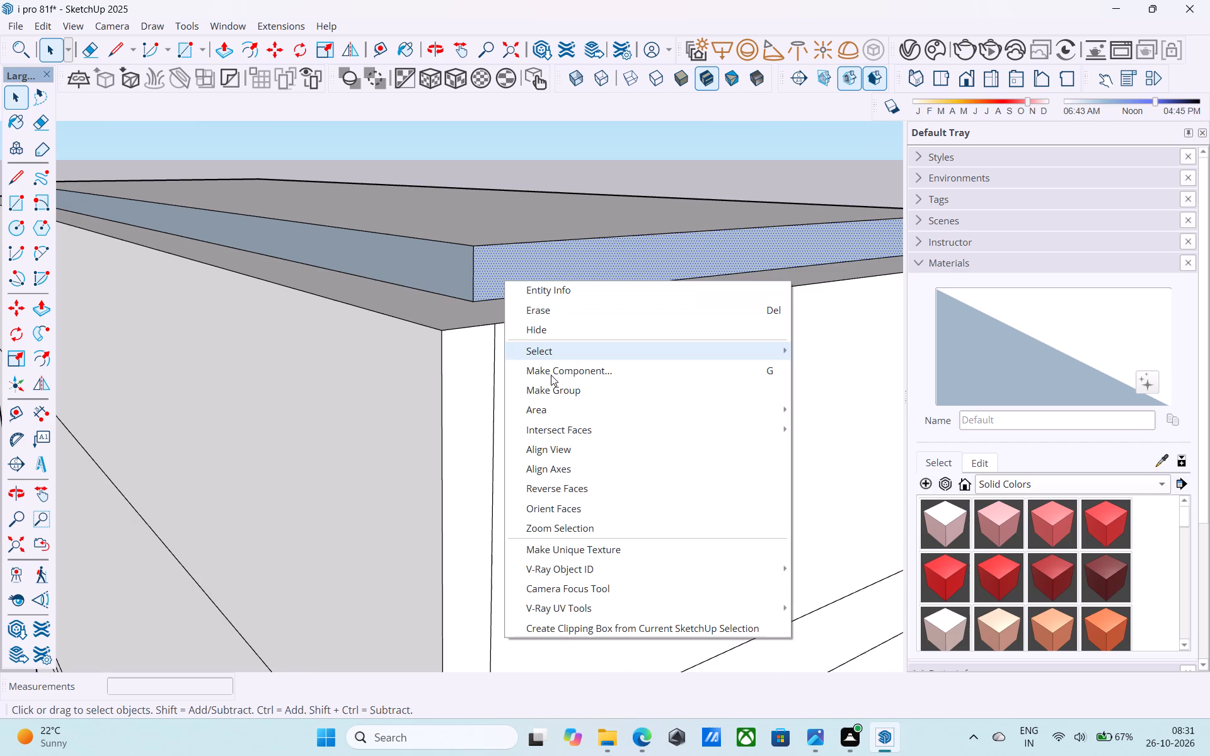
click(594, 479)
click(468, 279)
right_click(468, 279)
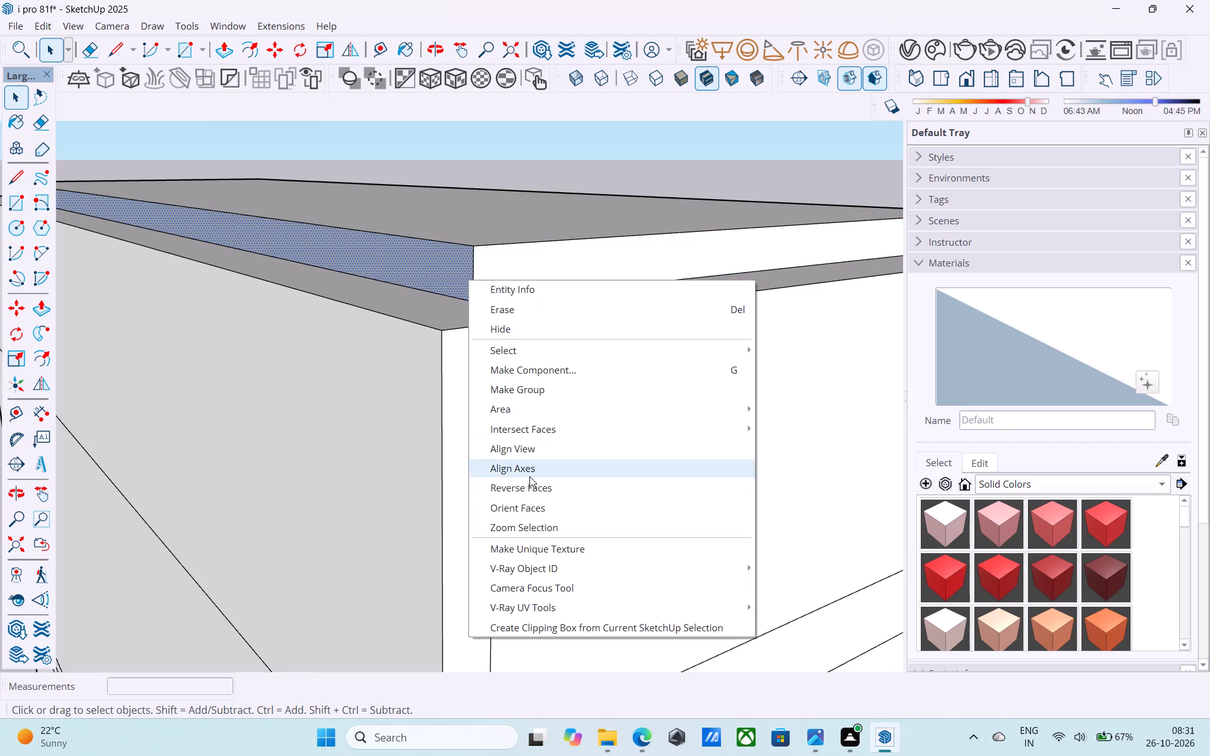
click(531, 480)
Push/Pull the raised slab's short rear face outward until it is flush with the wall face below.
scroll(507, 342, down, 2)
middle_drag(500, 355, 499, 409)
scroll(385, 345, down, 8)
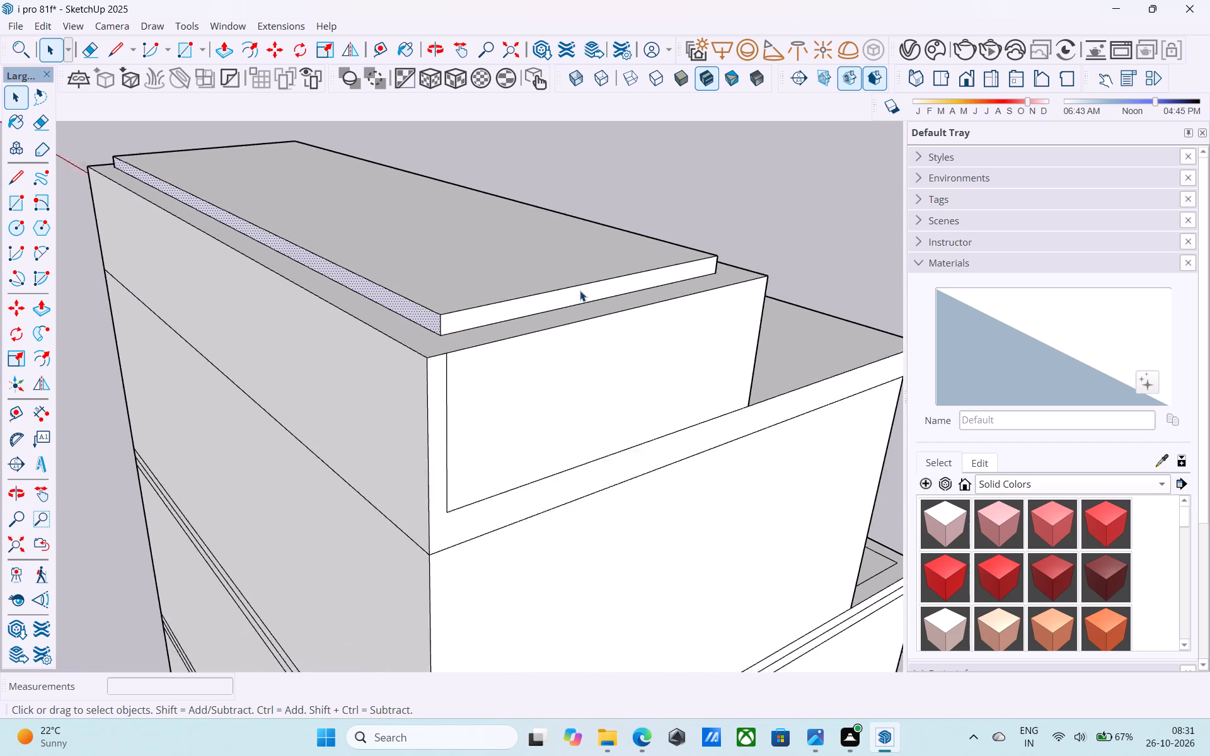
scroll(580, 290, down, 2)
middle_drag(577, 289, 563, 292)
scroll(494, 313, up, 4)
click(483, 318)
key(p)
click(483, 318)
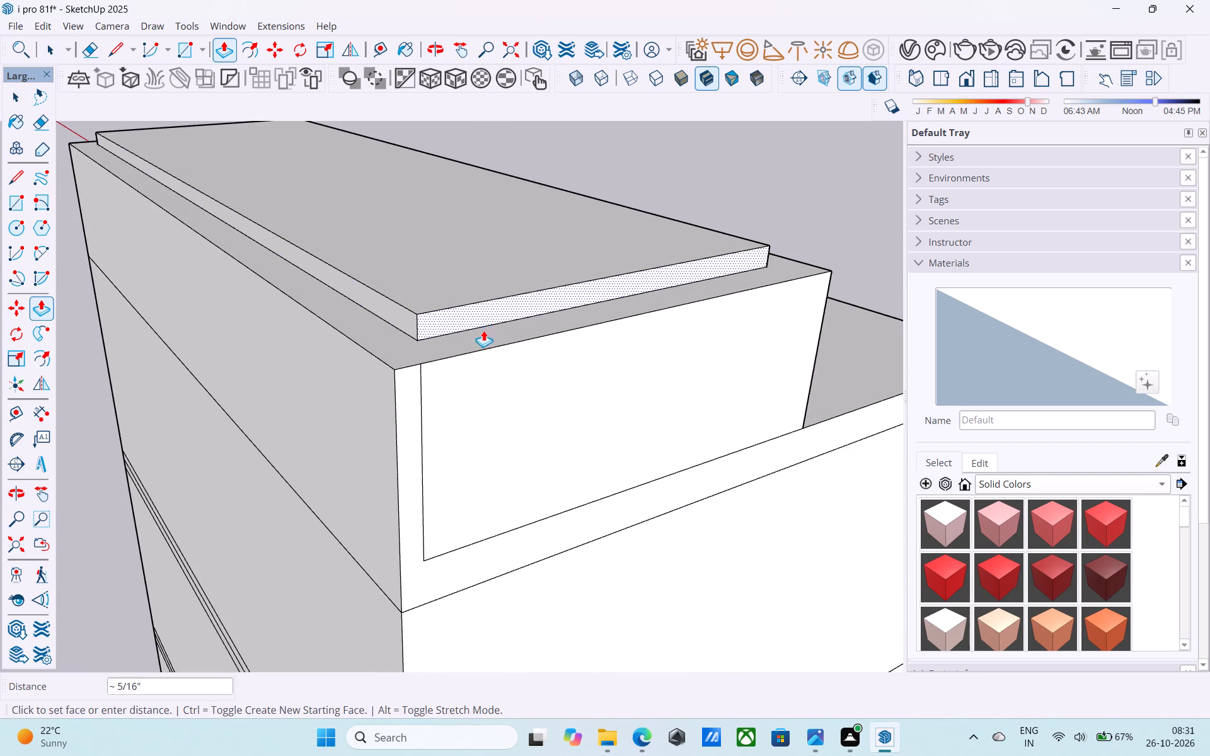
click(480, 398)
Push/Pull the raised slab's long outer side face out flush with the side wall below.
key(space)
click(409, 331)
key(p)
click(409, 331)
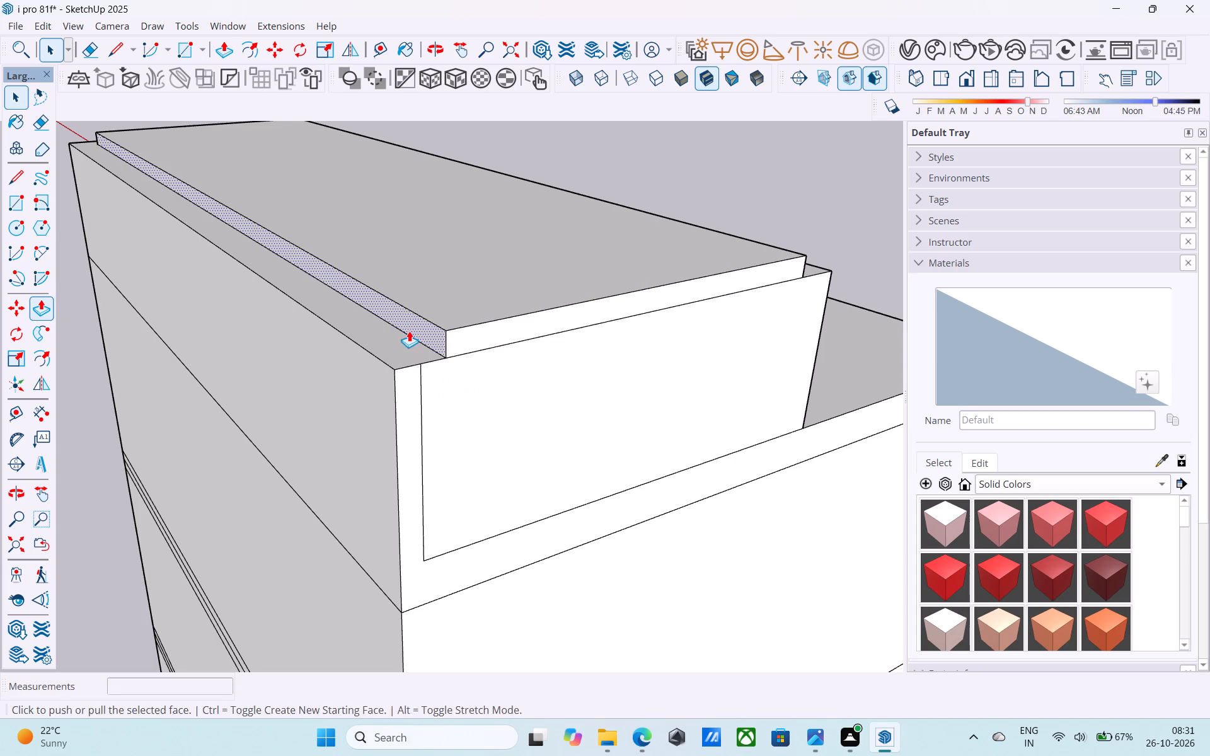
click(354, 387)
key(space)
Push/Pull the raised slab's long side face overlooking the lower roof out flush with the wall below.
scroll(354, 387, down, 6)
middle_drag(522, 342, 230, 346)
scroll(522, 342, down, 1)
middle_drag(486, 308, 141, 346)
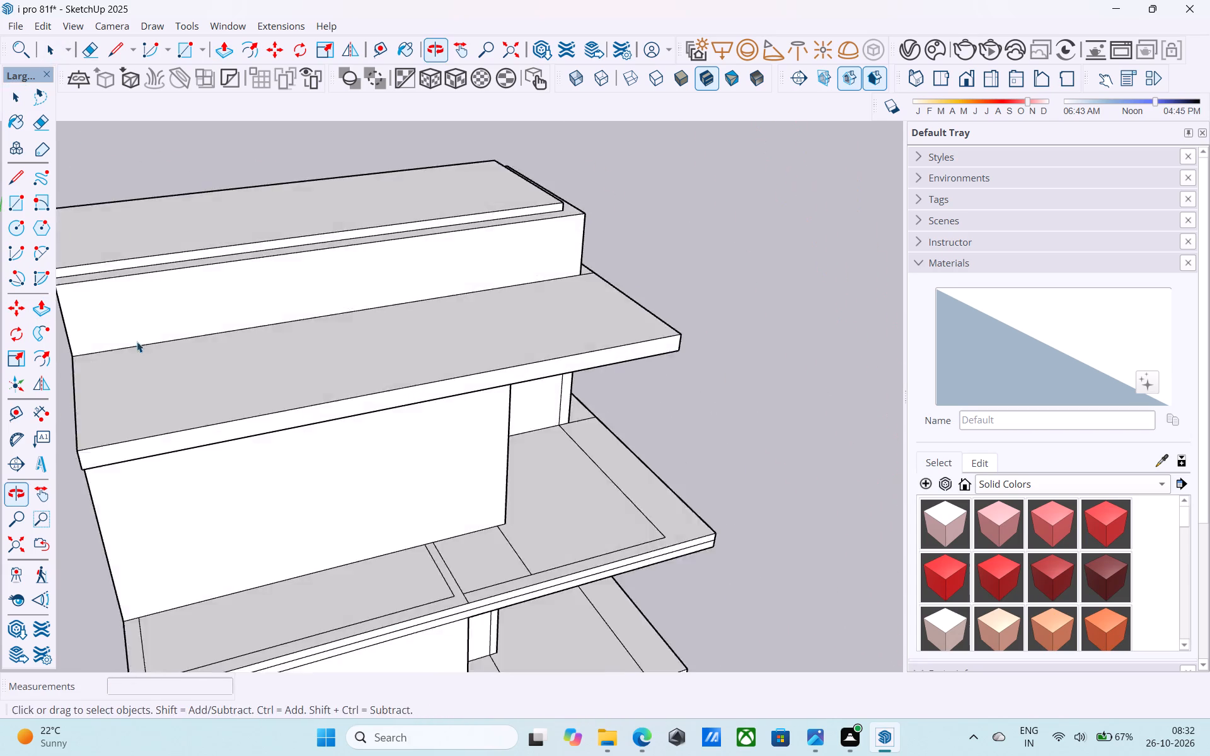
middle_drag(183, 290, 476, 259)
scroll(386, 311, up, 6)
click(268, 278)
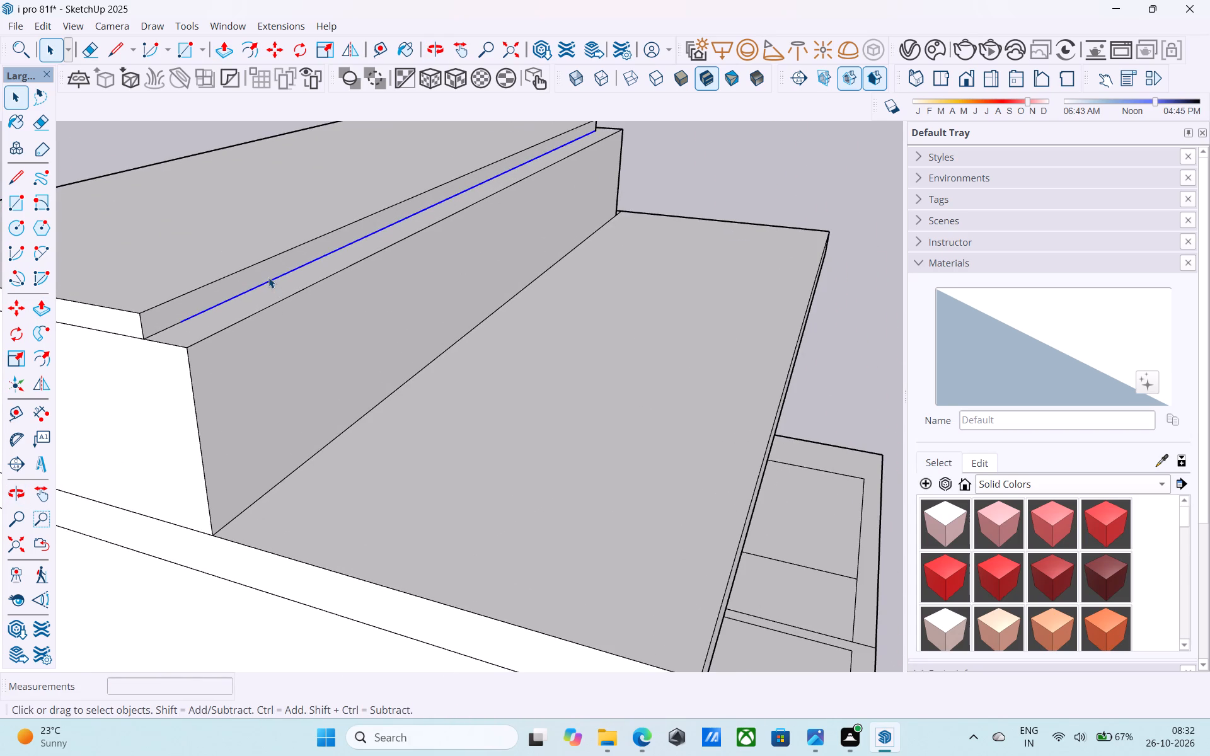
click(268, 268)
key(p)
click(268, 268)
click(299, 329)
key(space)
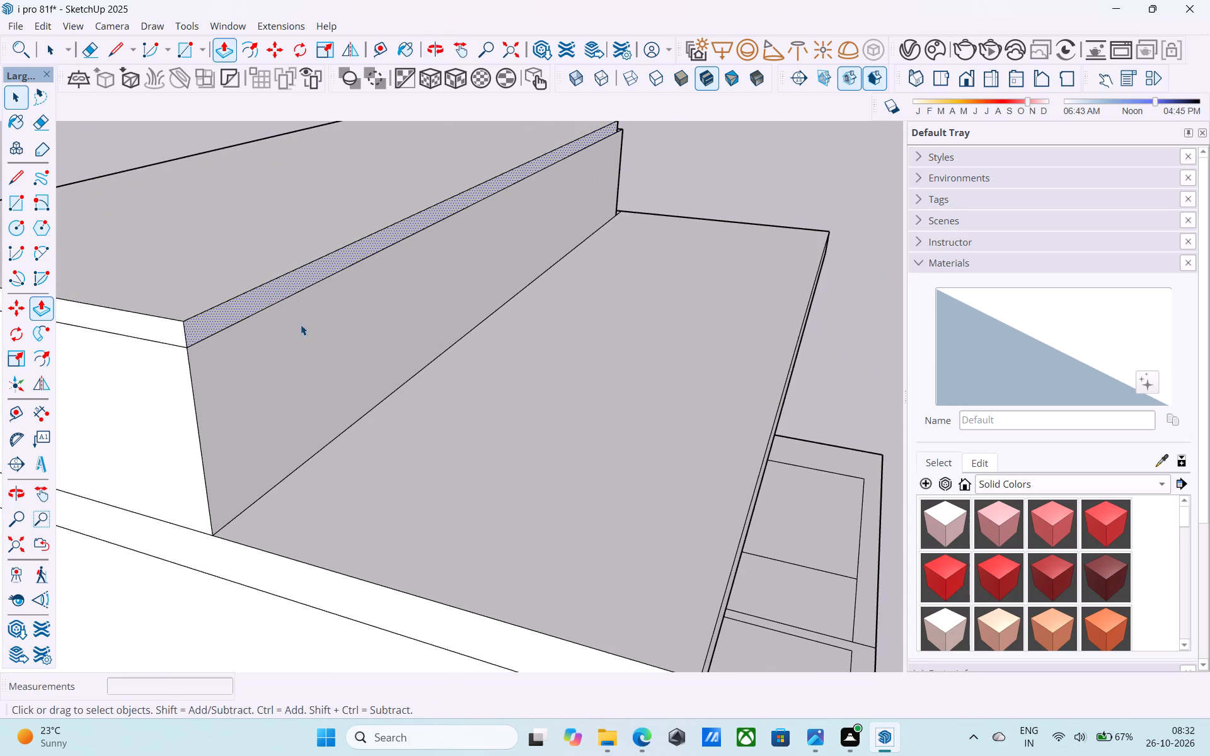
Push/Pull the raised slab's front face out flush with the front wall below.
scroll(301, 323, down, 9)
middle_drag(556, 233, 175, 284)
middle_drag(551, 185, 219, 199)
middle_drag(650, 203, 389, 189)
scroll(434, 238, up, 6)
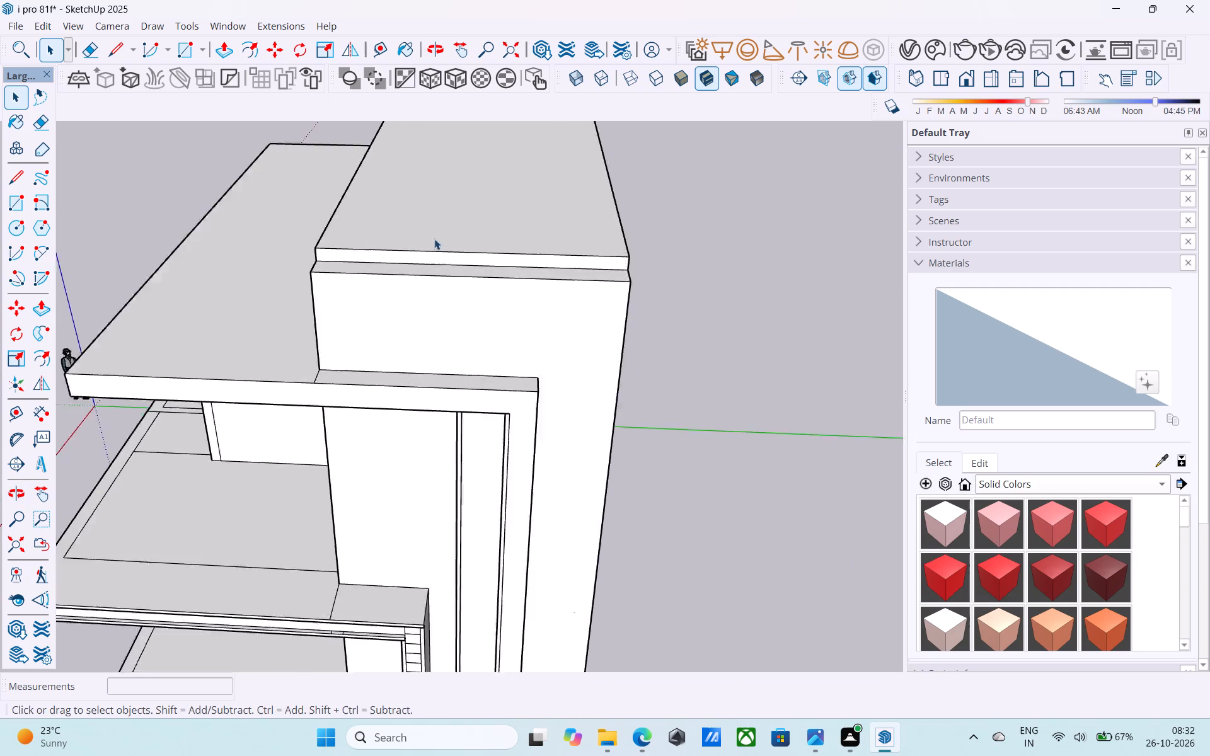
scroll(434, 239, up, 3)
click(429, 258)
click(429, 263)
key(p)
drag(429, 263, 433, 277)
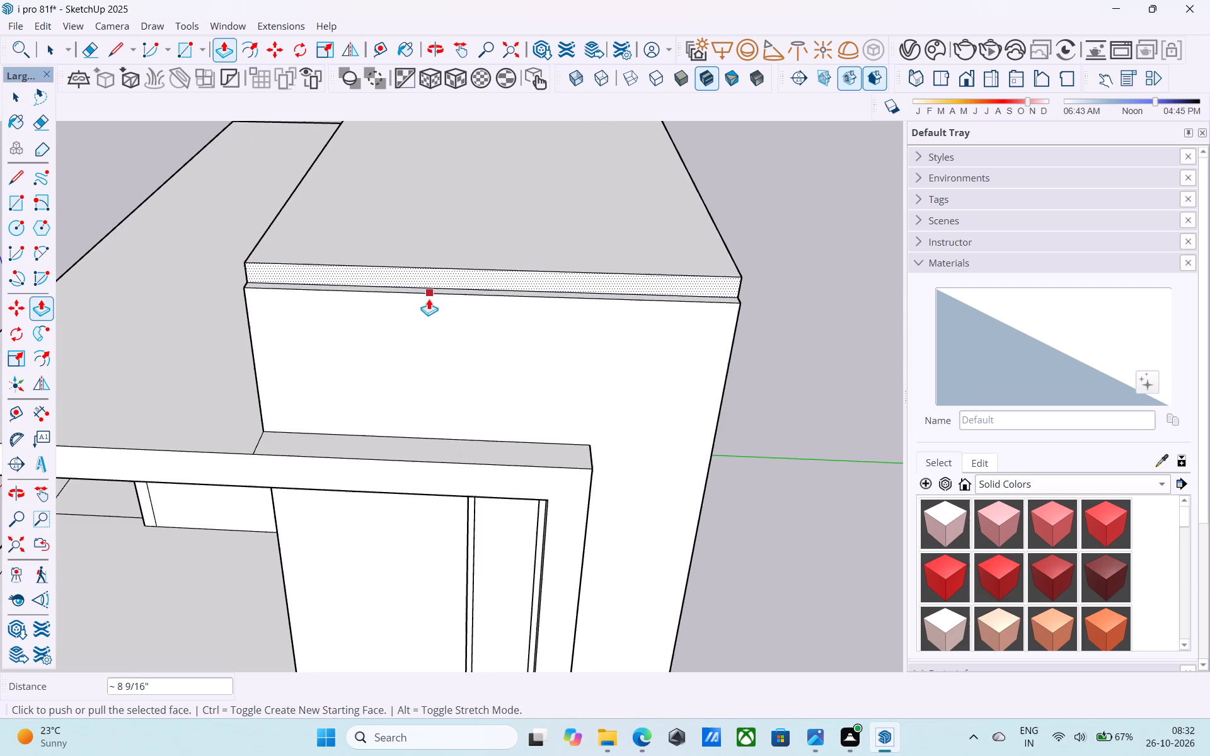
click(427, 309)
drag(417, 340, 422, 335)
scroll(420, 326, down, 6)
middle_drag(418, 325, 415, 294)
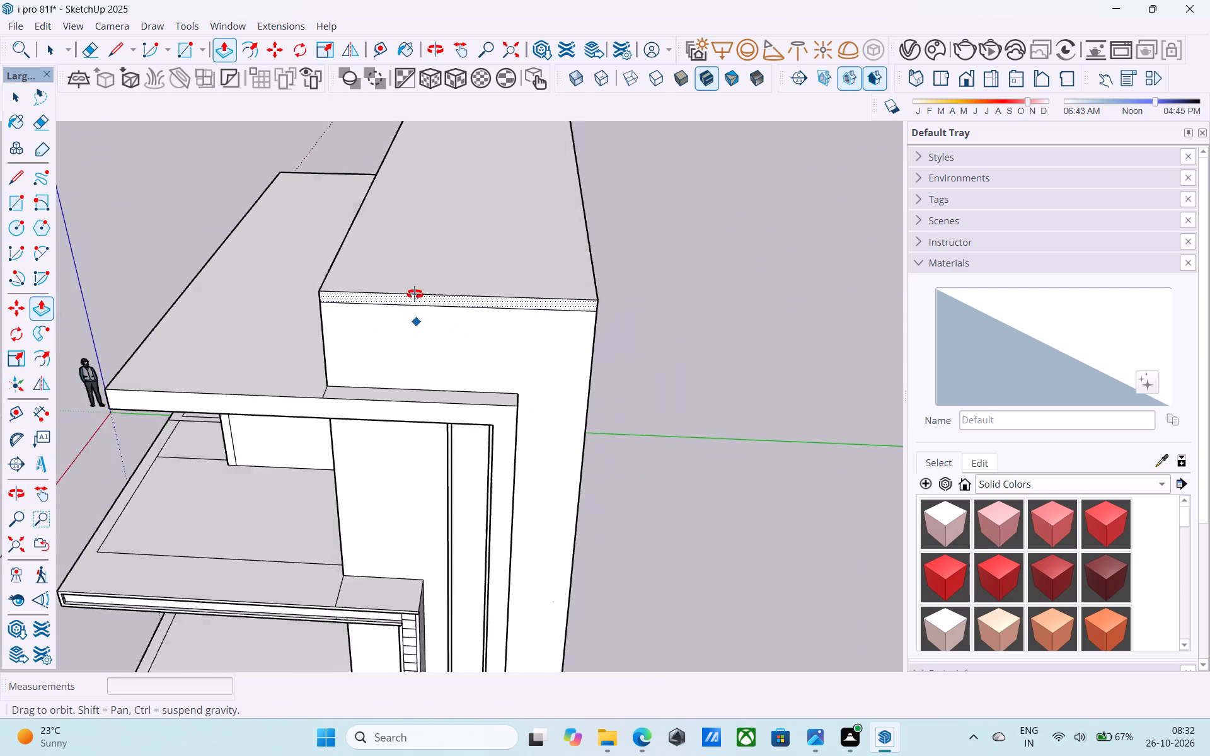
middle_drag(415, 294, 430, 205)
scroll(430, 201, up, 1)
scroll(441, 214, down, 6)
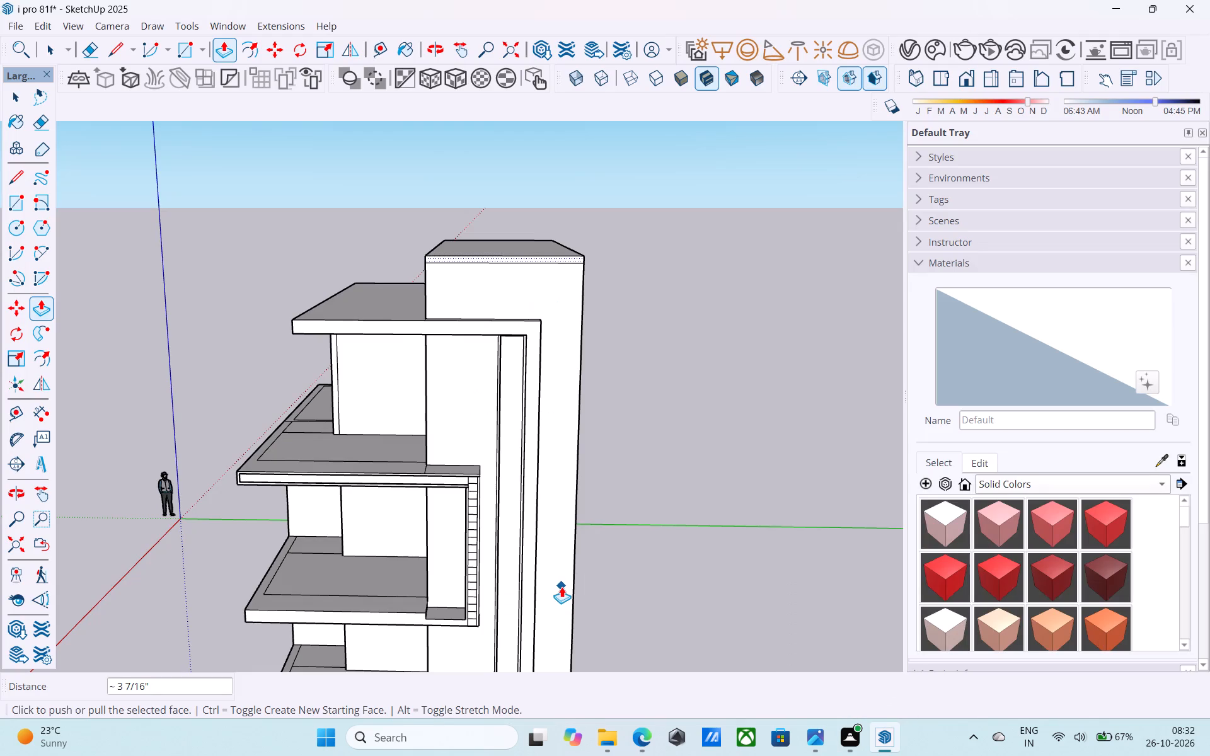
key(space)
Examine the whole house from below, the side and the front to check its massing and slab edges.
scroll(562, 587, down, 7)
middle_drag(561, 587, 550, 403)
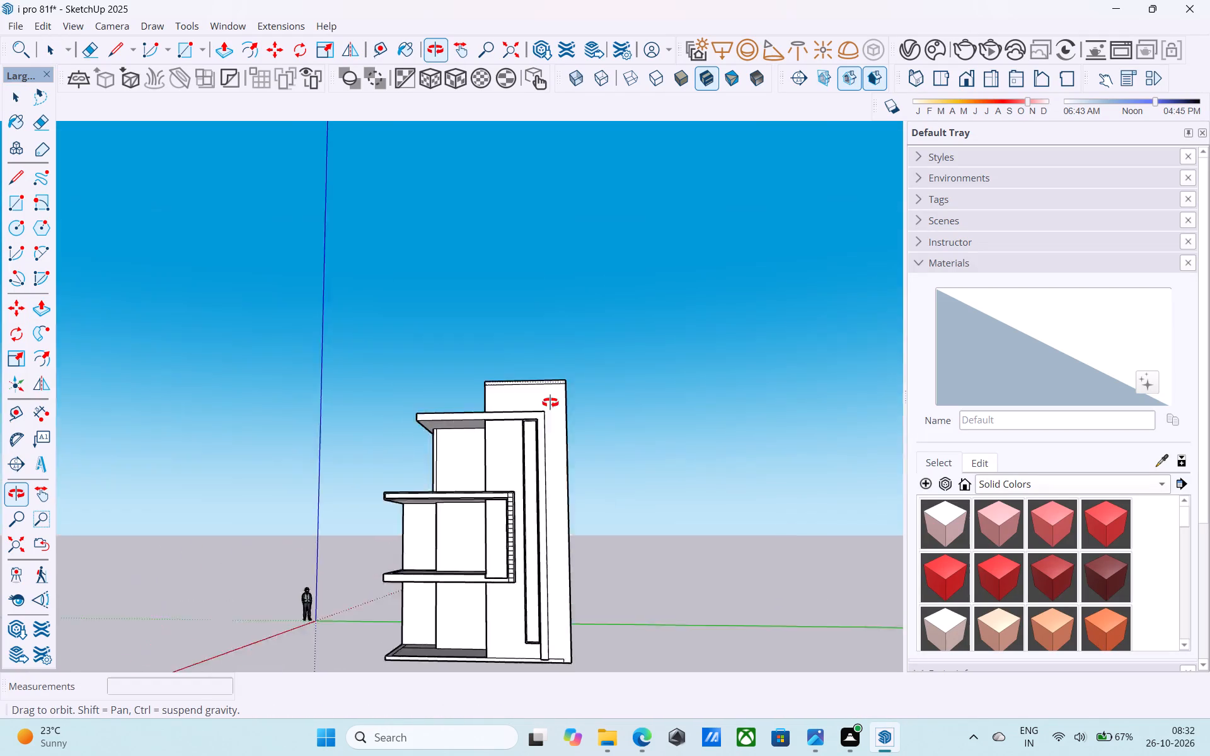
middle_drag(550, 403, 568, 352)
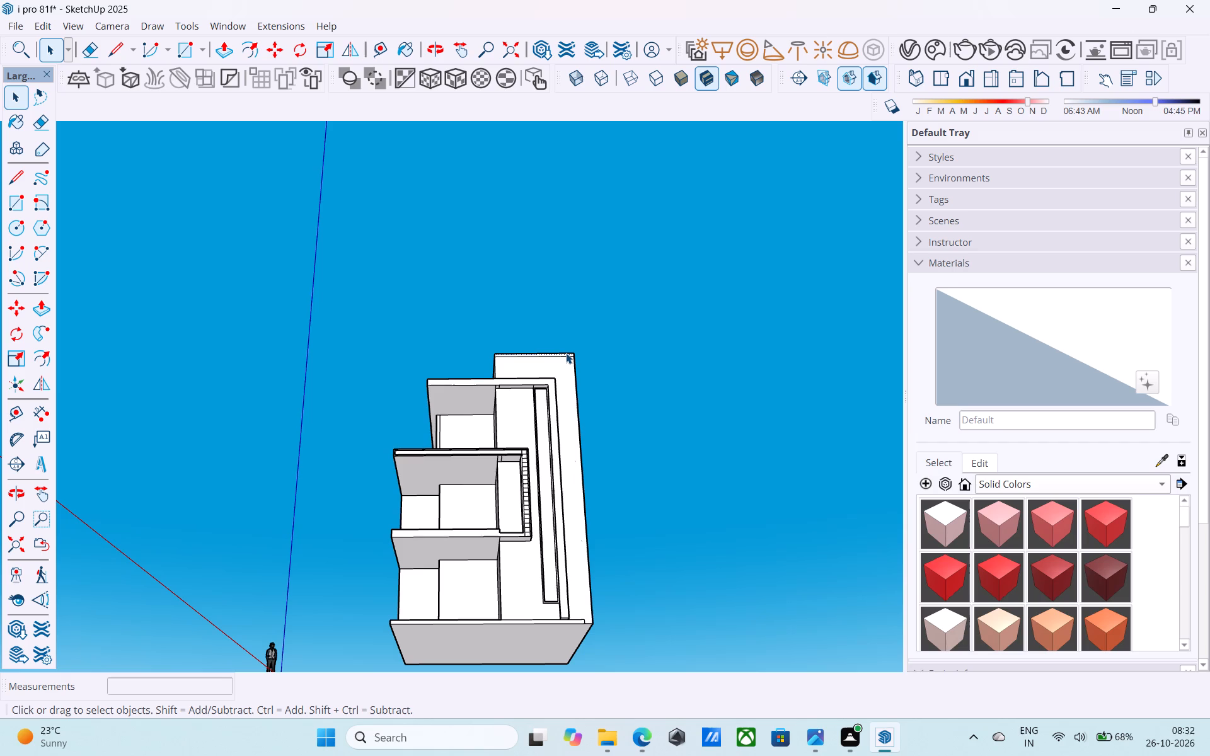
middle_drag(564, 352, 567, 382)
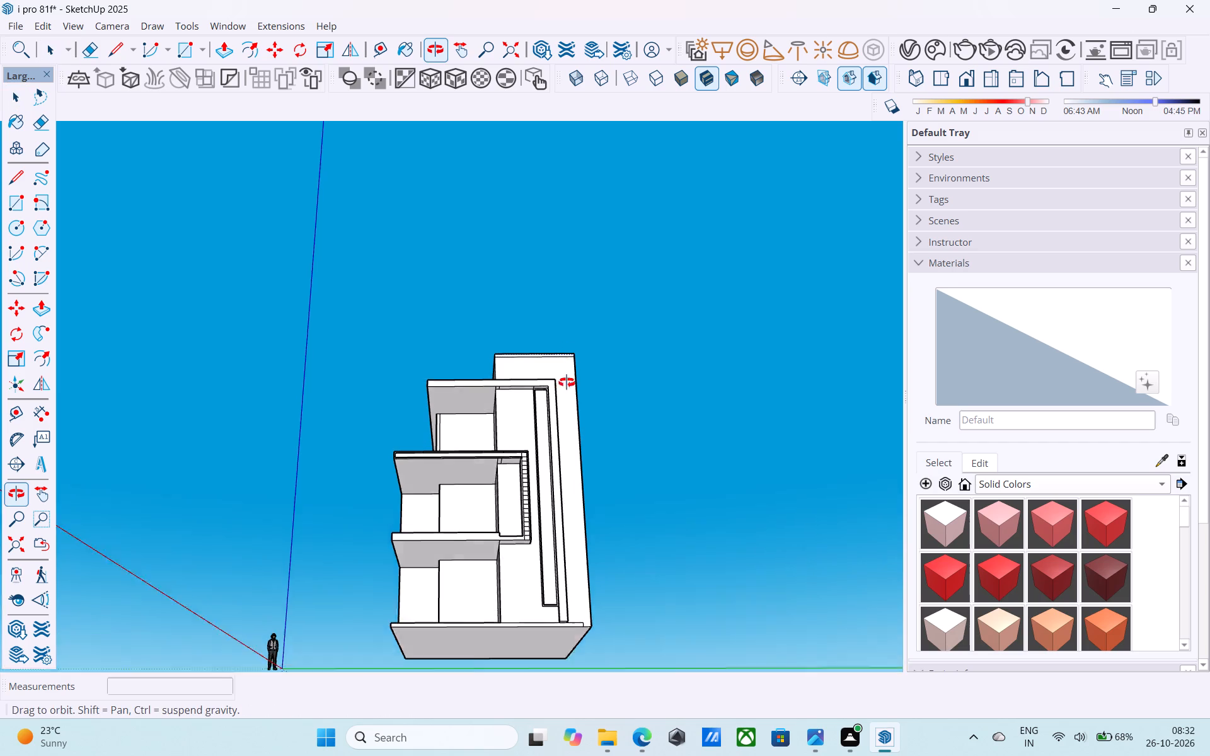
middle_drag(567, 382, 540, 562)
scroll(540, 561, up, 3)
middle_drag(540, 558, 554, 534)
middle_drag(518, 518, 822, 533)
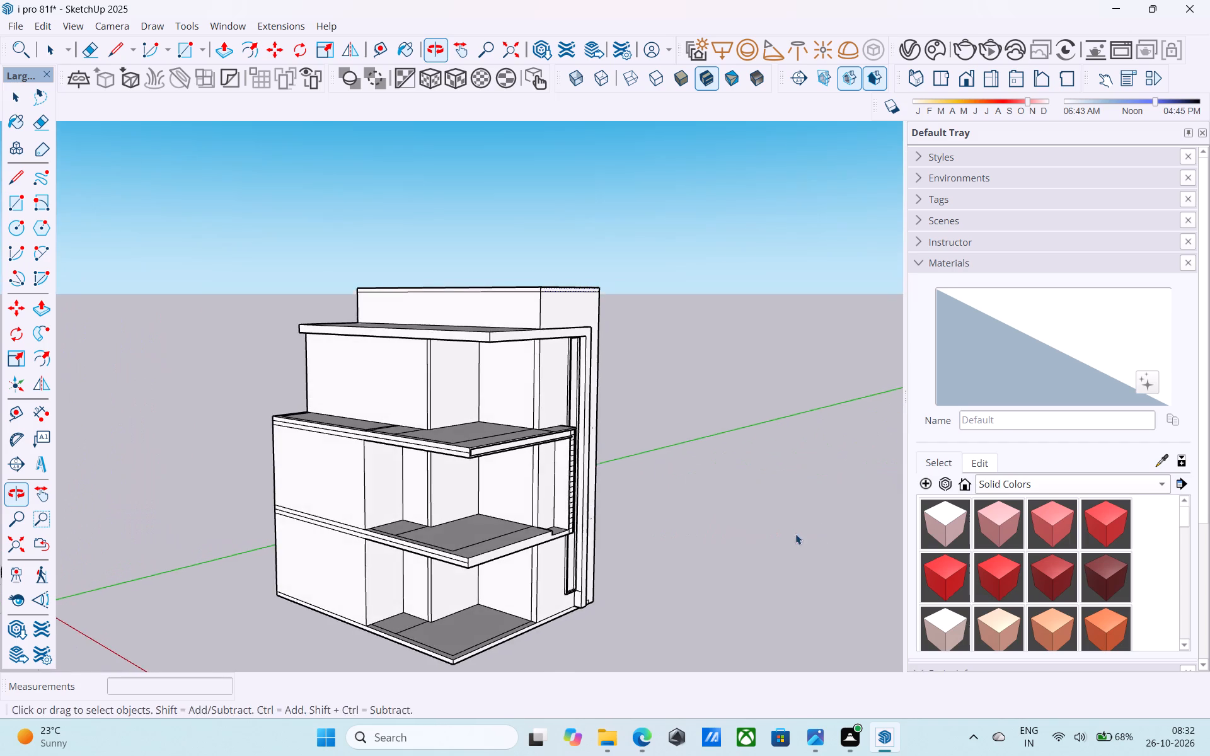
middle_drag(691, 545, 488, 501)
scroll(546, 517, up, 5)
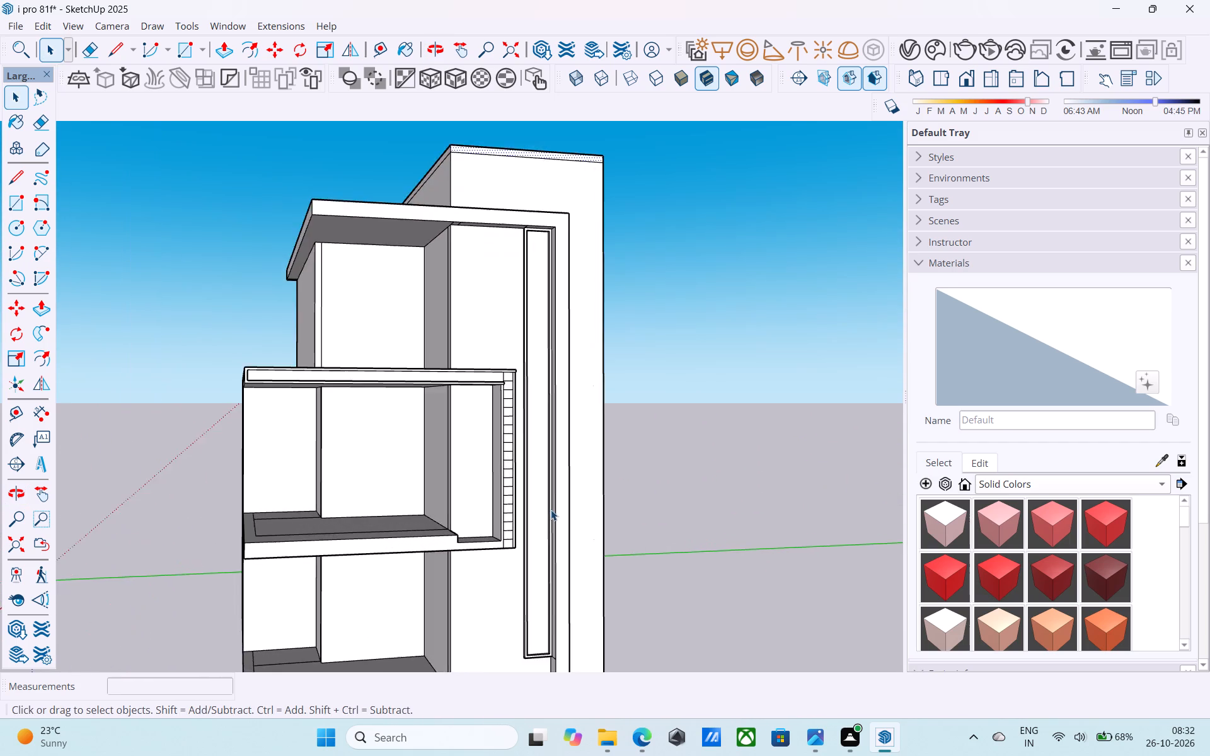
scroll(551, 510, down, 4)
middle_drag(551, 510, 464, 553)
scroll(487, 544, up, 2)
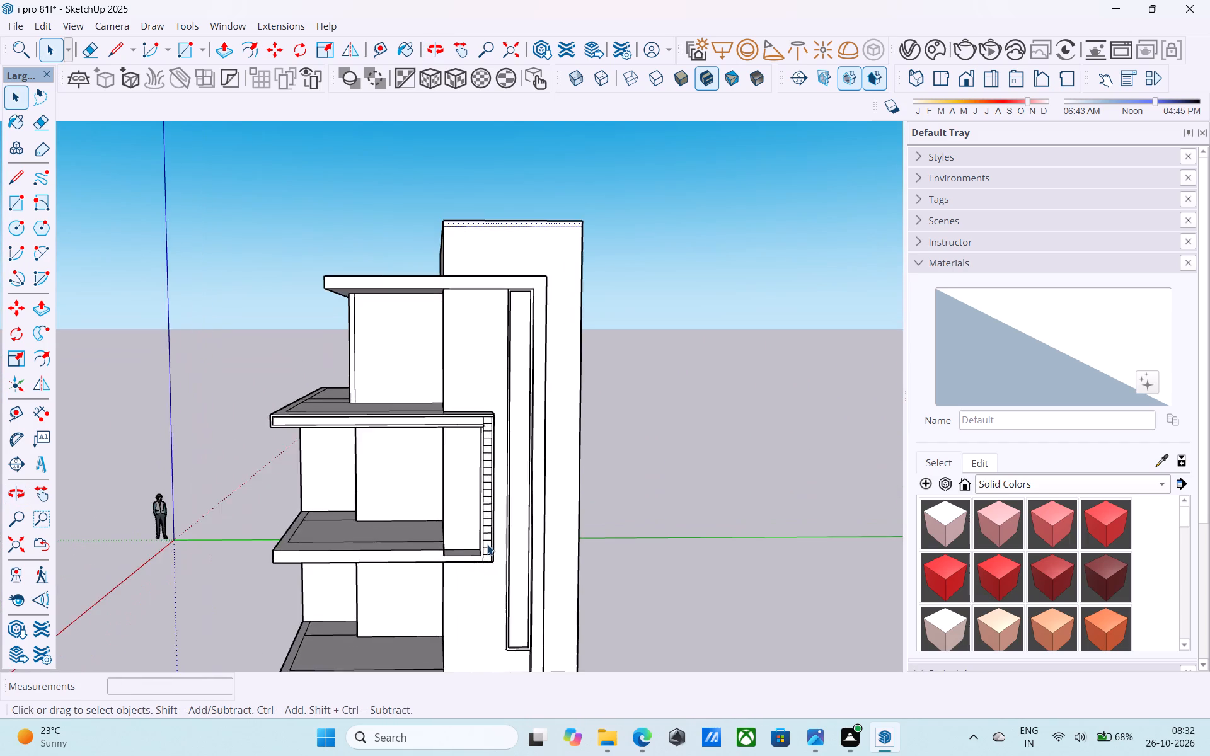
scroll(487, 544, down, 1)
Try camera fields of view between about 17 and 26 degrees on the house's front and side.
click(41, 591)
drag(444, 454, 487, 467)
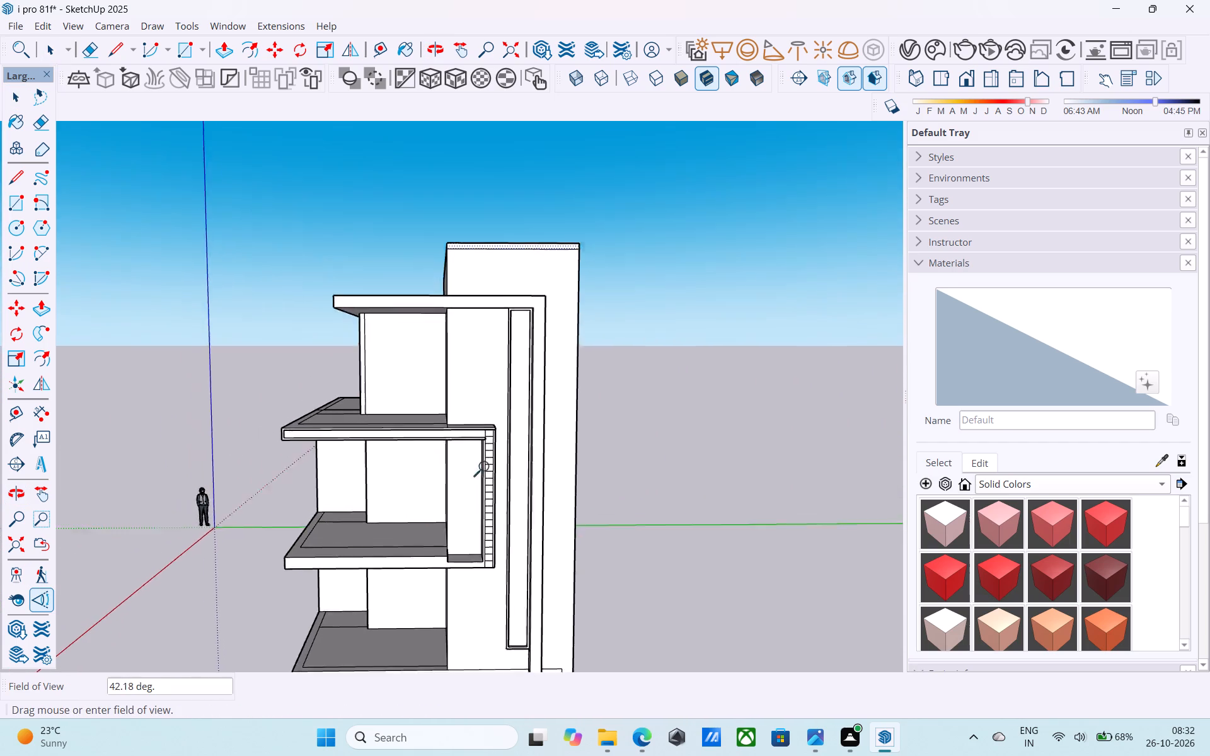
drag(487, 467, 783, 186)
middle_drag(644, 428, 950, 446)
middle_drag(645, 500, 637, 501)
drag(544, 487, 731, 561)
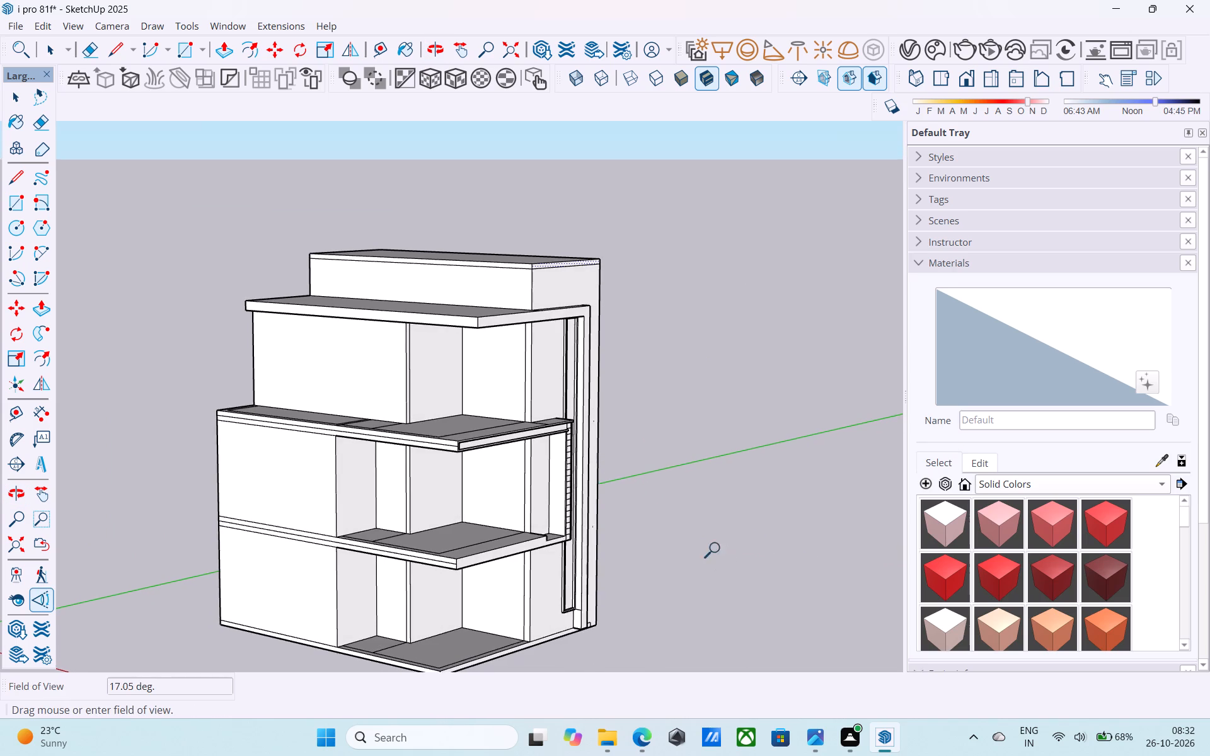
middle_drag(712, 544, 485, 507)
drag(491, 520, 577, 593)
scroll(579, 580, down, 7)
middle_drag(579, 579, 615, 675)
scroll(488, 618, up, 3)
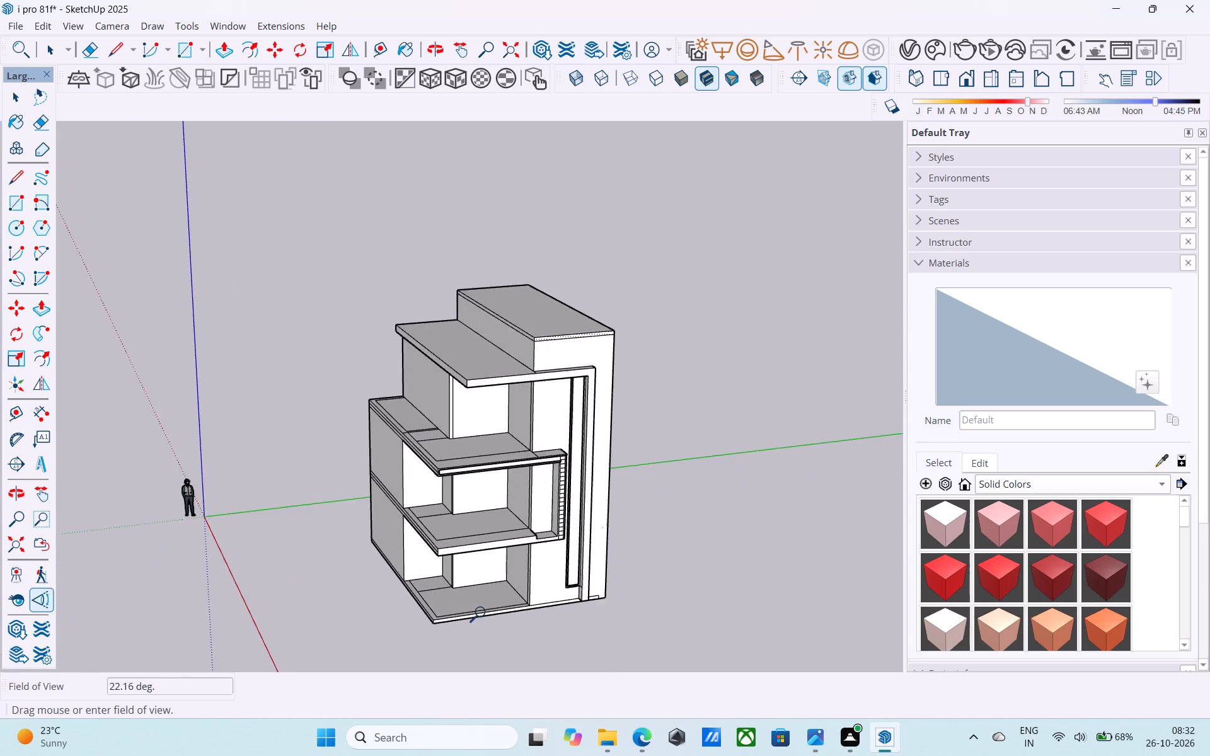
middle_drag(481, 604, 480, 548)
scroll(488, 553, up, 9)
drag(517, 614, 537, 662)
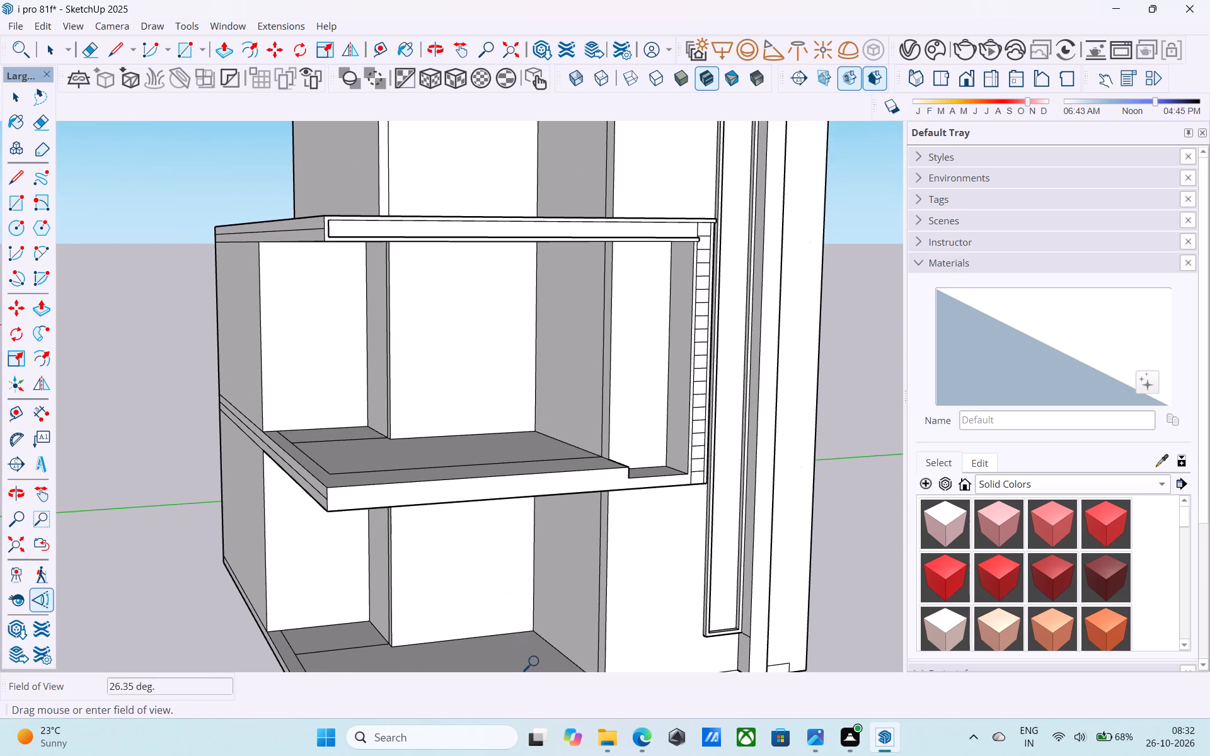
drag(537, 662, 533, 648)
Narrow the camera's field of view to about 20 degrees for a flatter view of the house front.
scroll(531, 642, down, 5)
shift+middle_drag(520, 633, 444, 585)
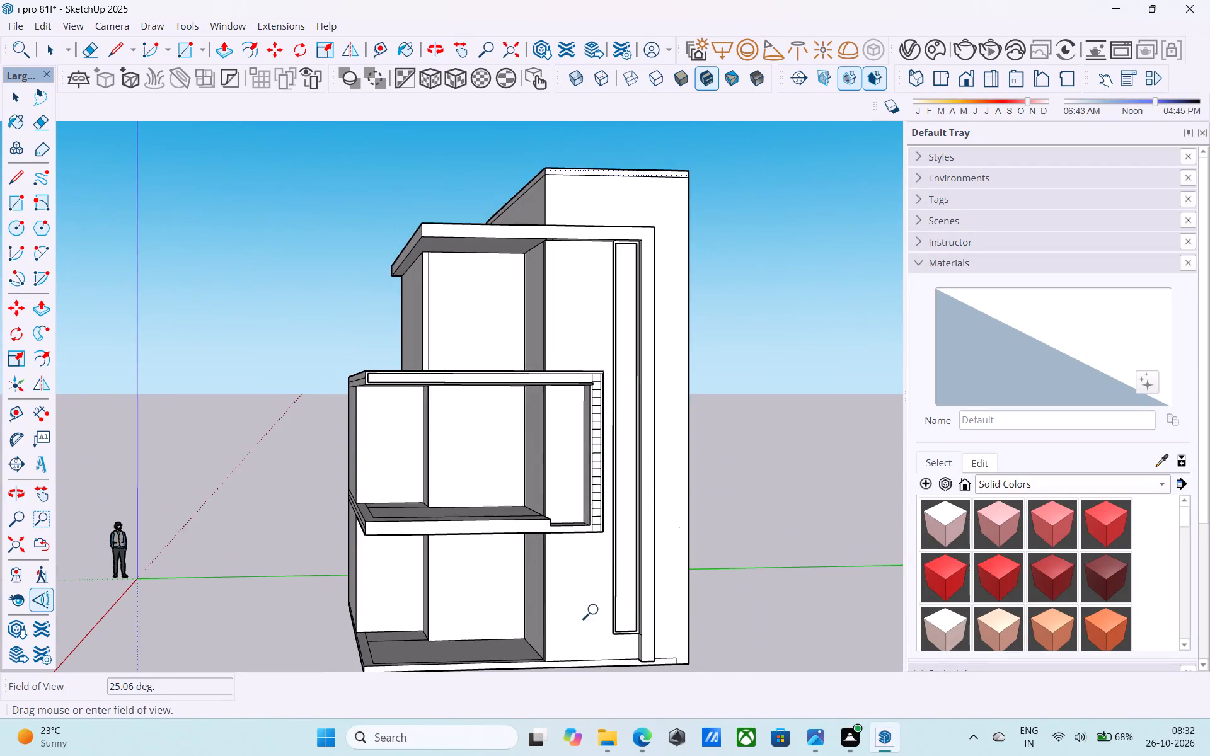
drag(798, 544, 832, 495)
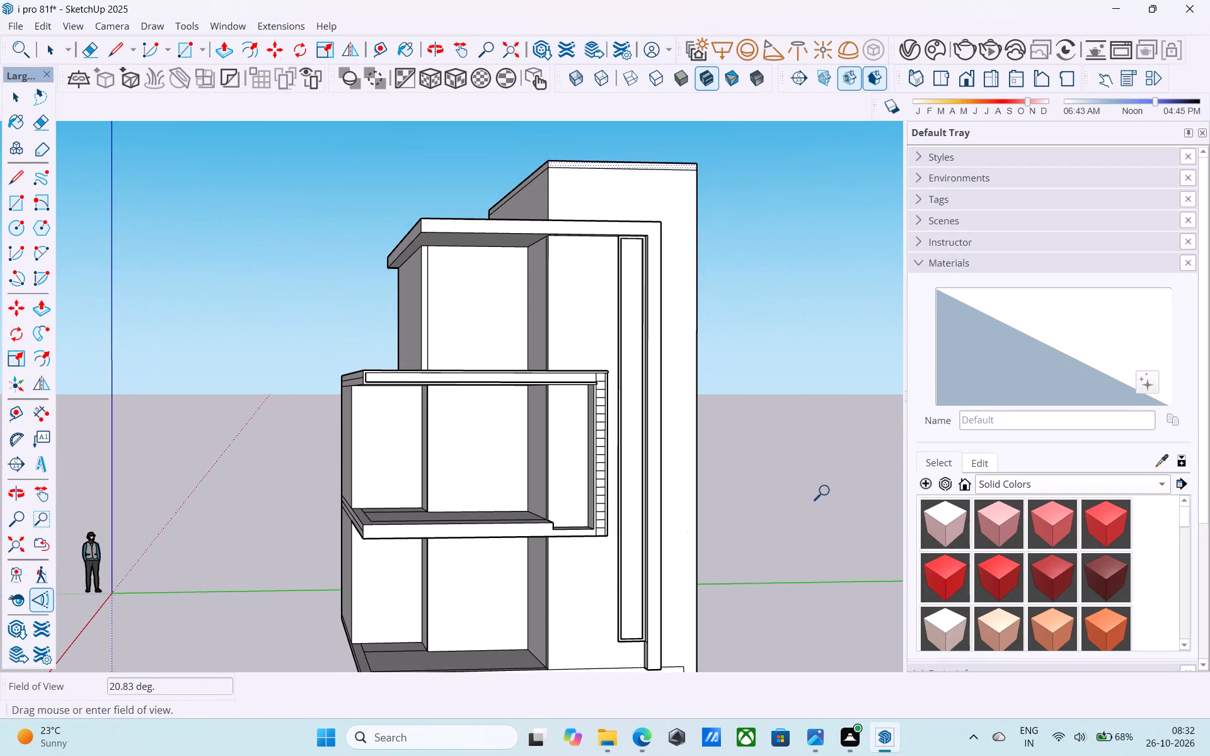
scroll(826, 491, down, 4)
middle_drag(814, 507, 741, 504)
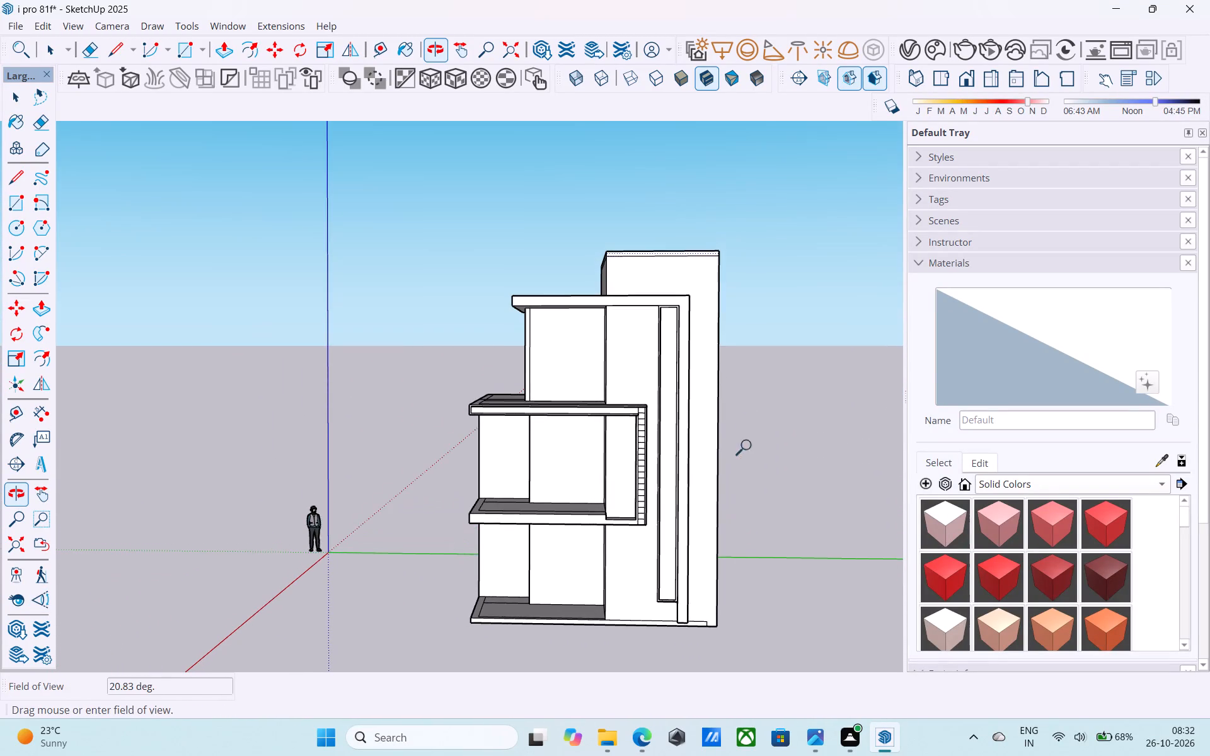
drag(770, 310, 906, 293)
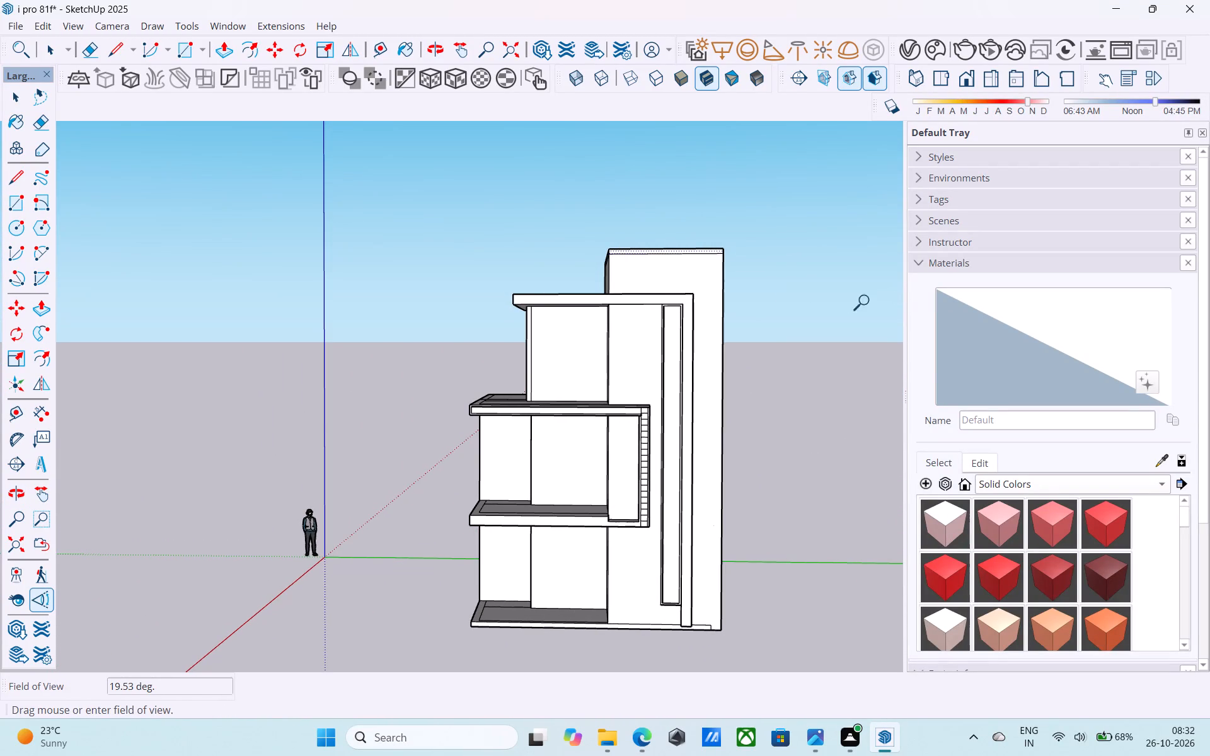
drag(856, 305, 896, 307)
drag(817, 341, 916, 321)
Measure the house's full height along its outer front corner, from the base to the raised slab's top.
scroll(835, 361, down, 4)
shift+middle_drag(832, 362, 708, 403)
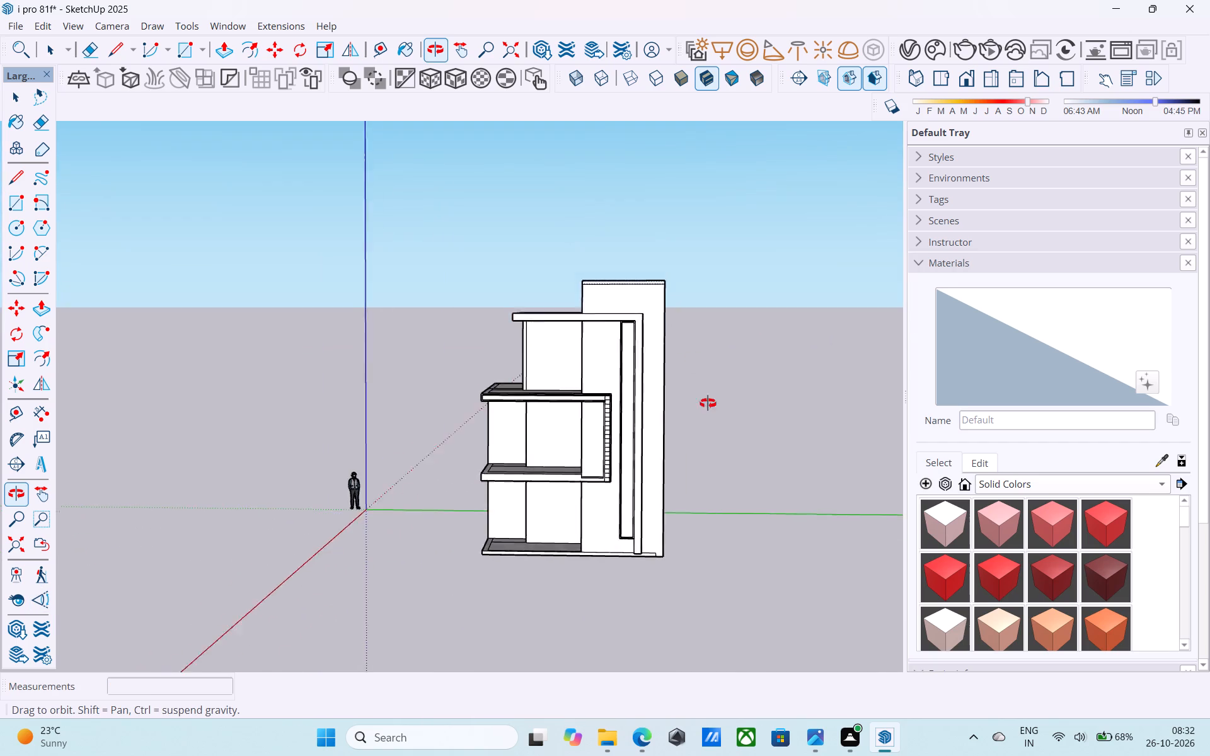
shift+middle_drag(708, 403, 724, 455)
shift+middle_drag(733, 511, 676, 418)
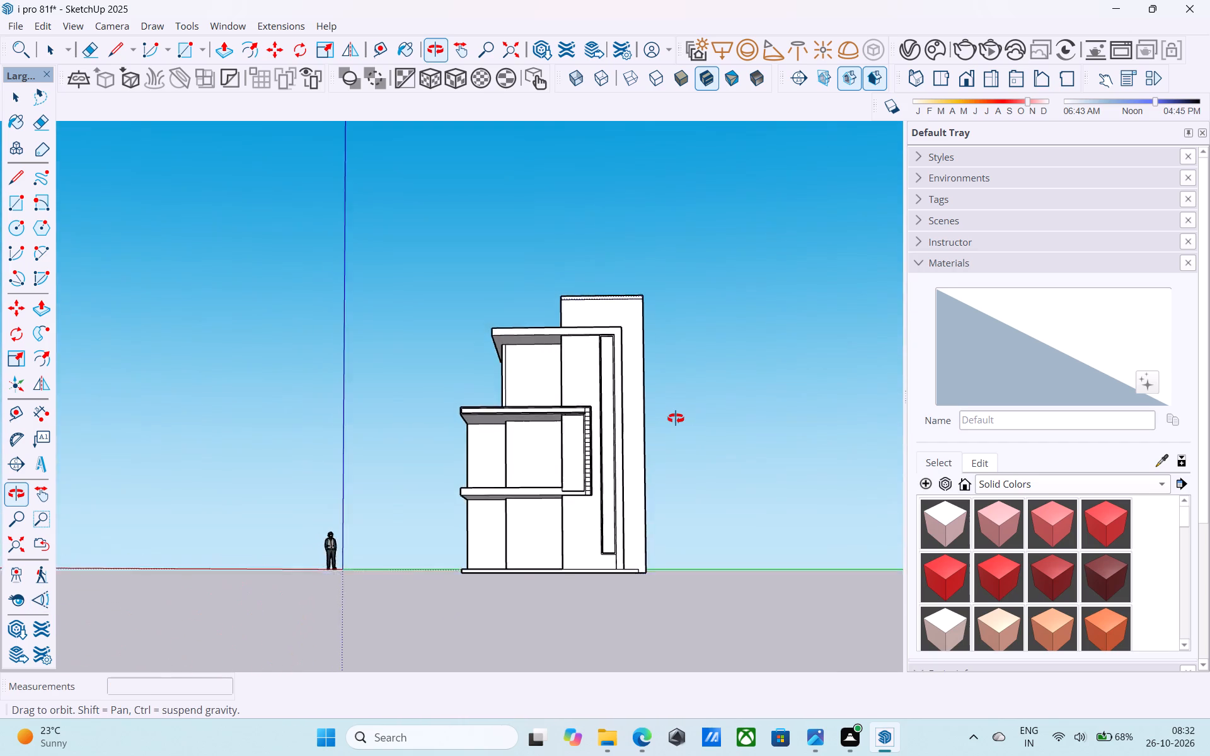
shift+middle_drag(676, 418, 579, 563)
key(l)
scroll(602, 642, up, 5)
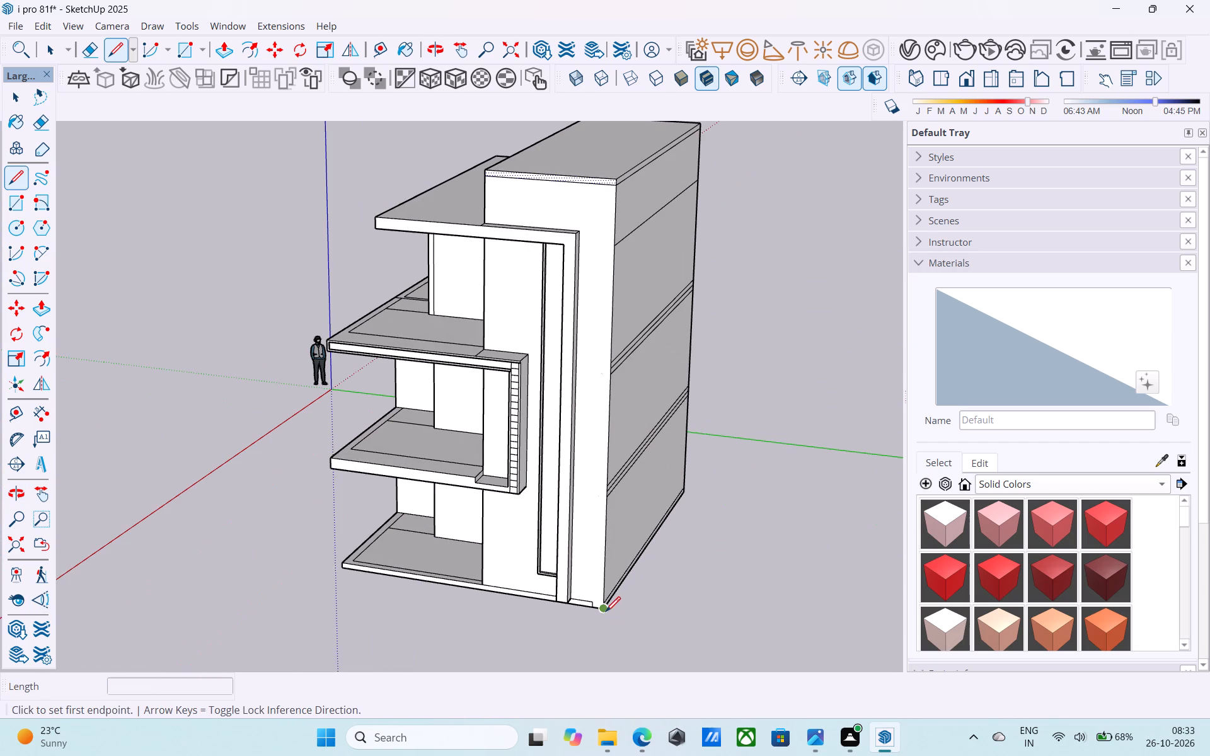
click(606, 613)
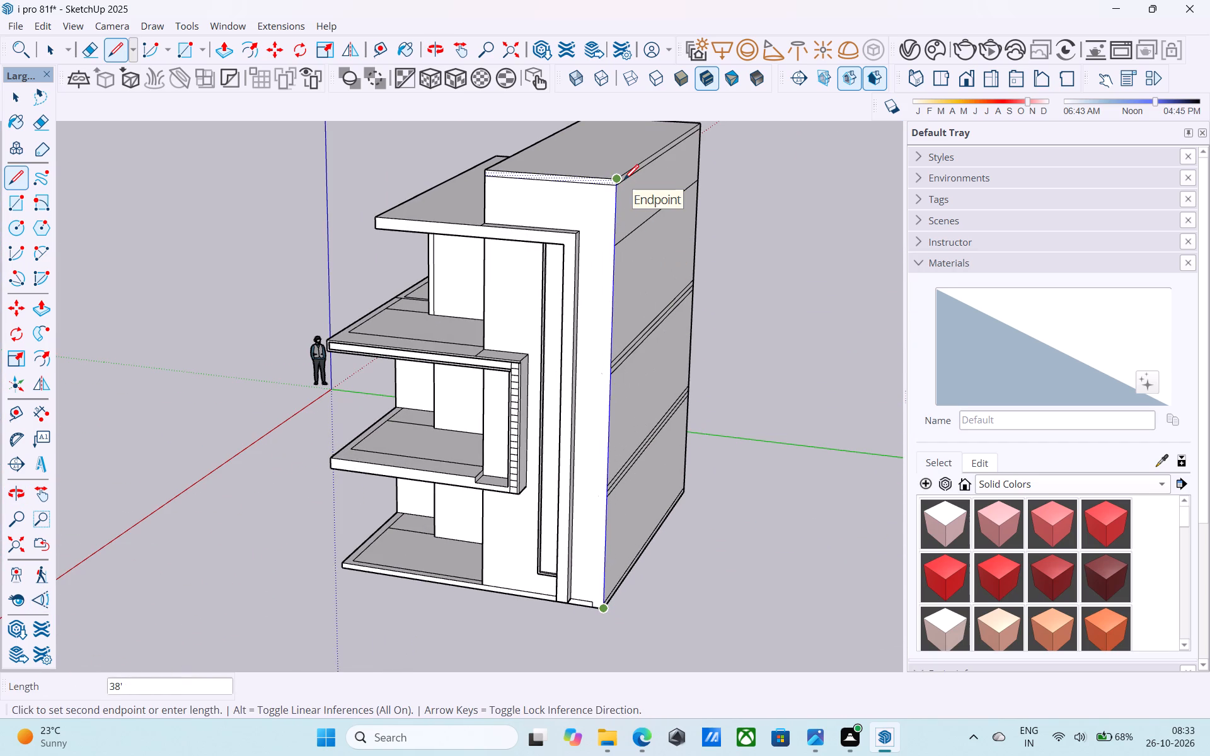
key(space)
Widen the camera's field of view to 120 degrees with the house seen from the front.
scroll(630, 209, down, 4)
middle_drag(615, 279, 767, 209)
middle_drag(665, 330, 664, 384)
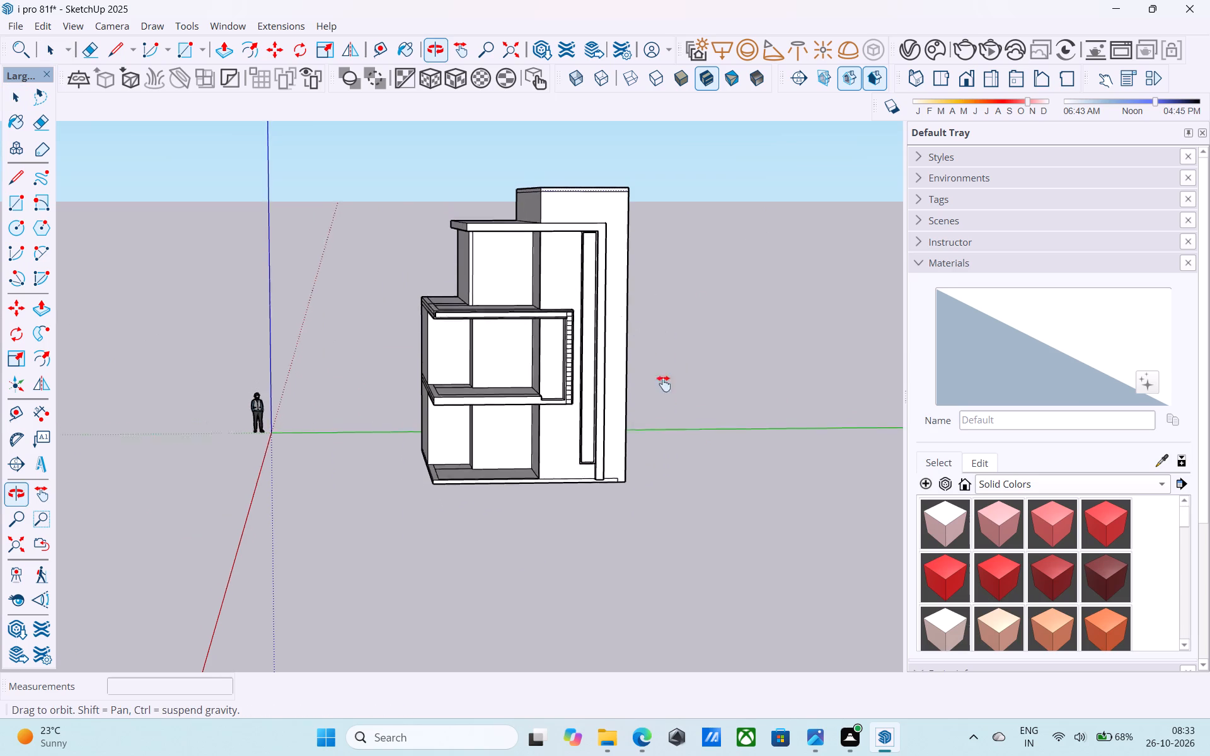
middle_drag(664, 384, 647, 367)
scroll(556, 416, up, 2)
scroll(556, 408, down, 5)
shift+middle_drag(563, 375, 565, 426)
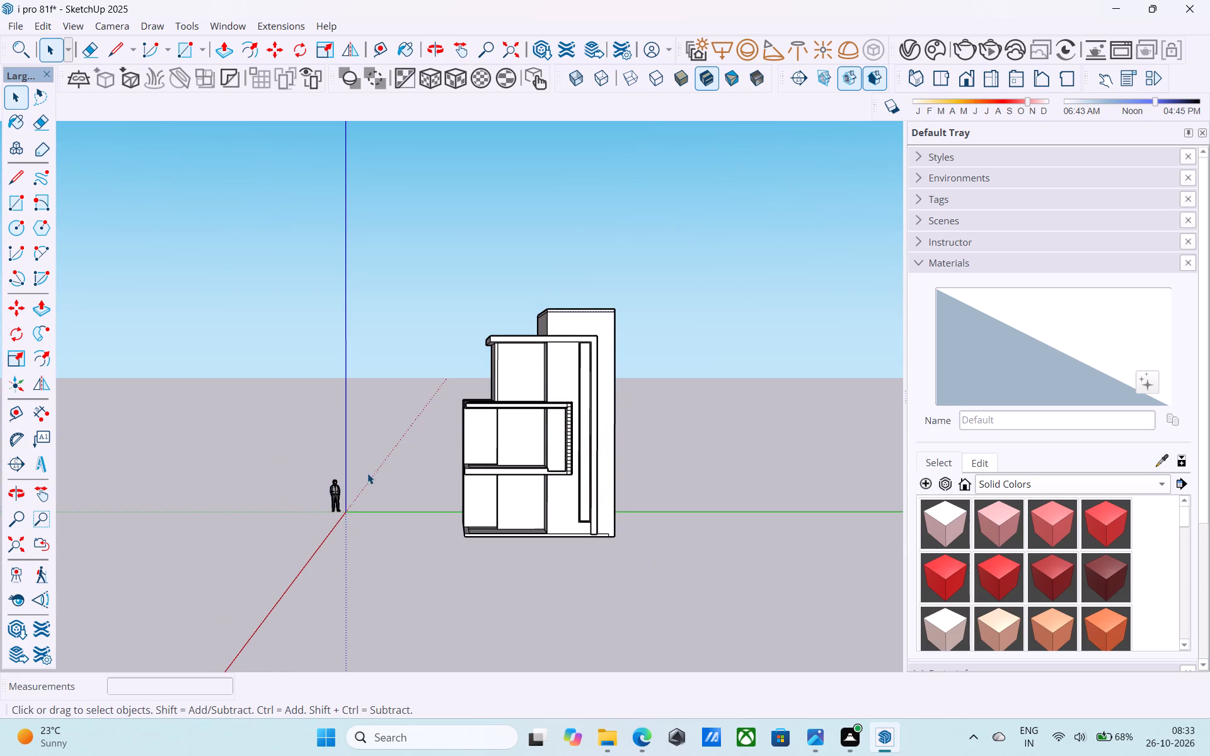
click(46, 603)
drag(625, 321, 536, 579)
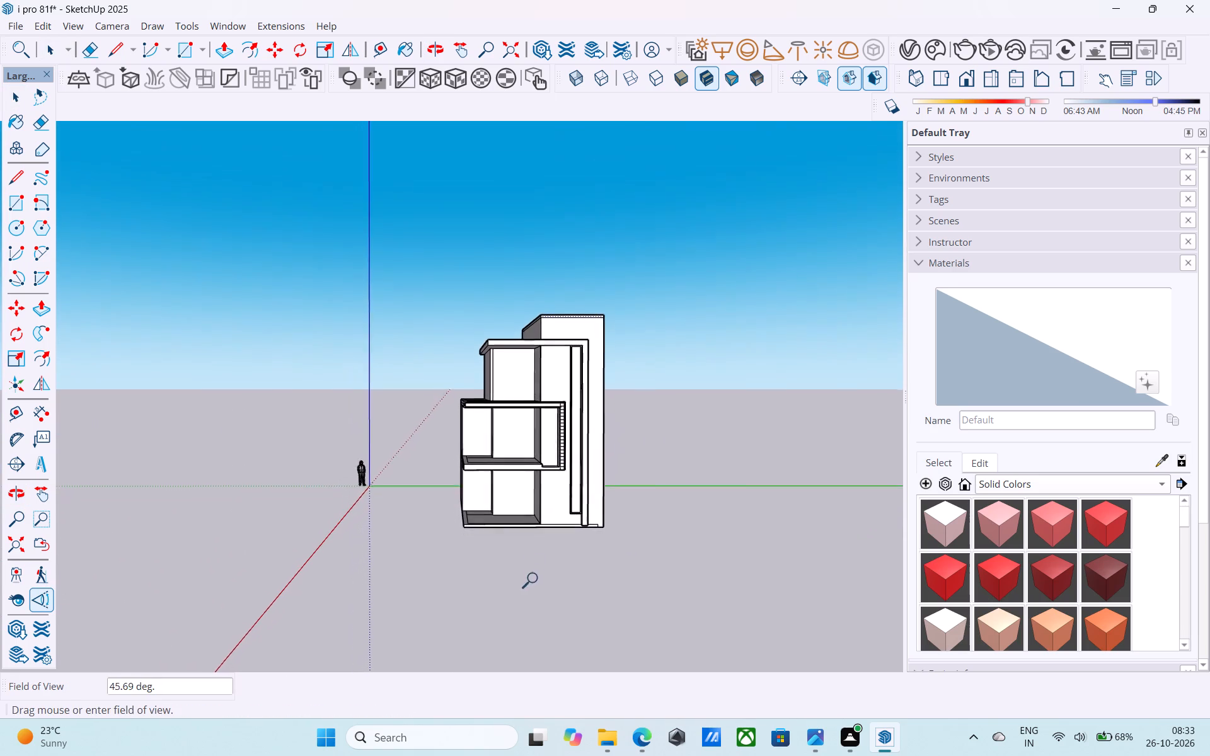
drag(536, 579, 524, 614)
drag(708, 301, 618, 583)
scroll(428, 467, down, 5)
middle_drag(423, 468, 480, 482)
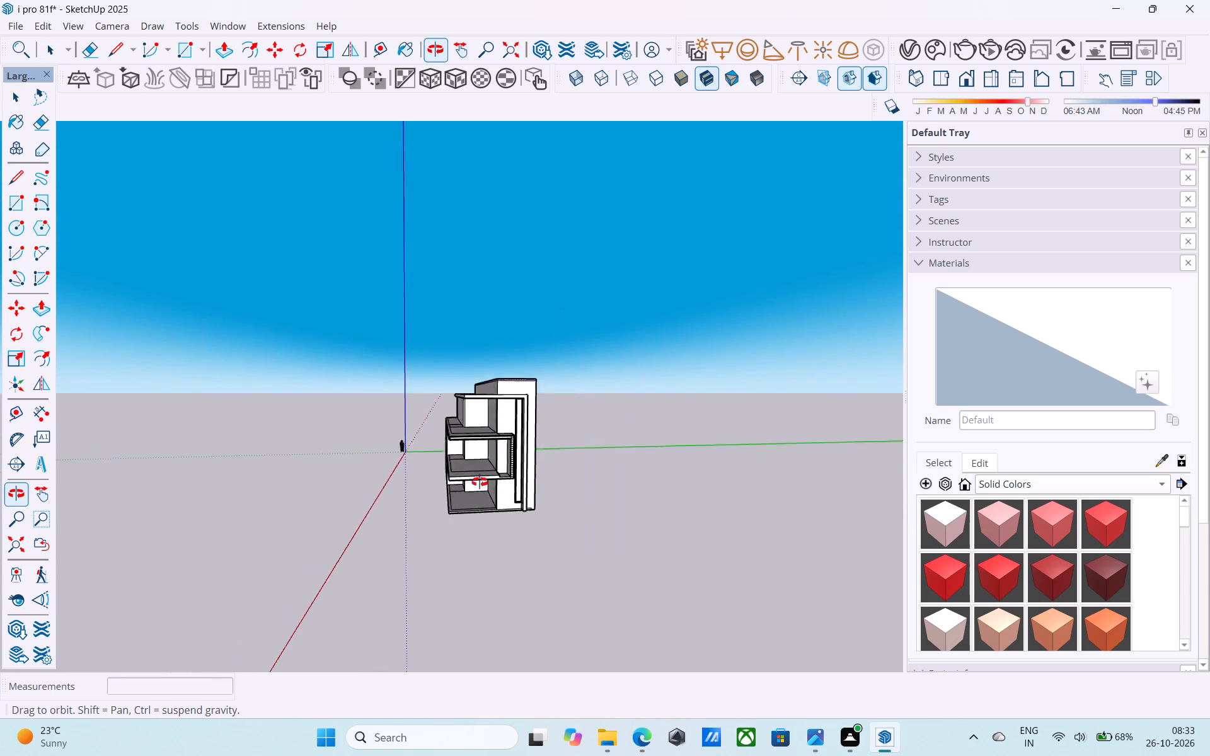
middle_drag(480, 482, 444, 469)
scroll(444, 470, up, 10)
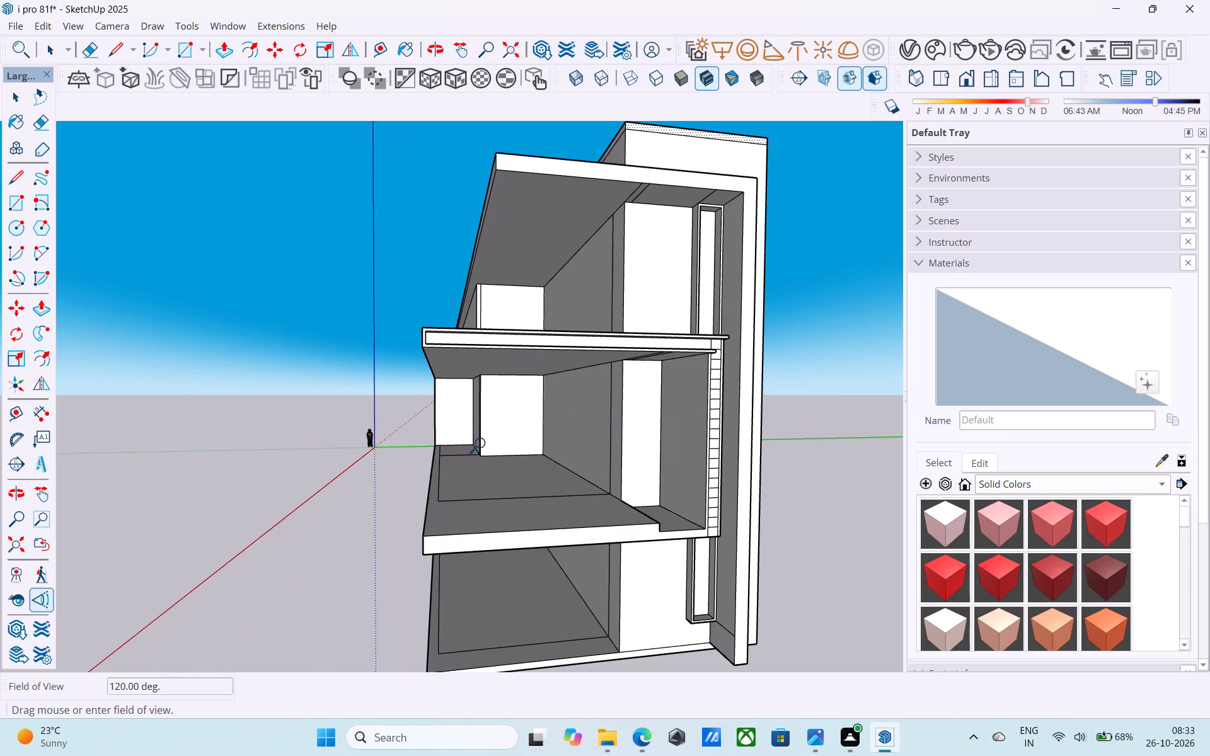
Narrow the camera's field of view below 66 degrees to reduce the distortion in the house's front view.
drag(545, 580, 490, 411)
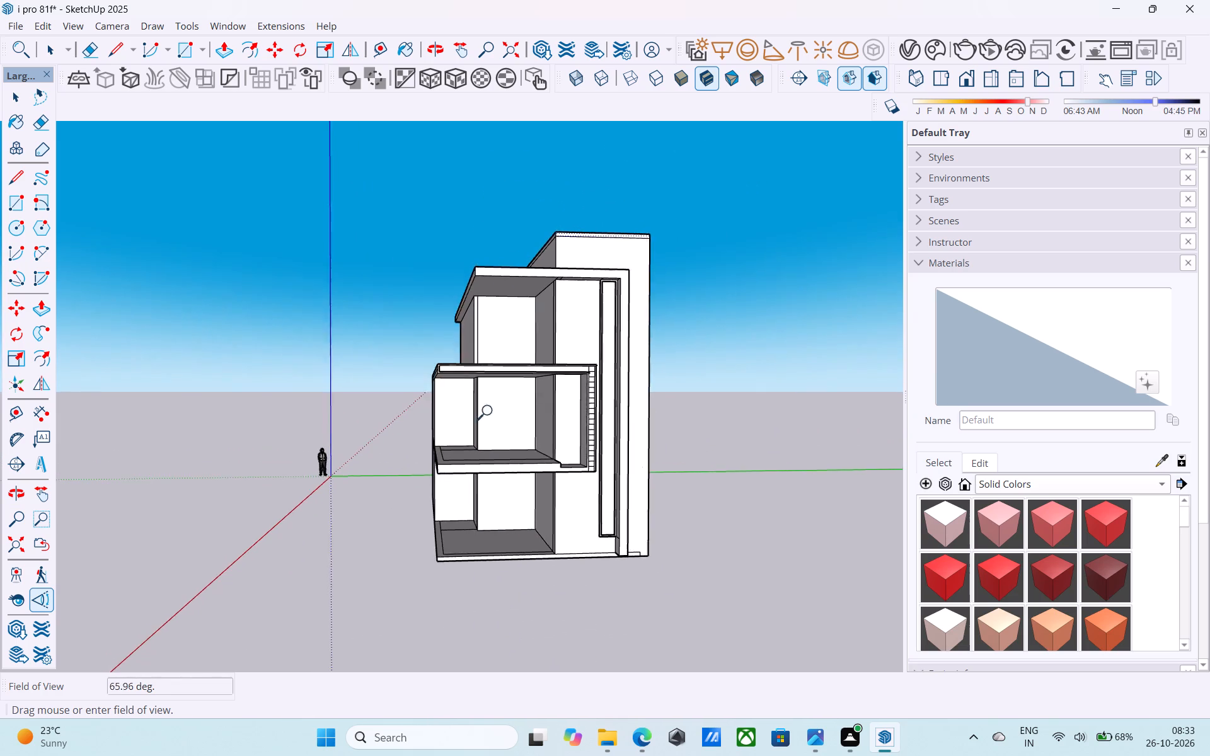
drag(490, 411, 455, 277)
scroll(560, 404, up, 5)
middle_drag(536, 430, 601, 486)
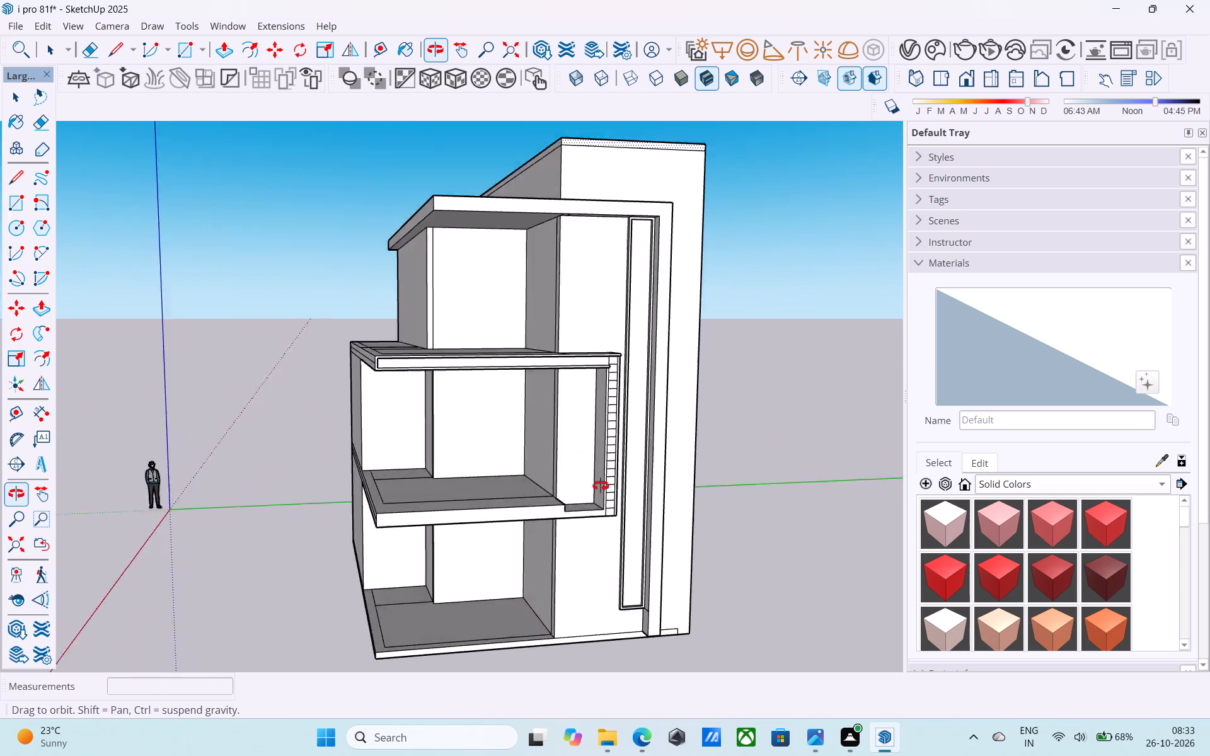
Narrow the camera's field of view to about 33 degrees to flatten the perspective of the house.
middle_drag(601, 486, 693, 547)
drag(582, 566, 480, 522)
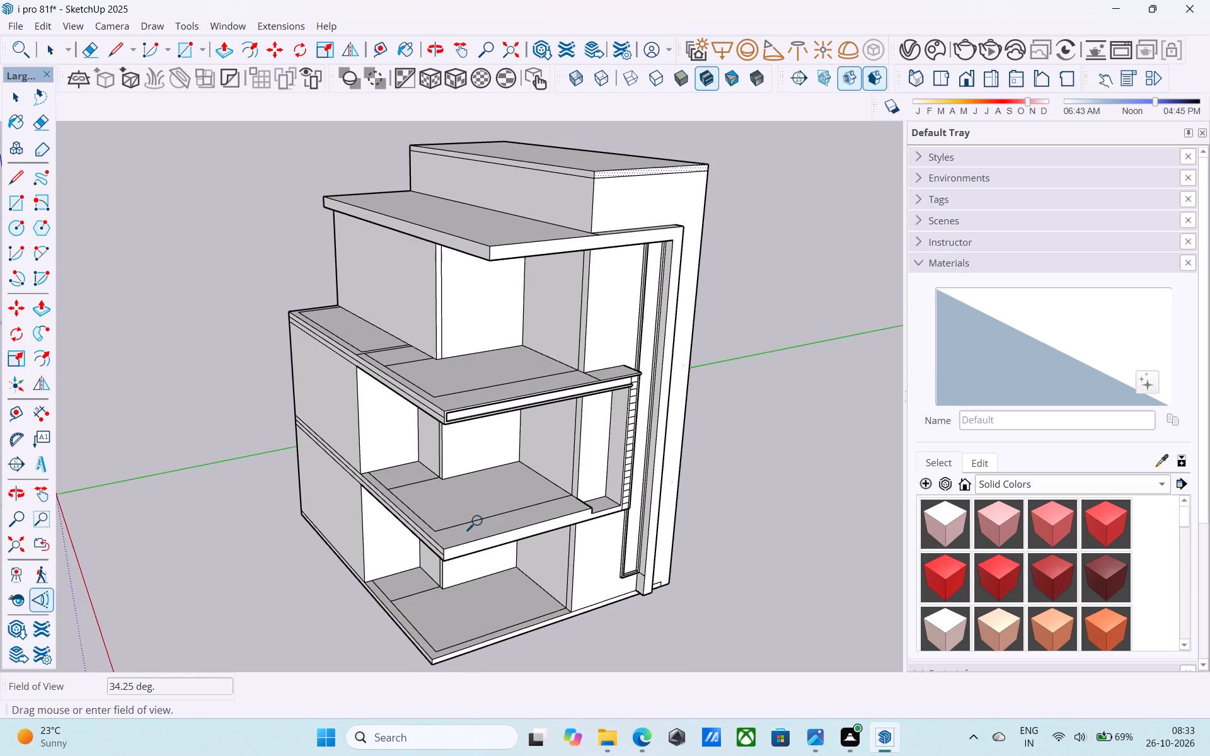
drag(480, 522, 459, 515)
middle_drag(491, 500, 280, 492)
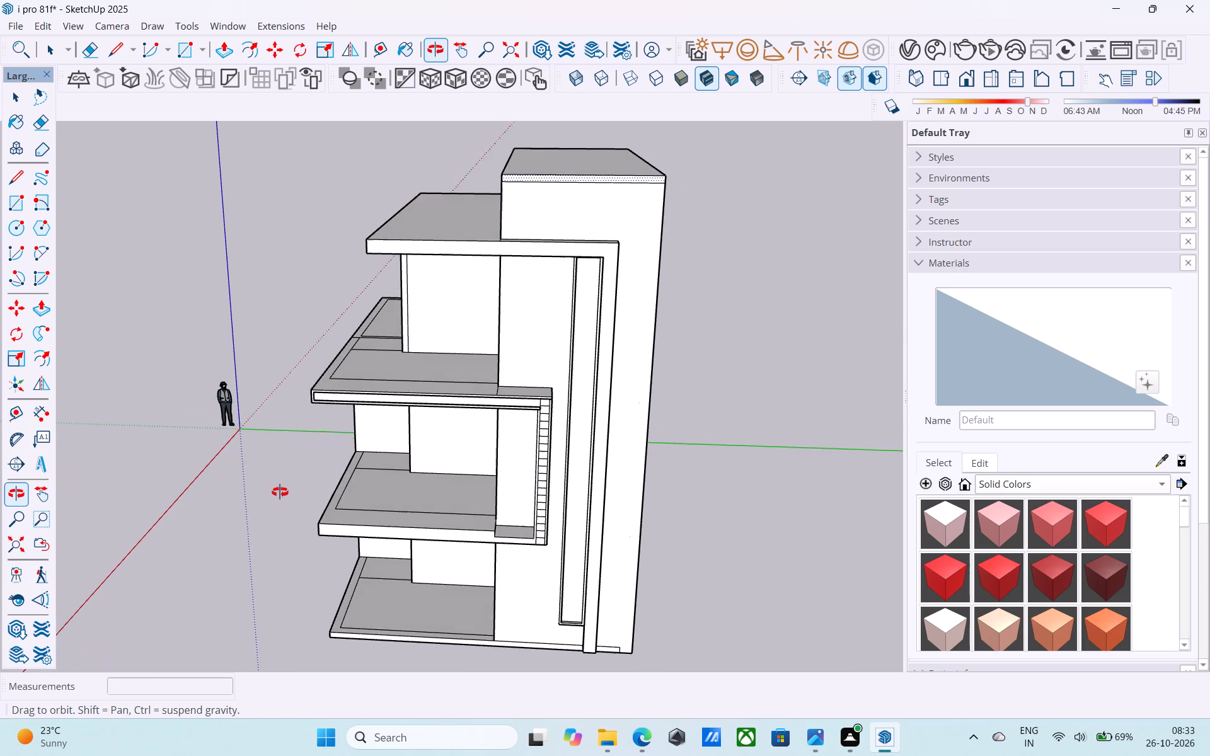
middle_drag(280, 492, 280, 493)
shift+middle_drag(435, 461, 452, 515)
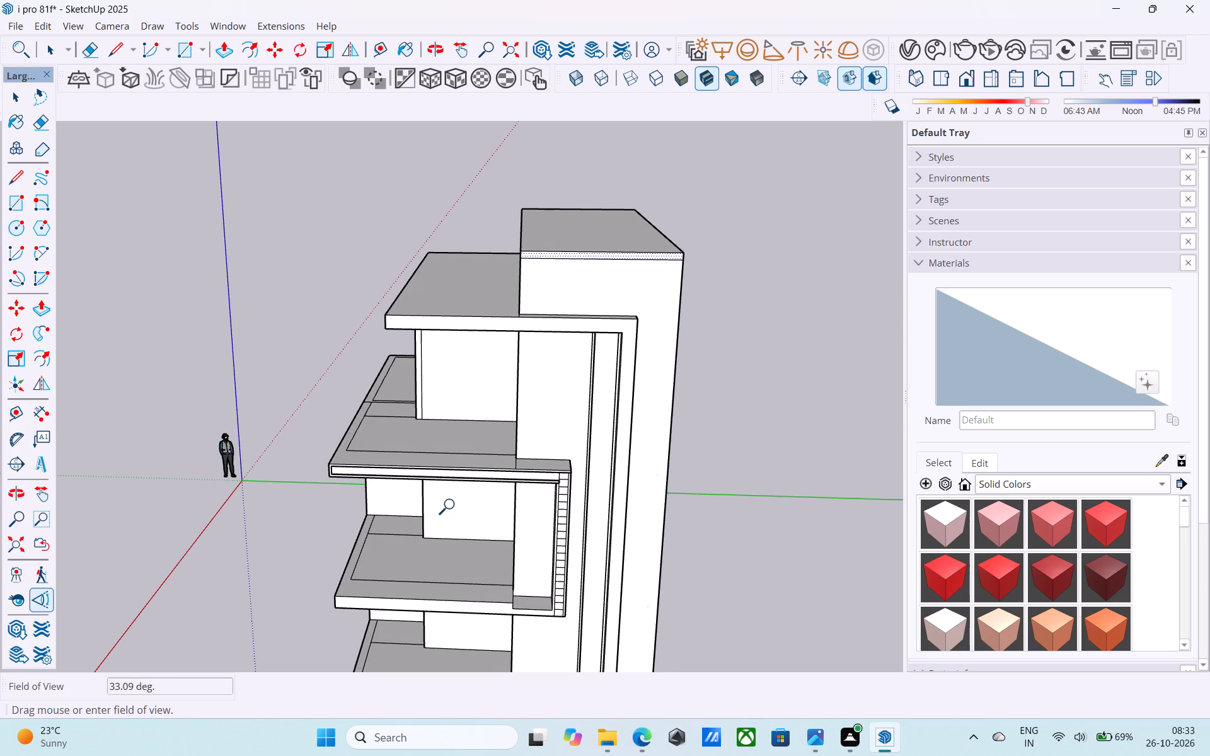
middle_drag(452, 503, 486, 390)
Delete the leftover vertical line near the outer corner of the top storey's front wall.
scroll(491, 383, up, 6)
key(space)
scroll(498, 379, down, 4)
shift+middle_drag(492, 374, 473, 340)
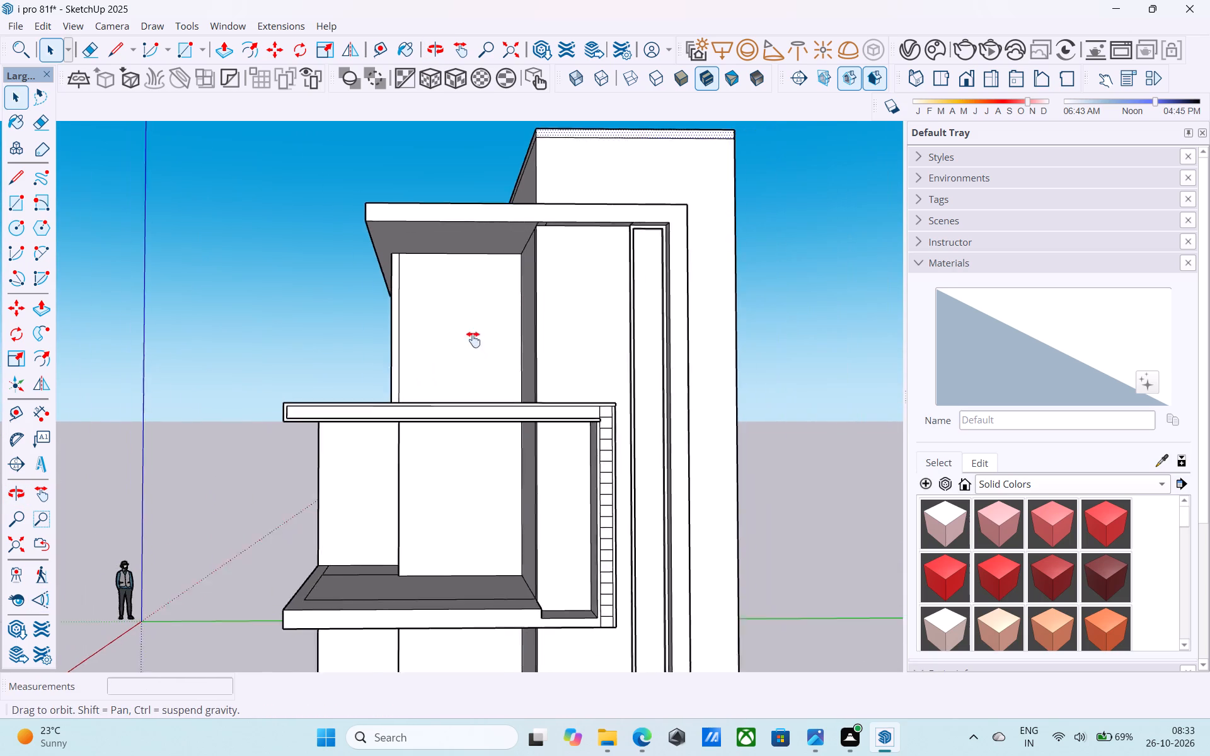
shift+middle_drag(473, 340, 533, 391)
scroll(410, 320, up, 5)
click(383, 305)
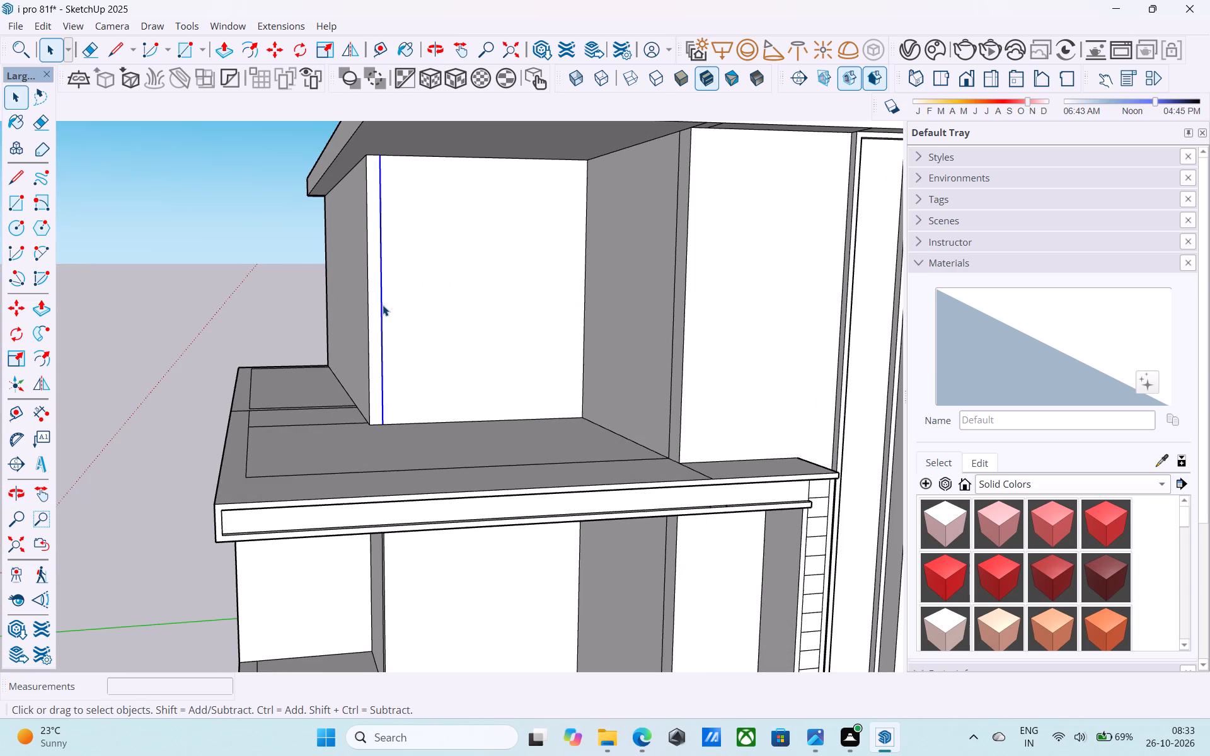
key(Delete)
Erase the inset outline and cross line on the top of the first-floor slab, leaving one clean floor face.
scroll(383, 302, down, 11)
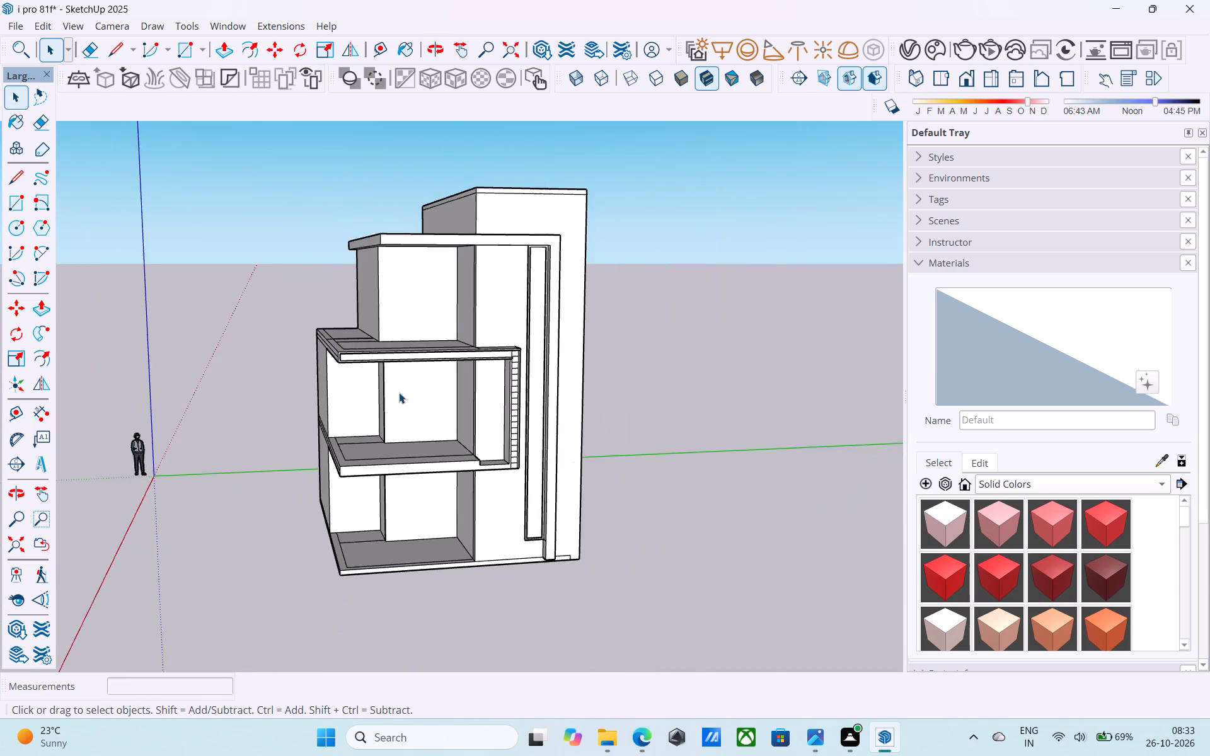
middle_drag(408, 421, 439, 449)
scroll(475, 471, up, 7)
scroll(487, 421, down, 6)
middle_drag(487, 428, 494, 452)
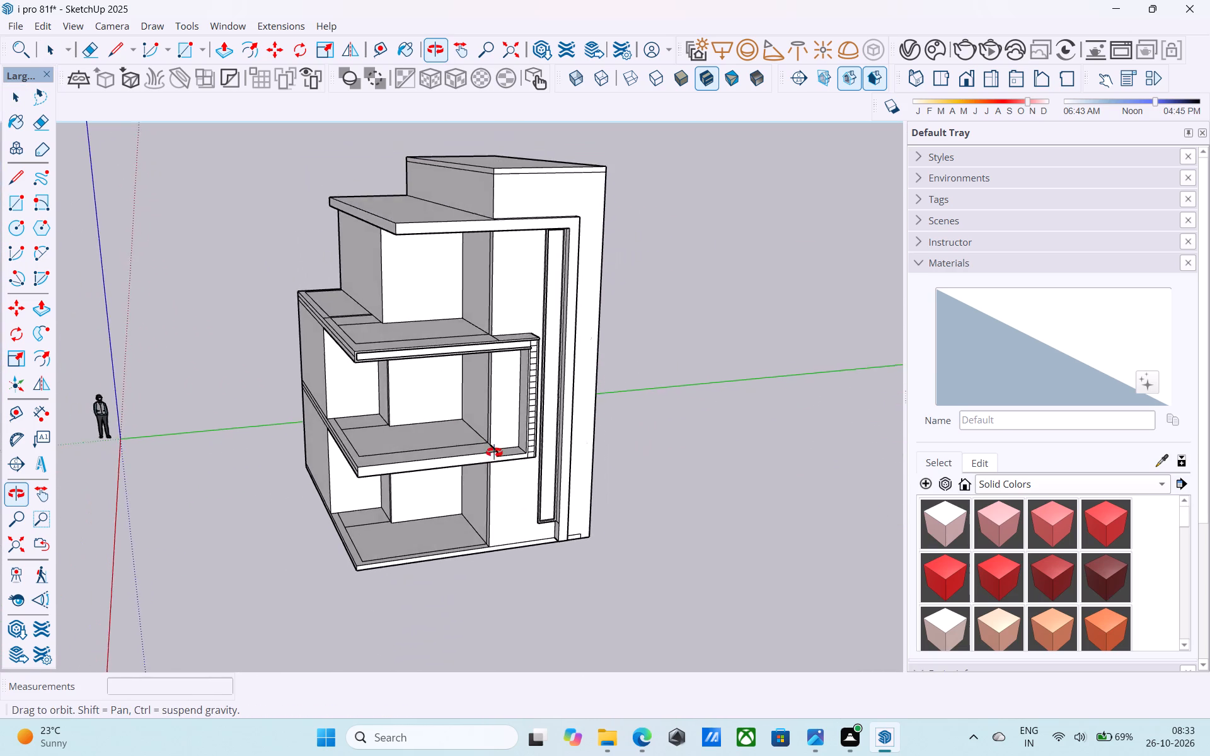
middle_drag(494, 452, 542, 426)
scroll(360, 429, up, 11)
key(e)
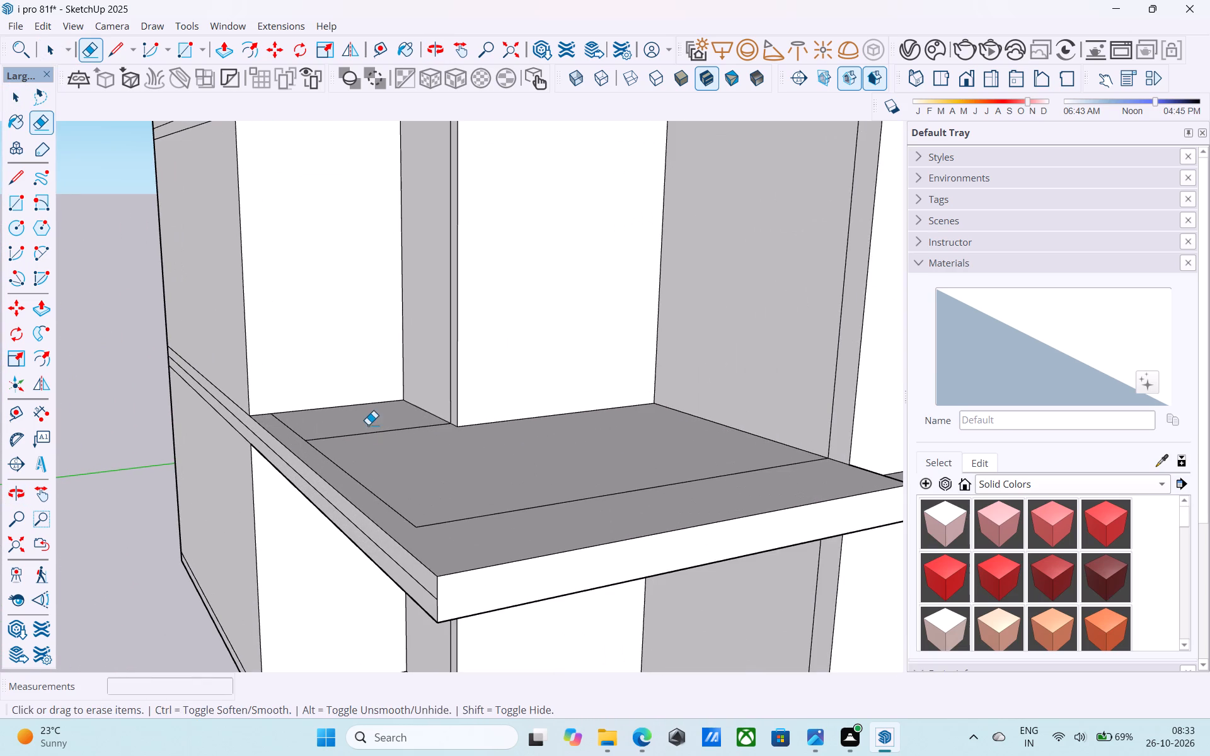
drag(369, 422, 372, 428)
drag(358, 448, 336, 433)
drag(326, 454, 315, 454)
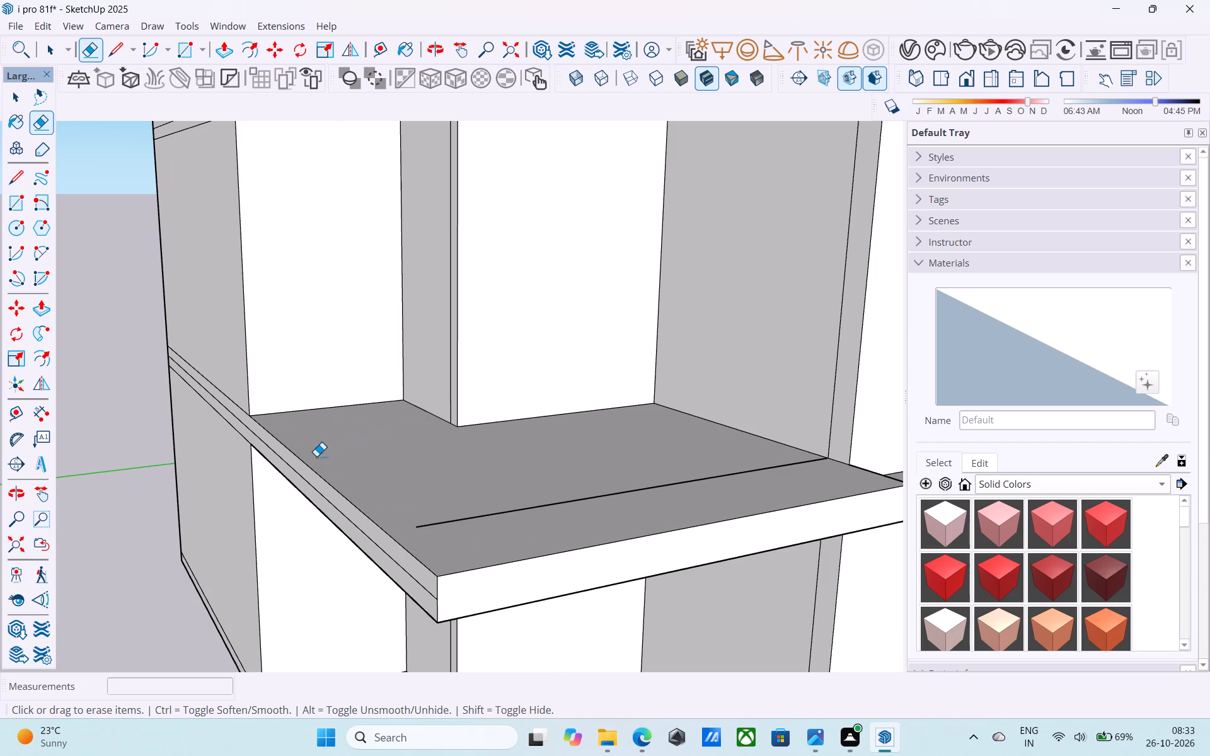
drag(485, 525, 462, 509)
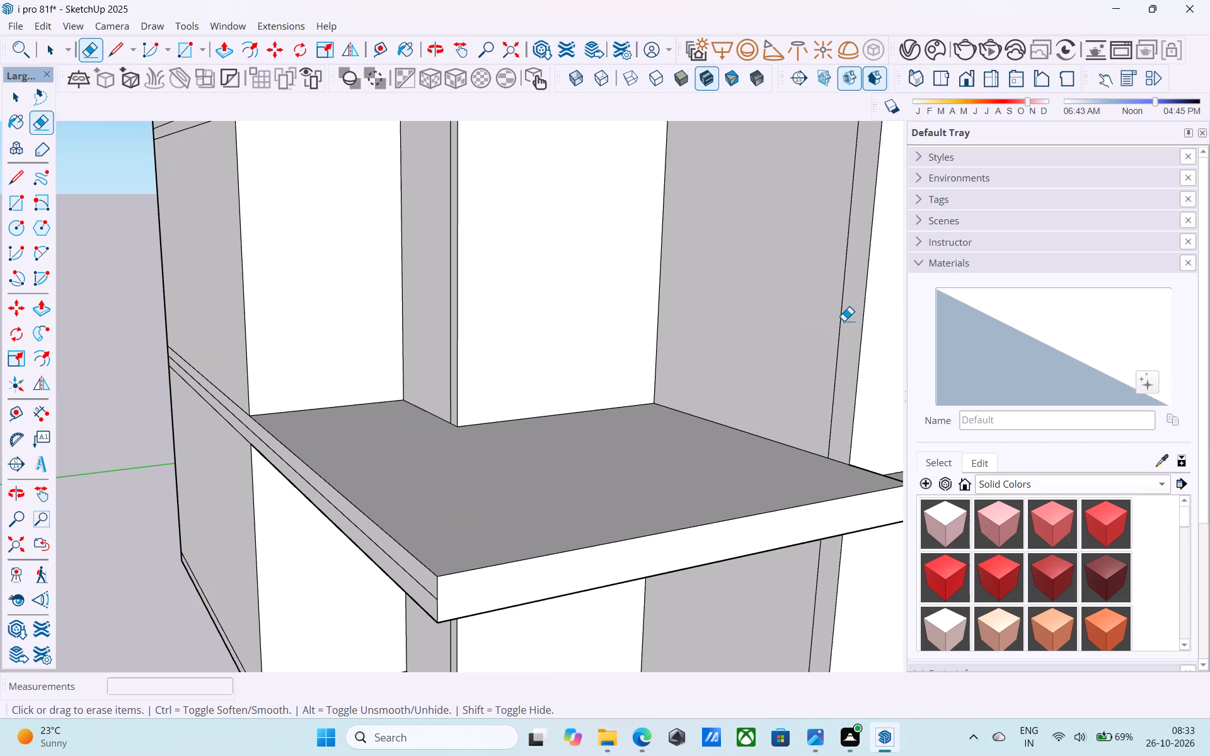
Erase the leftover vertical lines on the middle storey's side wall and at its recessed wall corner.
drag(845, 319, 829, 319)
click(447, 339)
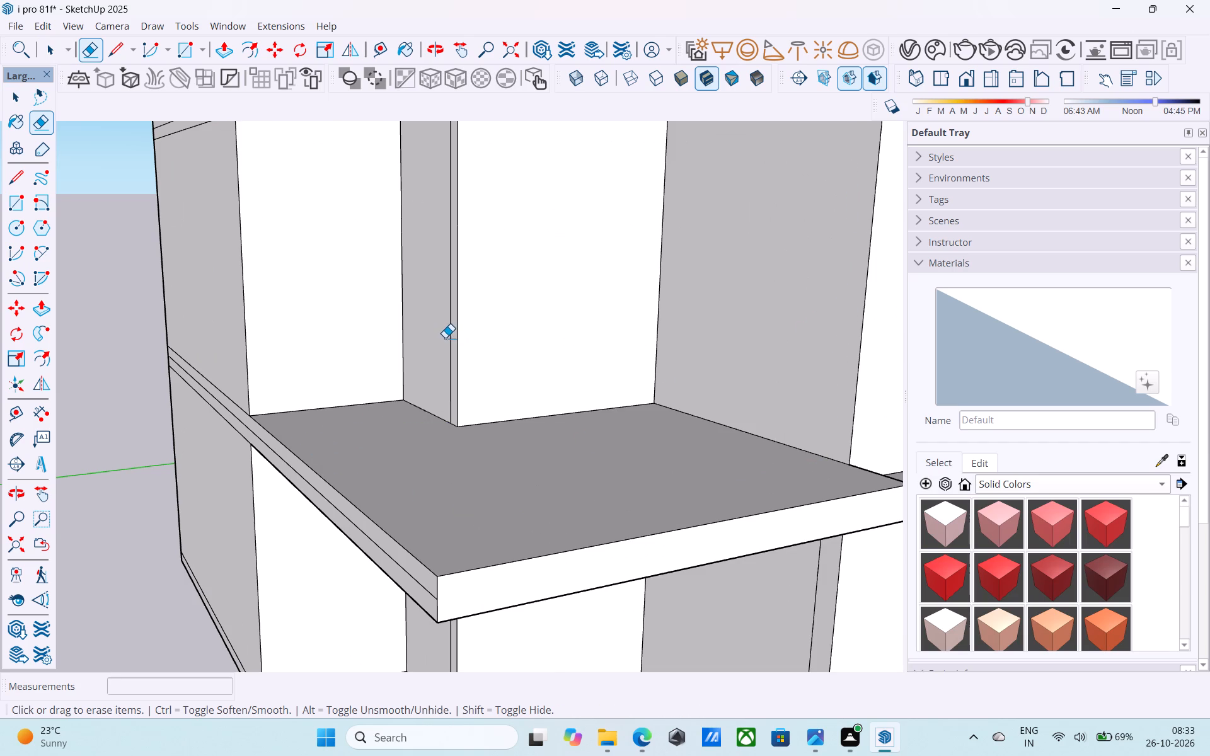
middle_drag(447, 338, 517, 340)
scroll(517, 340, up, 1)
click(534, 341)
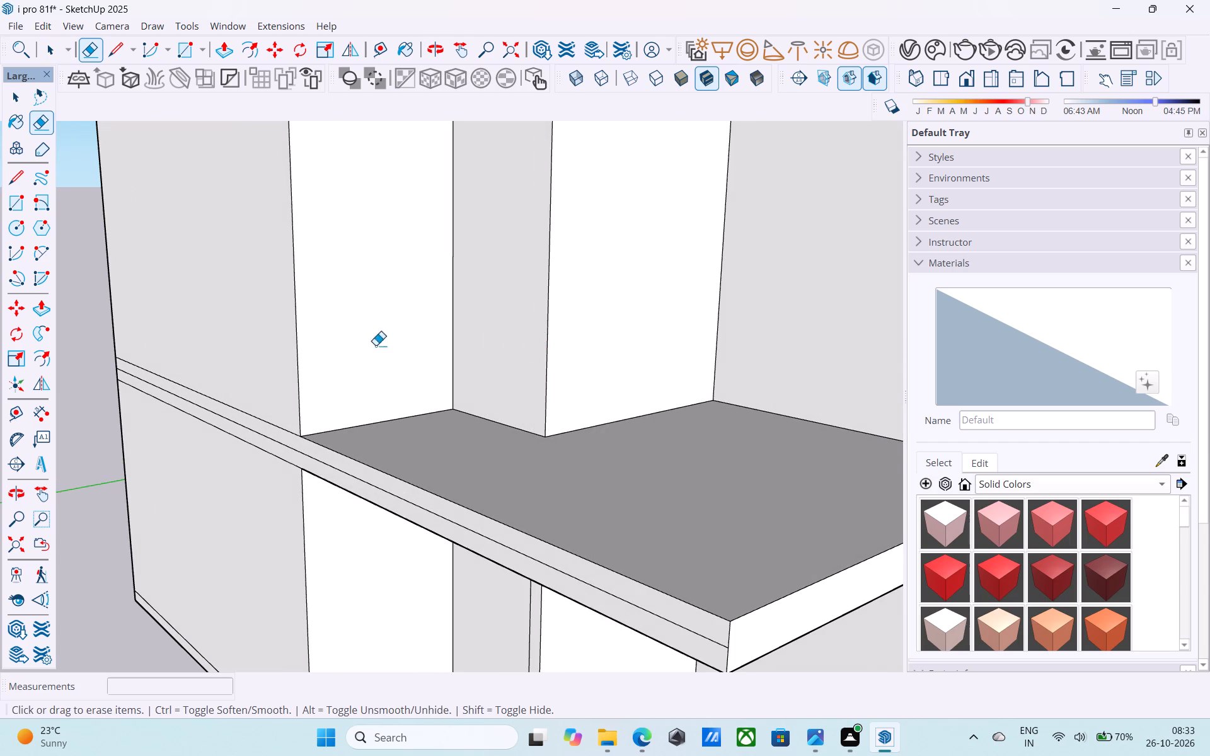
Erase the lengthwise seam lines on the side faces of the second-floor and first-floor slabs.
scroll(326, 355, down, 11)
scroll(417, 270, up, 11)
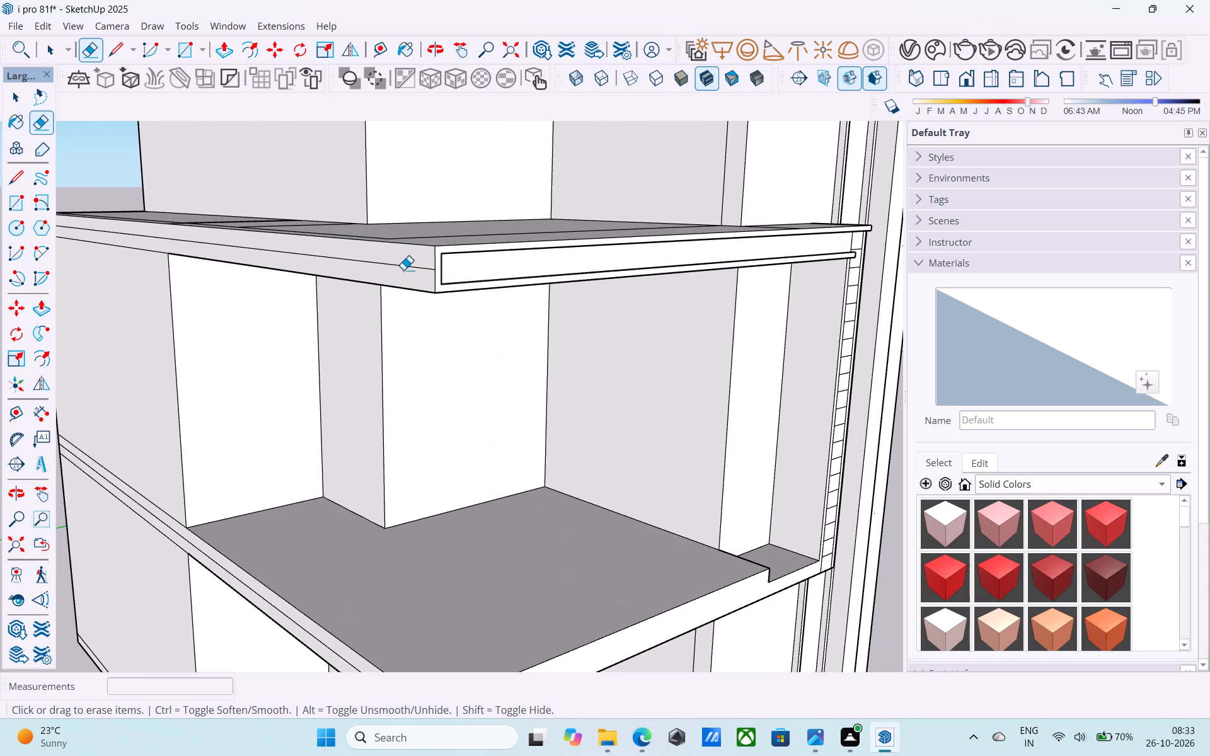
click(401, 265)
scroll(403, 263, down, 8)
scroll(374, 454, up, 4)
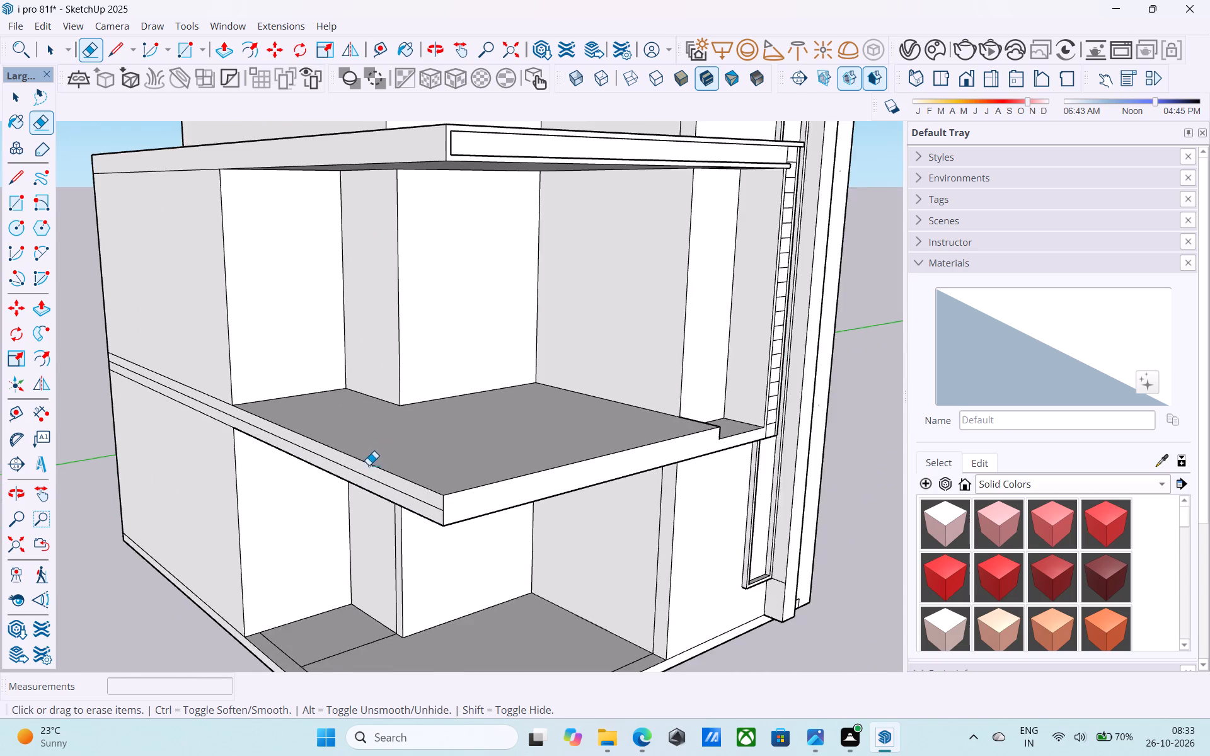
scroll(369, 465, up, 3)
drag(365, 475, 359, 481)
scroll(358, 481, down, 14)
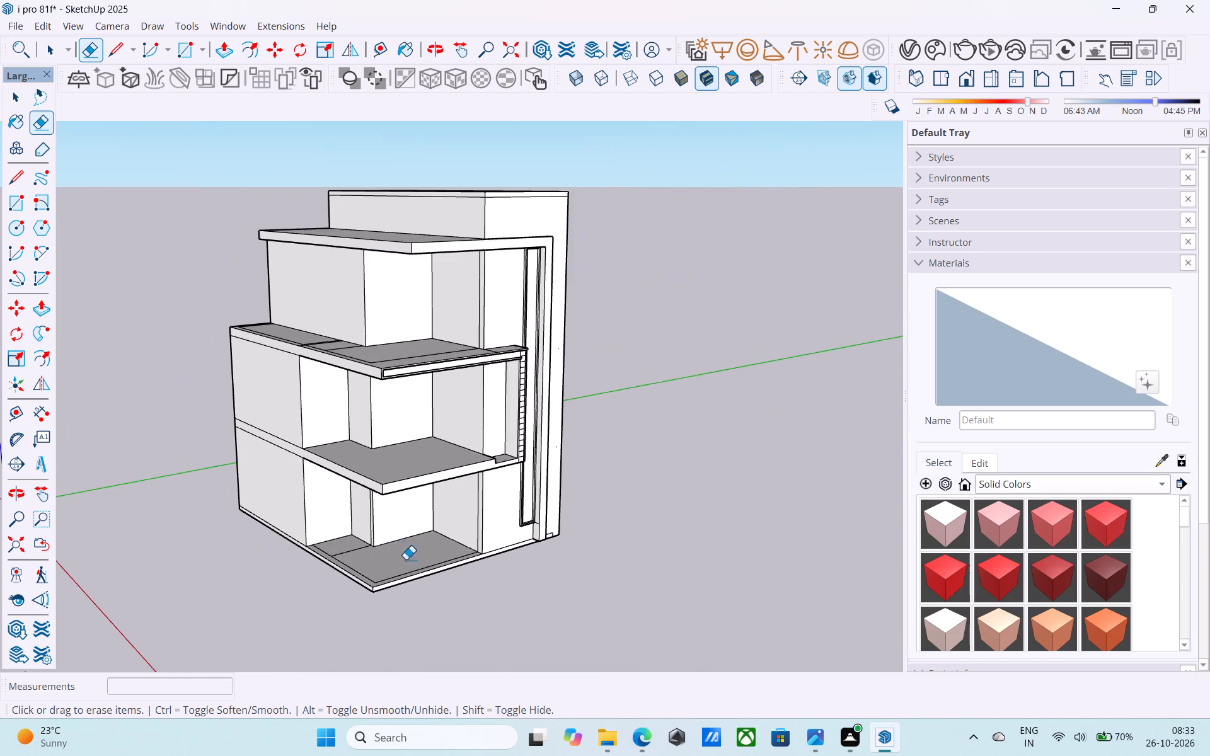
Erase the leftover vertical line on the top storey's inner side wall beside the tall front wall.
middle_drag(415, 575, 220, 577)
middle_drag(378, 375, 505, 274)
scroll(485, 203, up, 5)
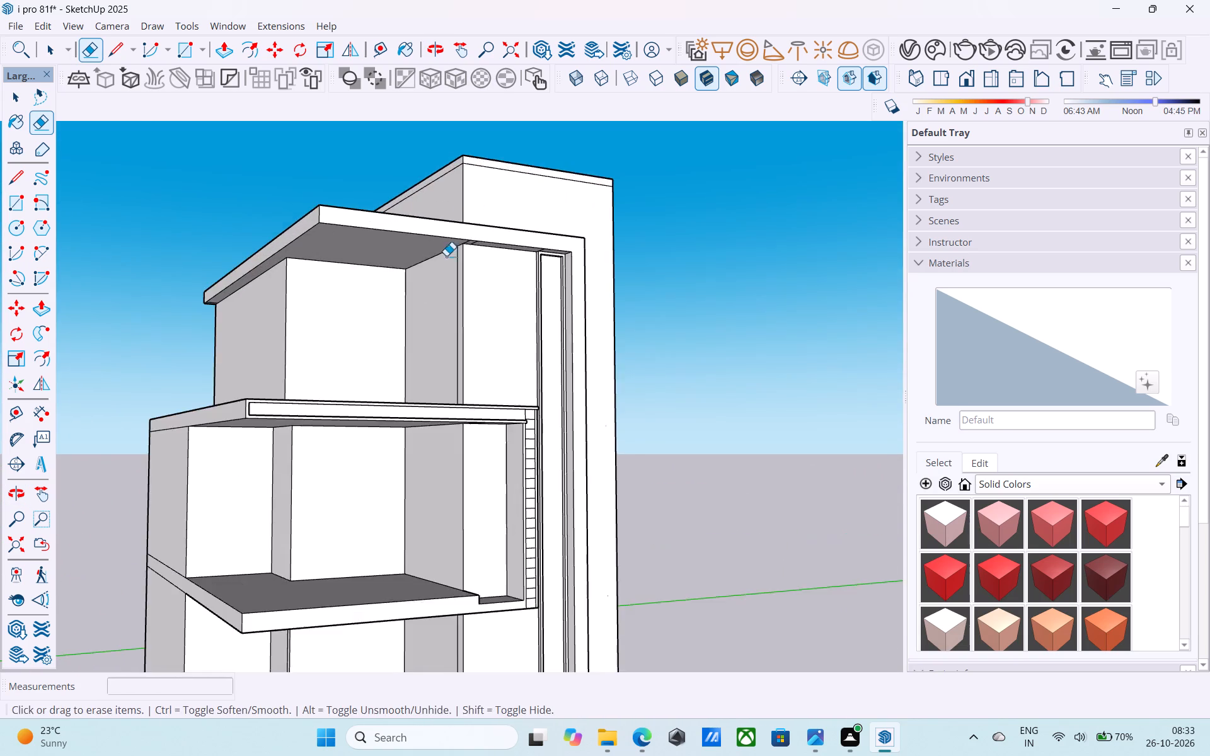
scroll(446, 268, up, 1)
middle_drag(446, 268, 504, 287)
scroll(509, 289, up, 7)
drag(469, 288, 460, 285)
scroll(457, 287, down, 3)
scroll(458, 287, up, 1)
scroll(458, 287, down, 7)
Erase the inset outline and cross lines on the top of the second-floor terrace slab.
middle_drag(461, 297, 475, 444)
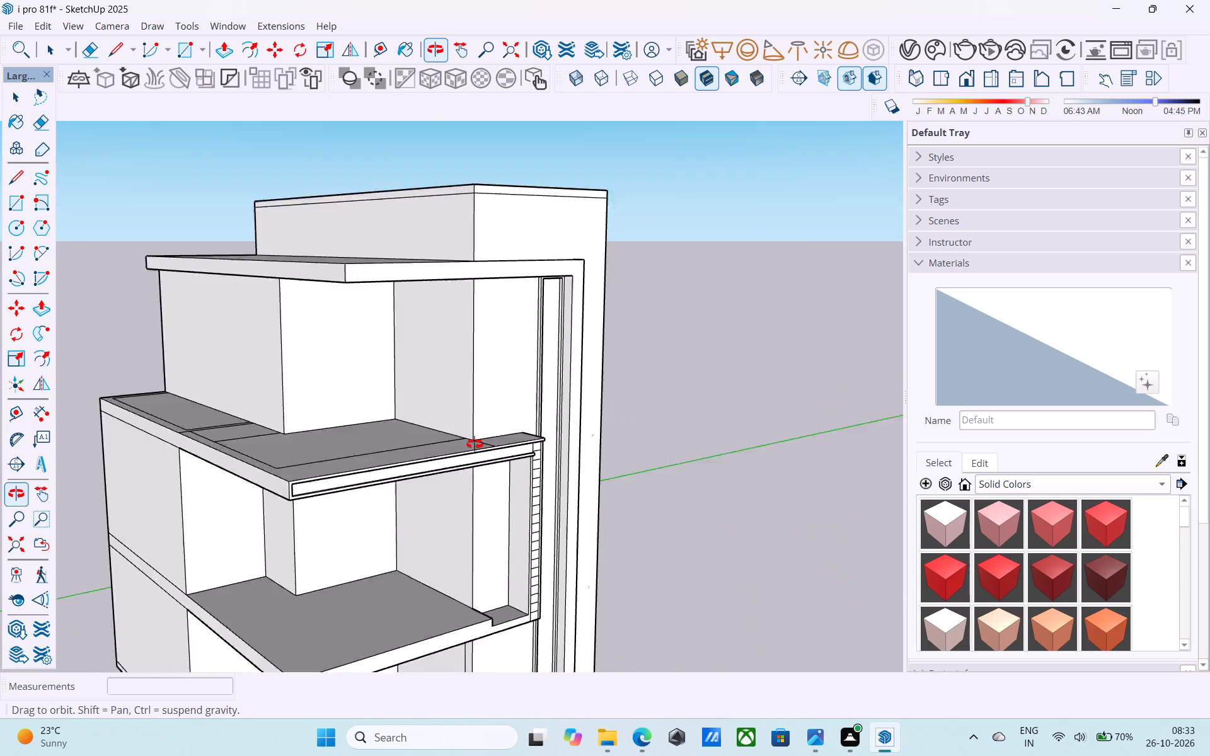
middle_drag(475, 444, 488, 511)
scroll(287, 493, up, 6)
drag(187, 420, 198, 442)
drag(205, 460, 238, 525)
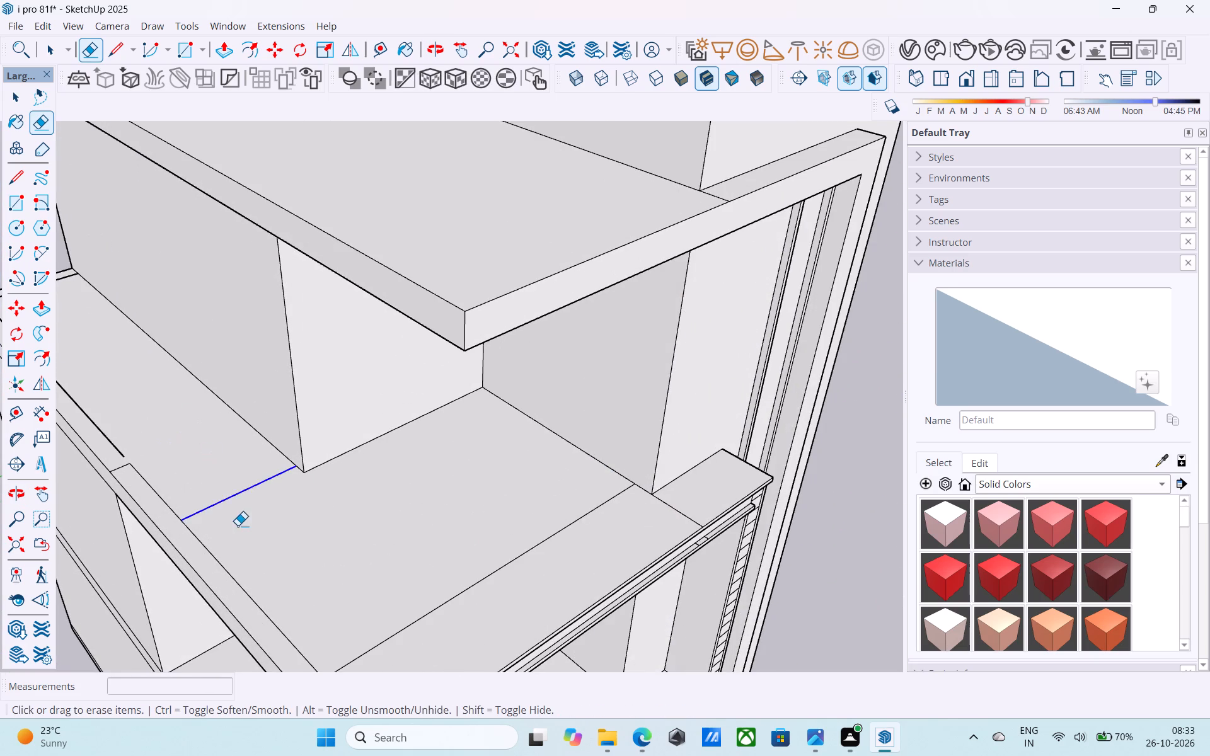
click(391, 633)
click(389, 639)
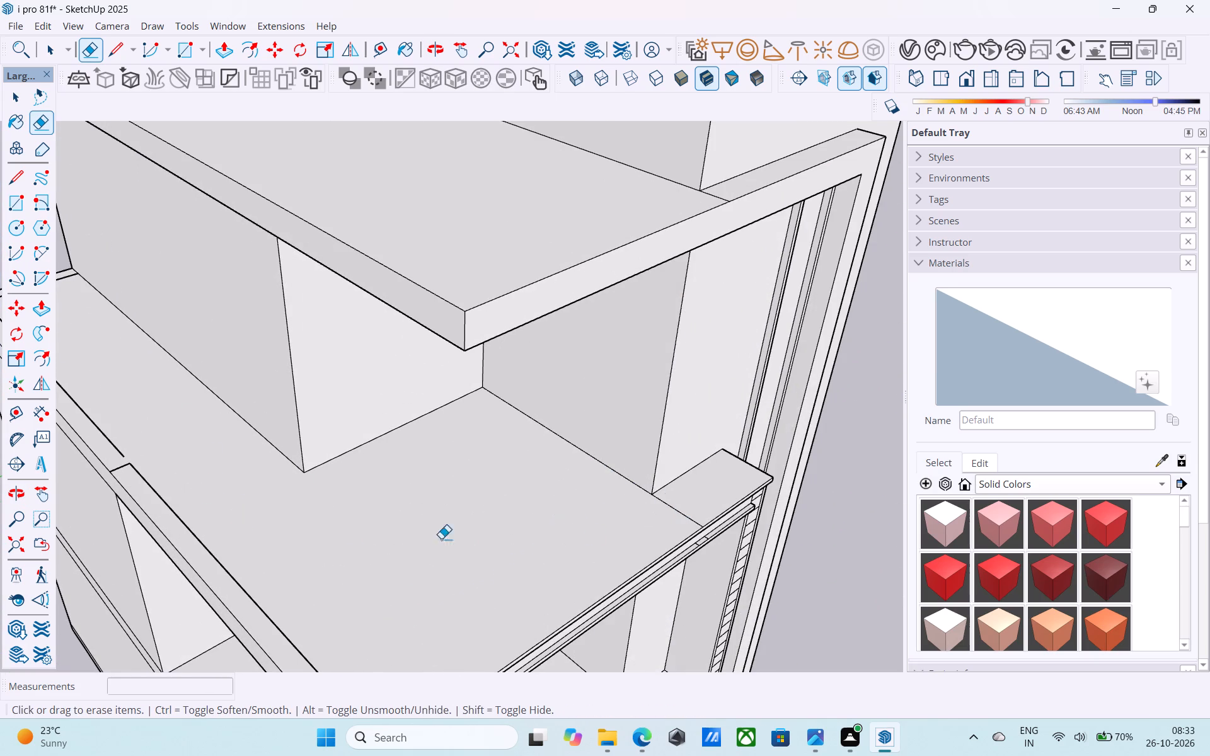
drag(132, 469, 127, 462)
drag(118, 458, 120, 447)
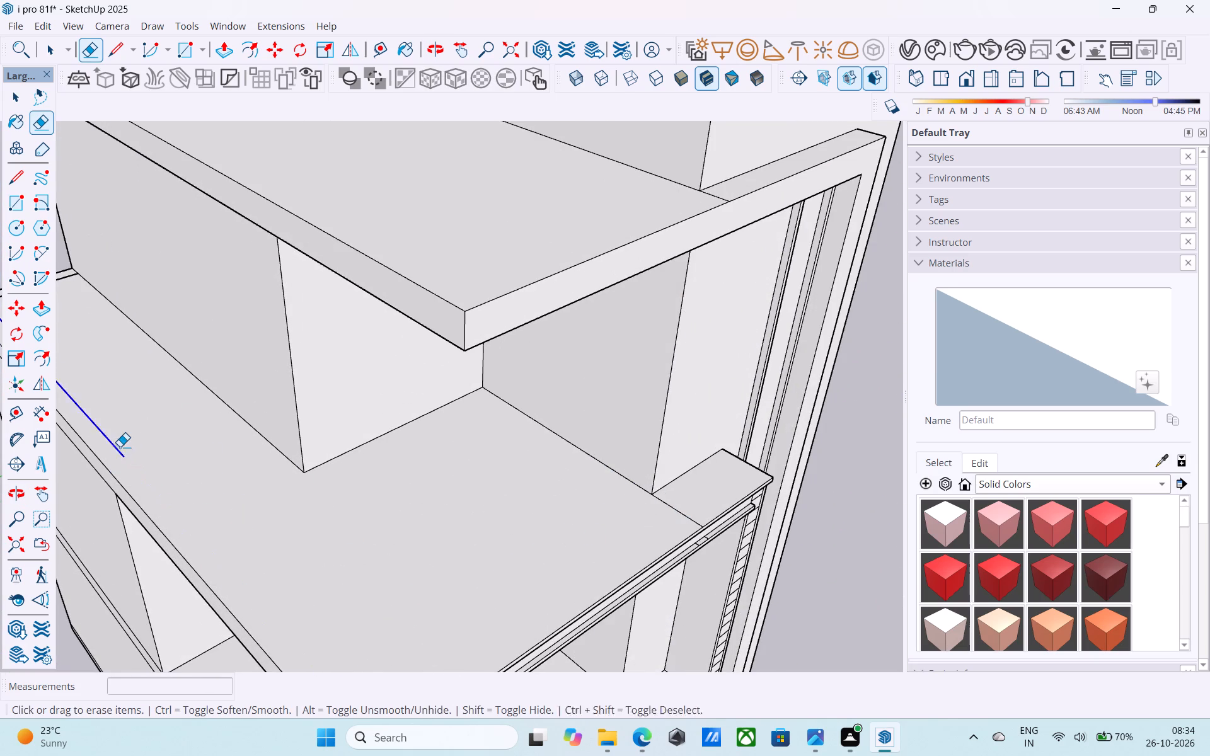
drag(120, 447, 118, 449)
Erase the remaining short lines on the second-floor terrace slab, beside the front frame and at its rear end.
scroll(139, 432, down, 11)
scroll(412, 486, up, 9)
drag(269, 440, 274, 435)
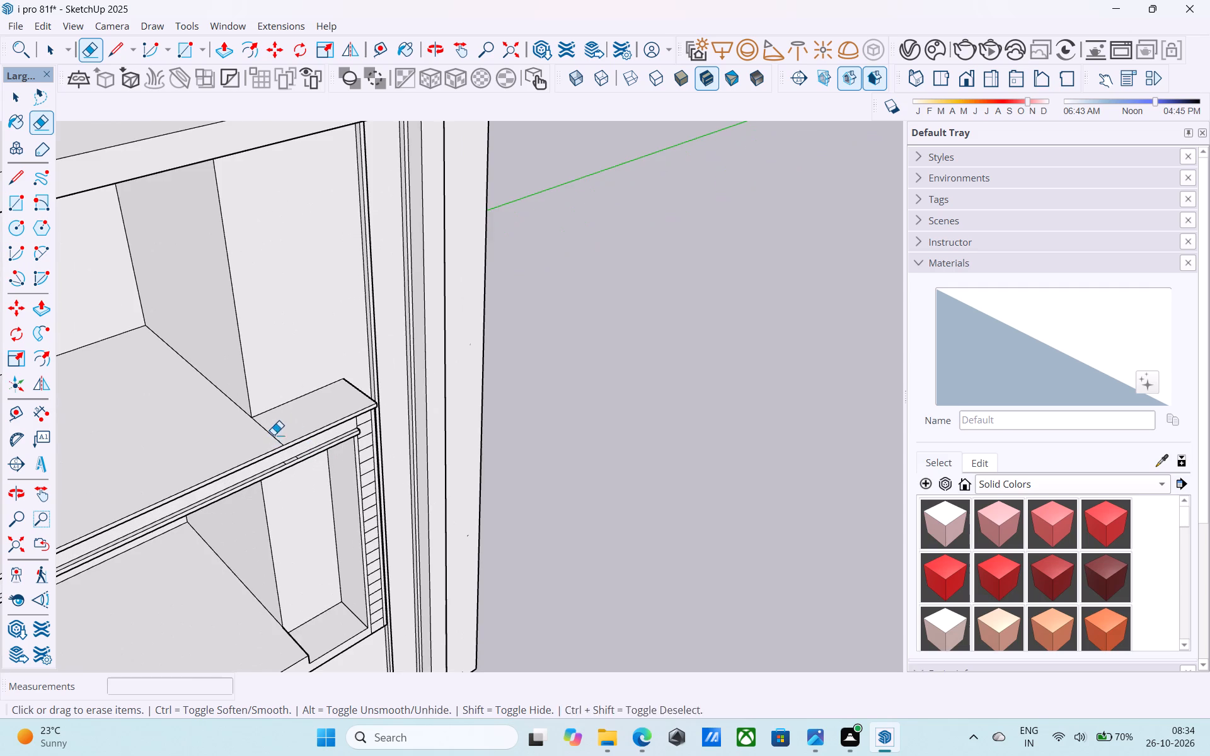
drag(274, 435, 276, 433)
scroll(616, 358, down, 10)
scroll(236, 312, up, 13)
click(226, 304)
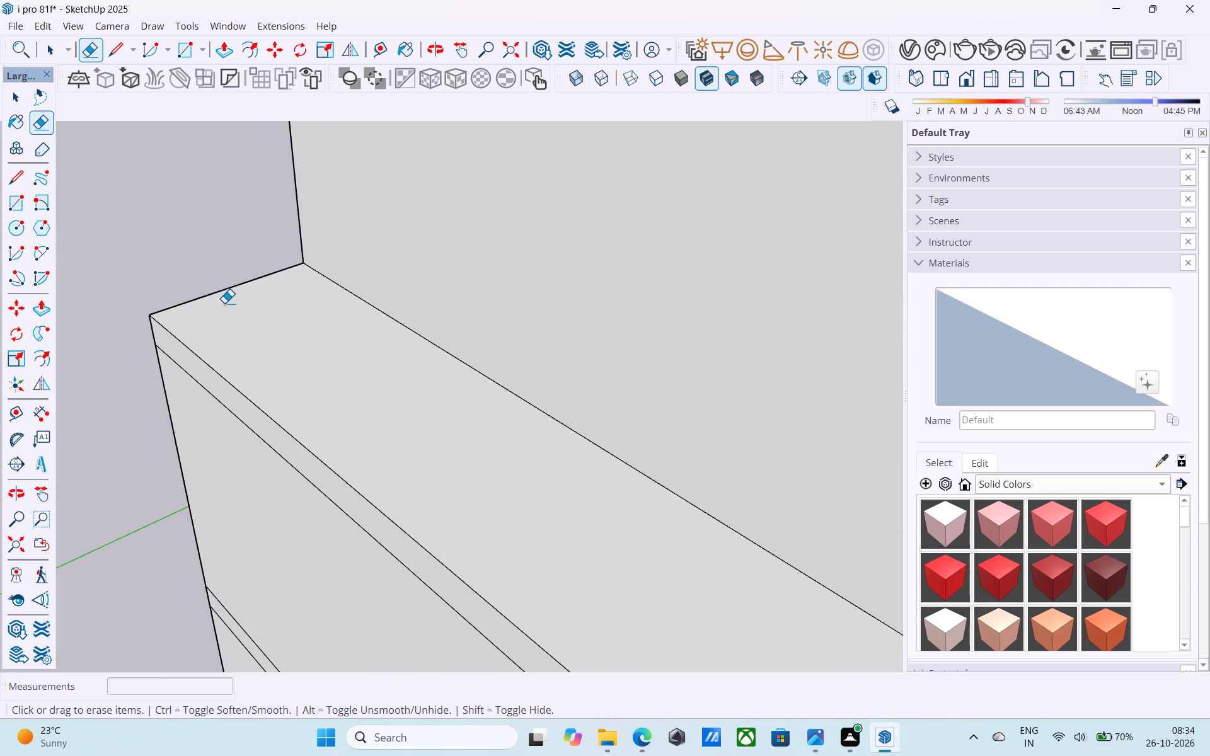
Examine the cleaned-up slabs and walls from above and from the front for stray lines.
key(space)
scroll(258, 326, down, 14)
middle_drag(296, 379, 282, 371)
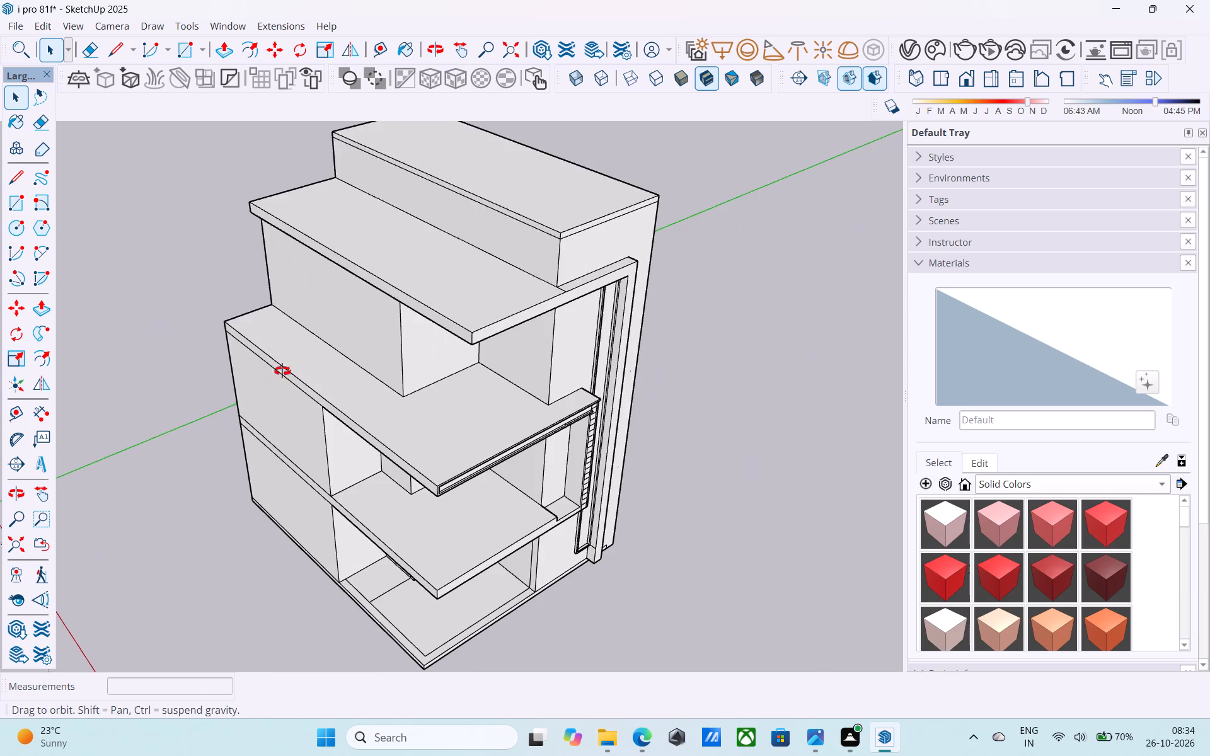
middle_drag(282, 371, 204, 291)
middle_drag(395, 369, 303, 236)
scroll(389, 370, up, 5)
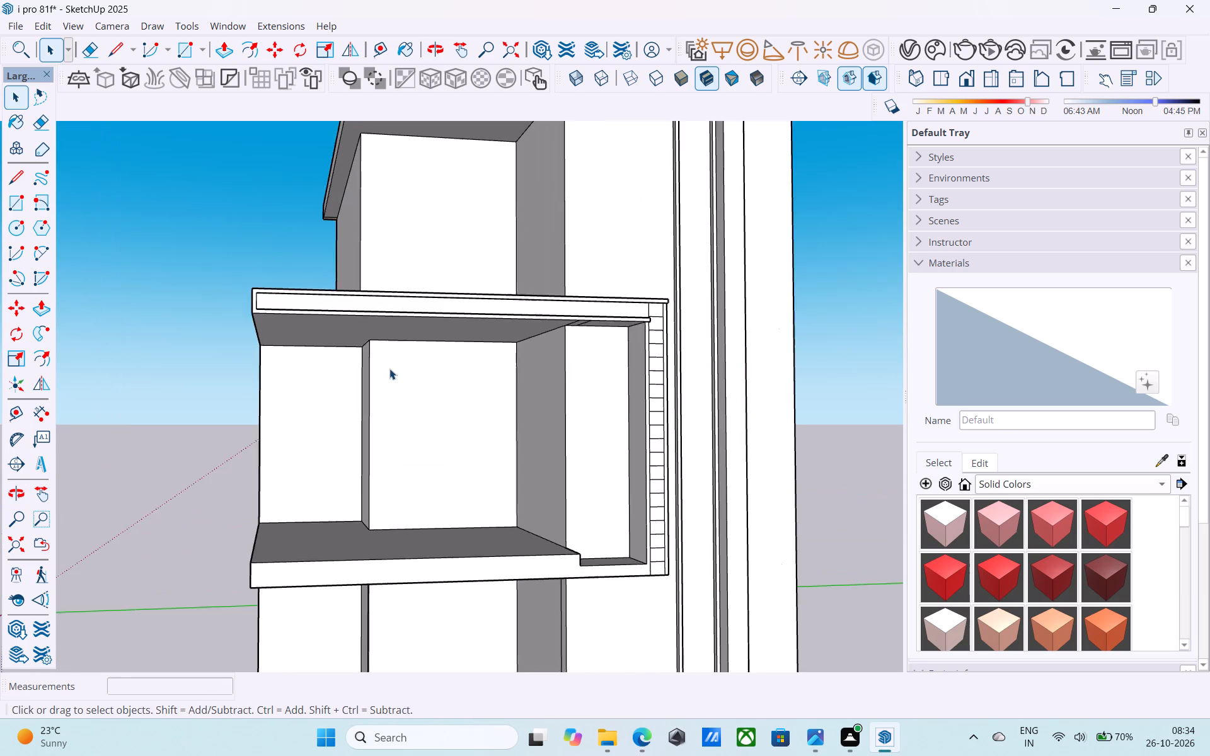
scroll(389, 369, down, 6)
middle_drag(377, 428, 447, 319)
scroll(461, 466, down, 2)
middle_drag(456, 470, 413, 607)
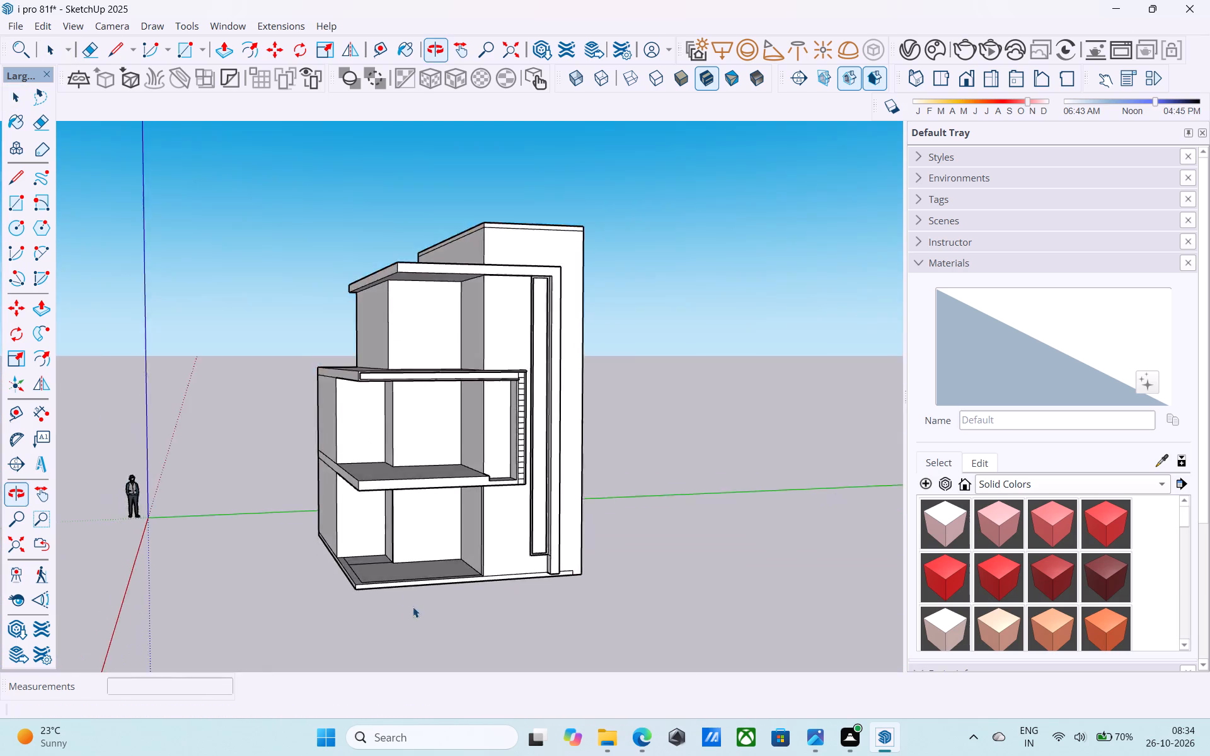
Push/Pull the raised top slab's side face above the lower roof and its front face outward by 1' each.
scroll(397, 577, down, 6)
middle_drag(413, 438, 403, 542)
scroll(440, 408, up, 17)
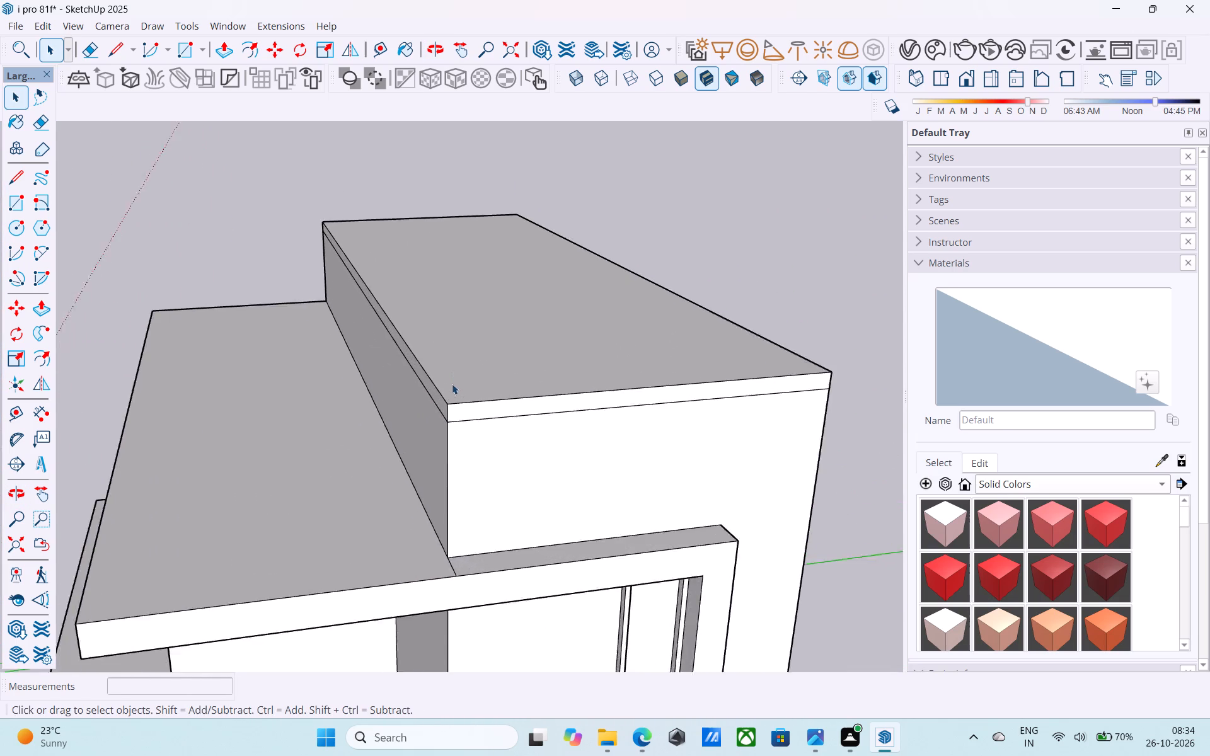
scroll(452, 384, up, 9)
middle_drag(432, 401, 503, 371)
click(496, 372)
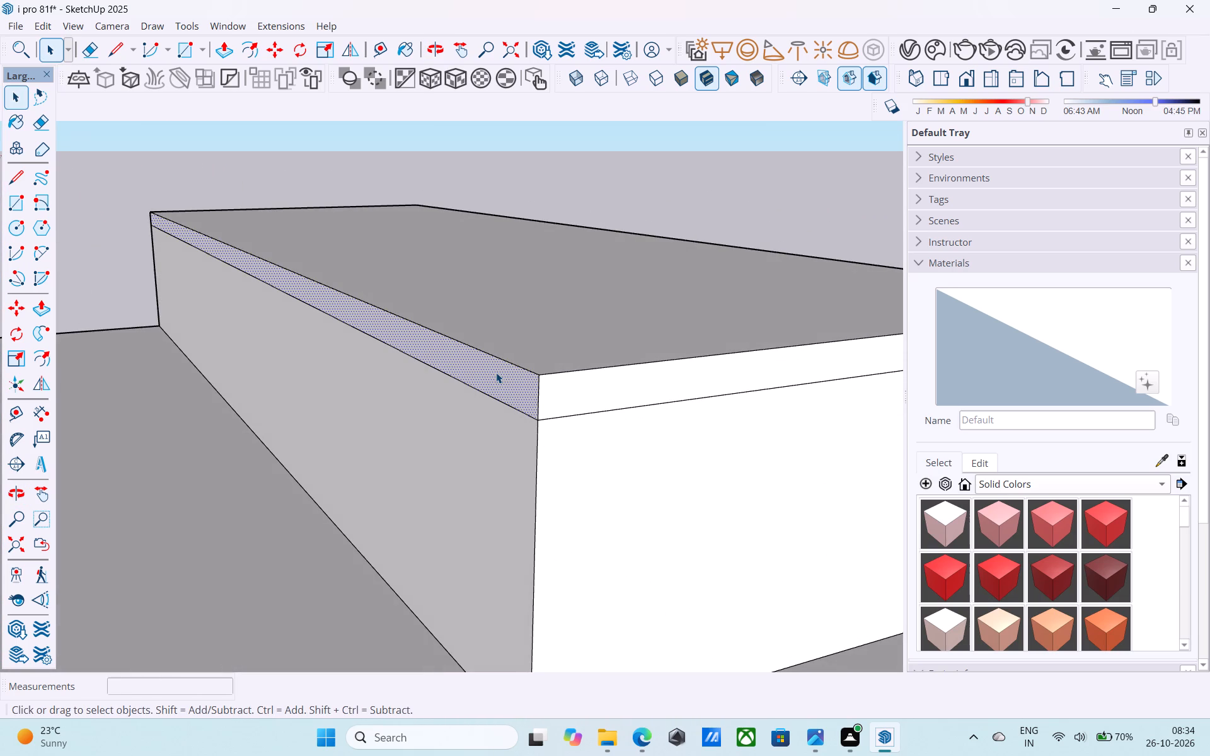
key(p)
click(496, 372)
key(1)
key(apostrophe)
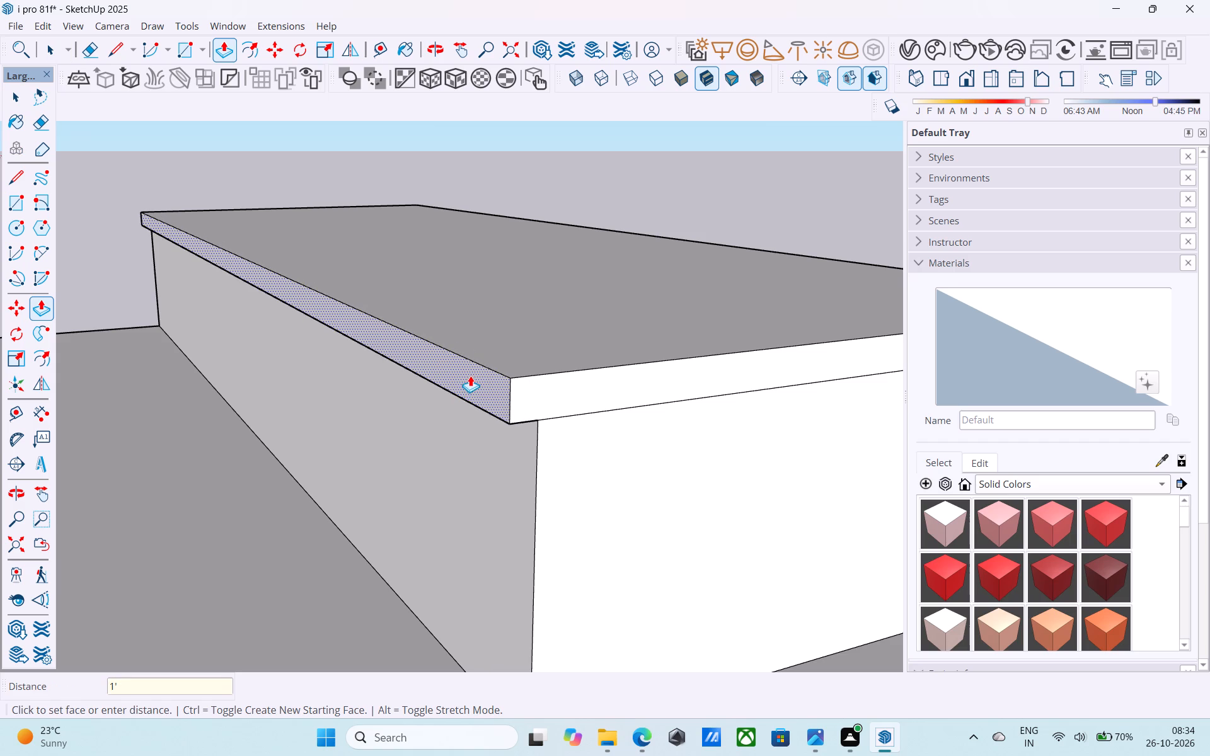
key(Return)
key(space)
click(483, 391)
key(p)
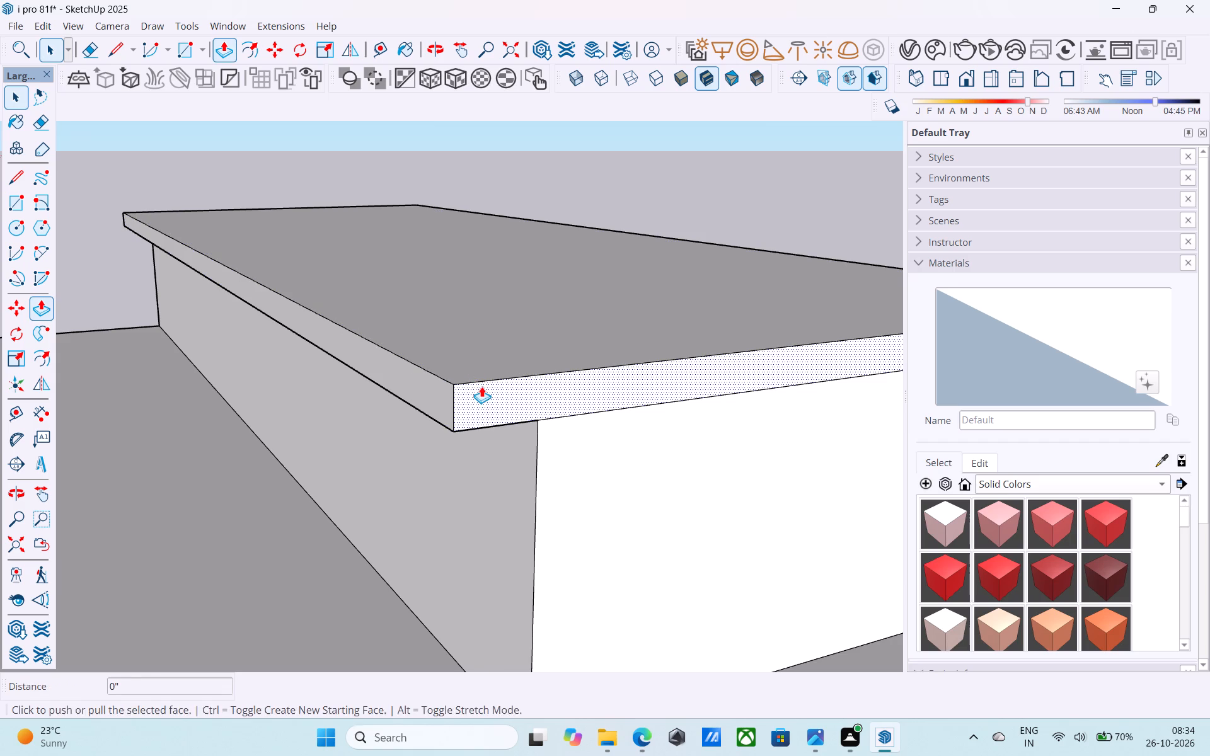
double_click(481, 386)
Extend the raised top slab's outer side face and rear face by the same 1' overhang.
scroll(476, 384, down, 12)
middle_drag(505, 377, 273, 398)
scroll(313, 394, up, 1)
middle_drag(482, 353, 226, 399)
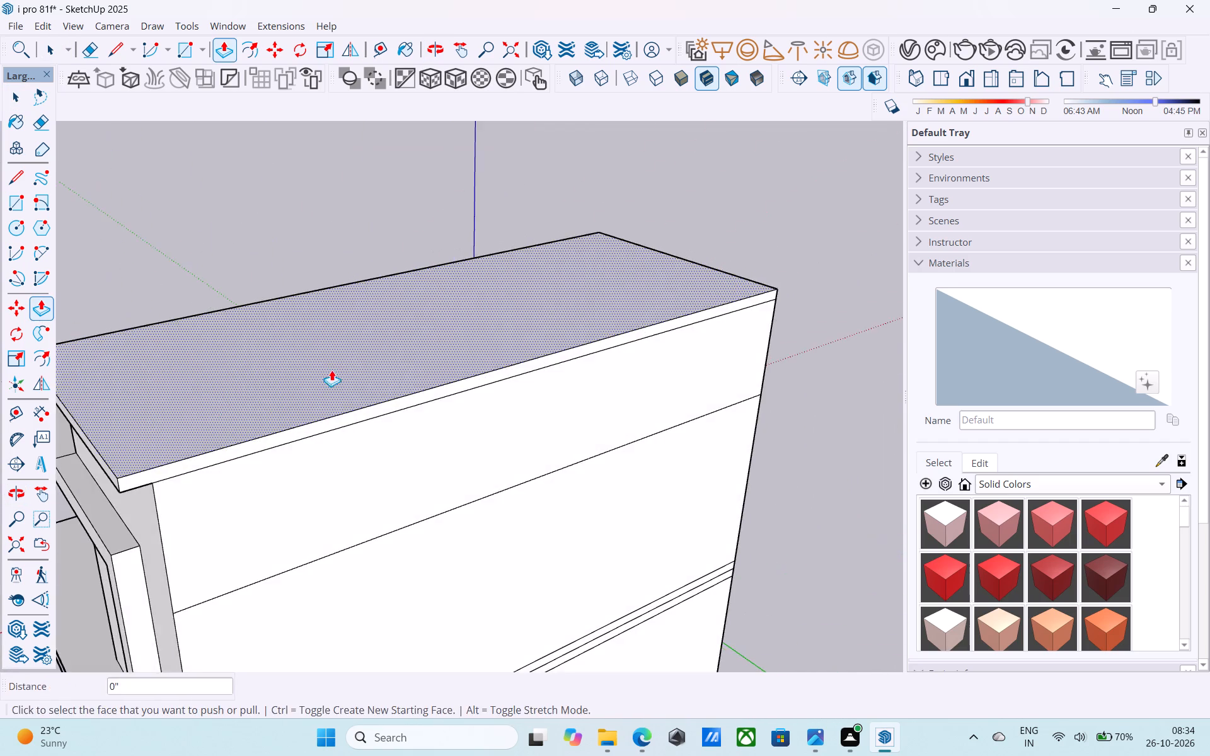
middle_drag(328, 380, 383, 341)
scroll(331, 388, up, 5)
double_click(330, 389)
scroll(330, 388, down, 11)
middle_drag(493, 353, 291, 391)
middle_drag(631, 372, 296, 362)
scroll(390, 362, up, 12)
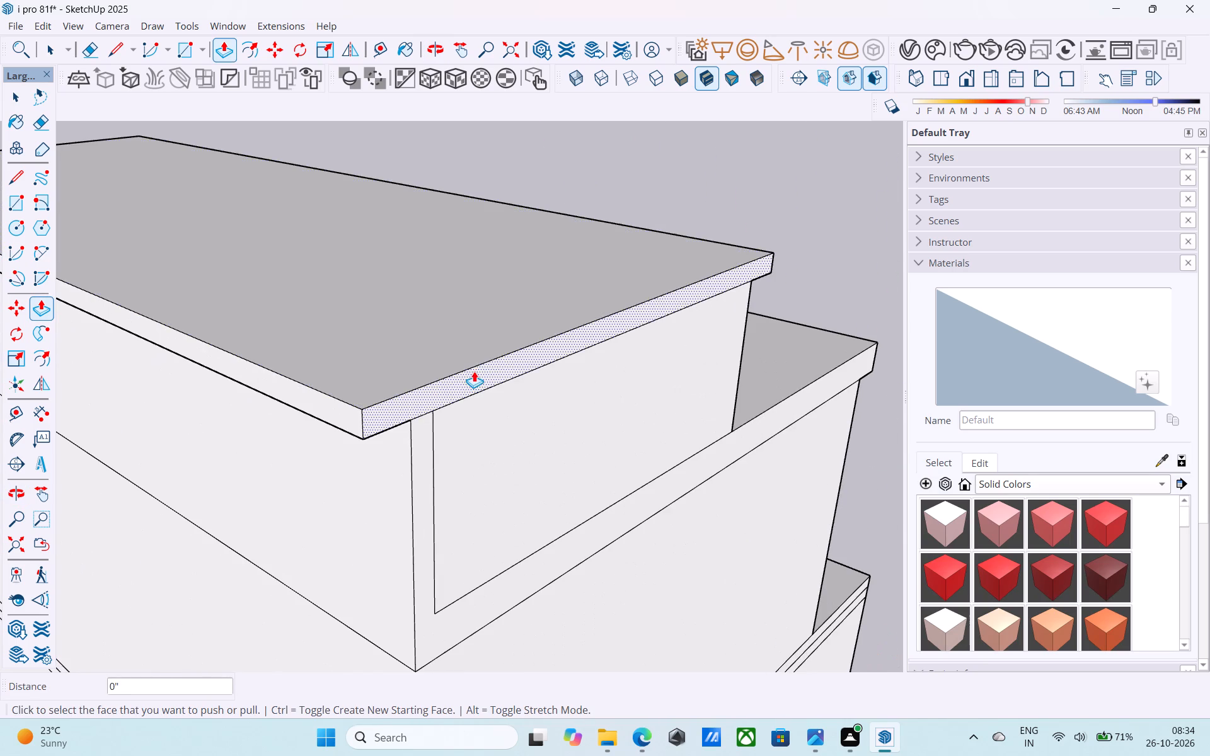
double_click(475, 371)
Pull the raised top slab's front face outward again by the same distance.
scroll(475, 371, down, 17)
middle_drag(449, 369, 643, 350)
middle_drag(488, 366, 761, 351)
middle_drag(425, 365, 490, 355)
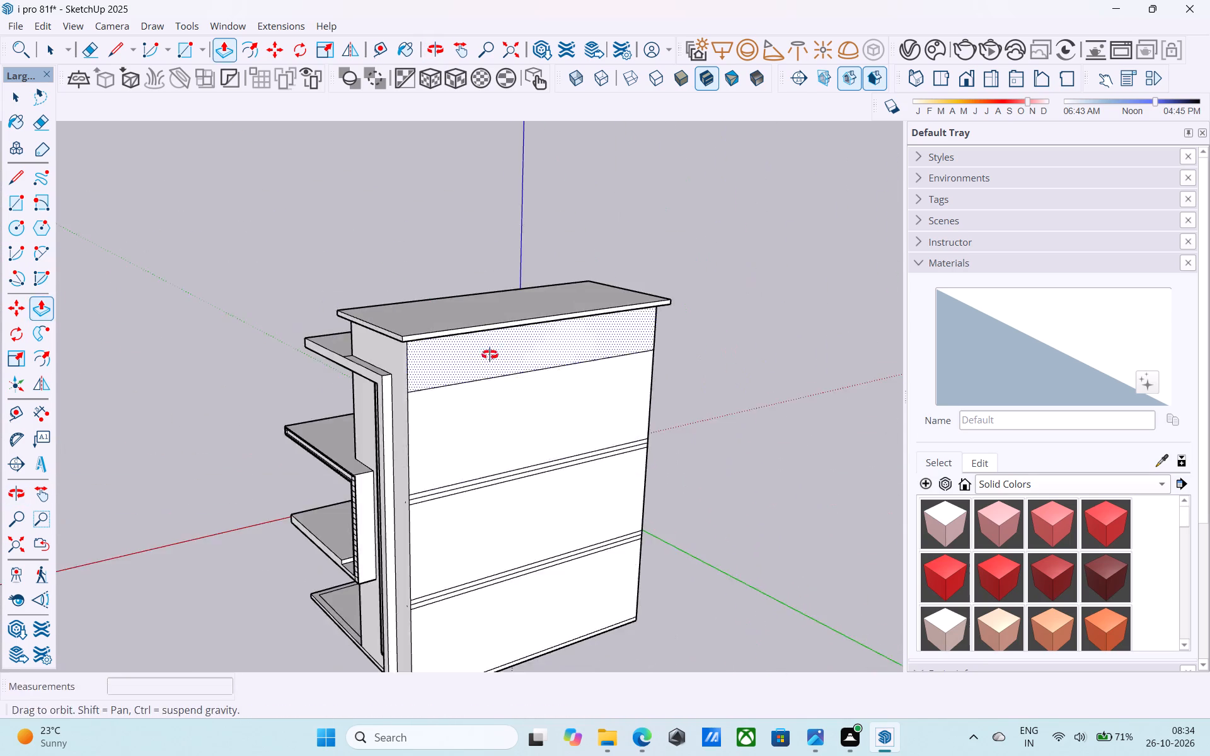
middle_drag(490, 355, 688, 324)
middle_drag(550, 321, 775, 311)
scroll(550, 320, up, 6)
middle_drag(544, 316, 457, 249)
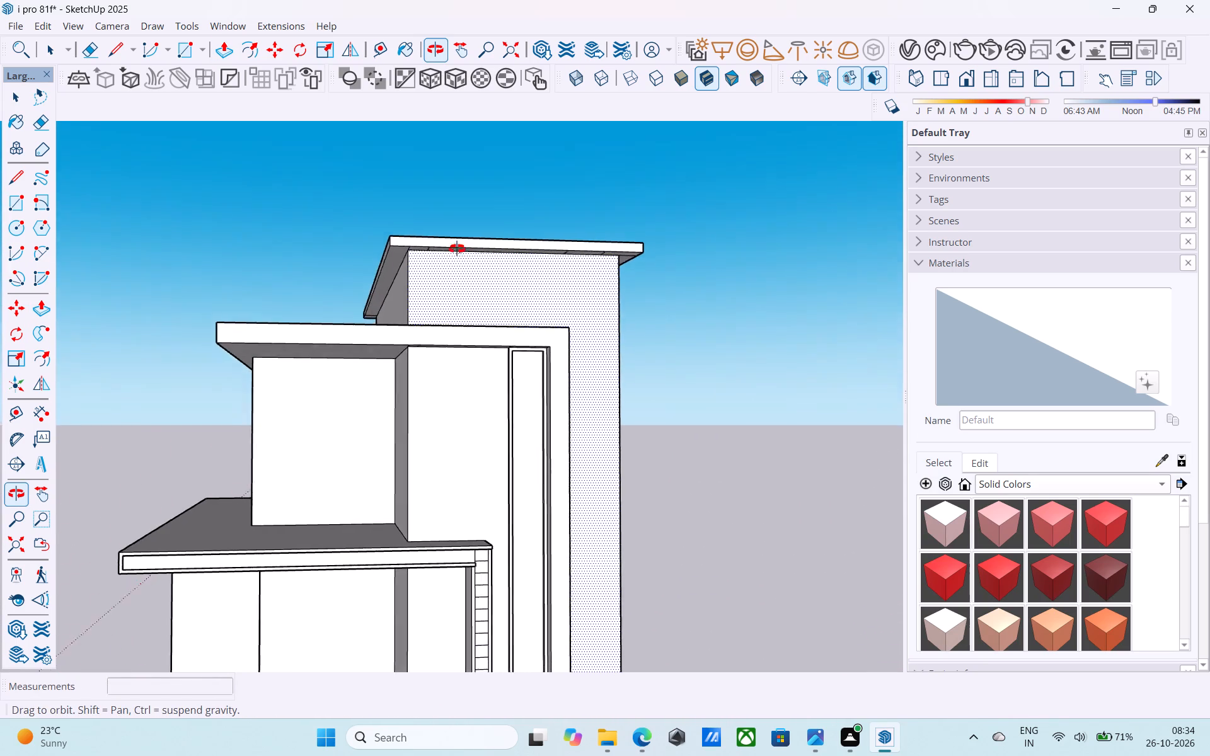
middle_drag(457, 249, 445, 213)
scroll(444, 214, up, 6)
double_click(444, 215)
Push/Pull the raised top slab's side face above the lower roof outward by 1'.
scroll(424, 217, up, 1)
middle_drag(423, 219, 529, 292)
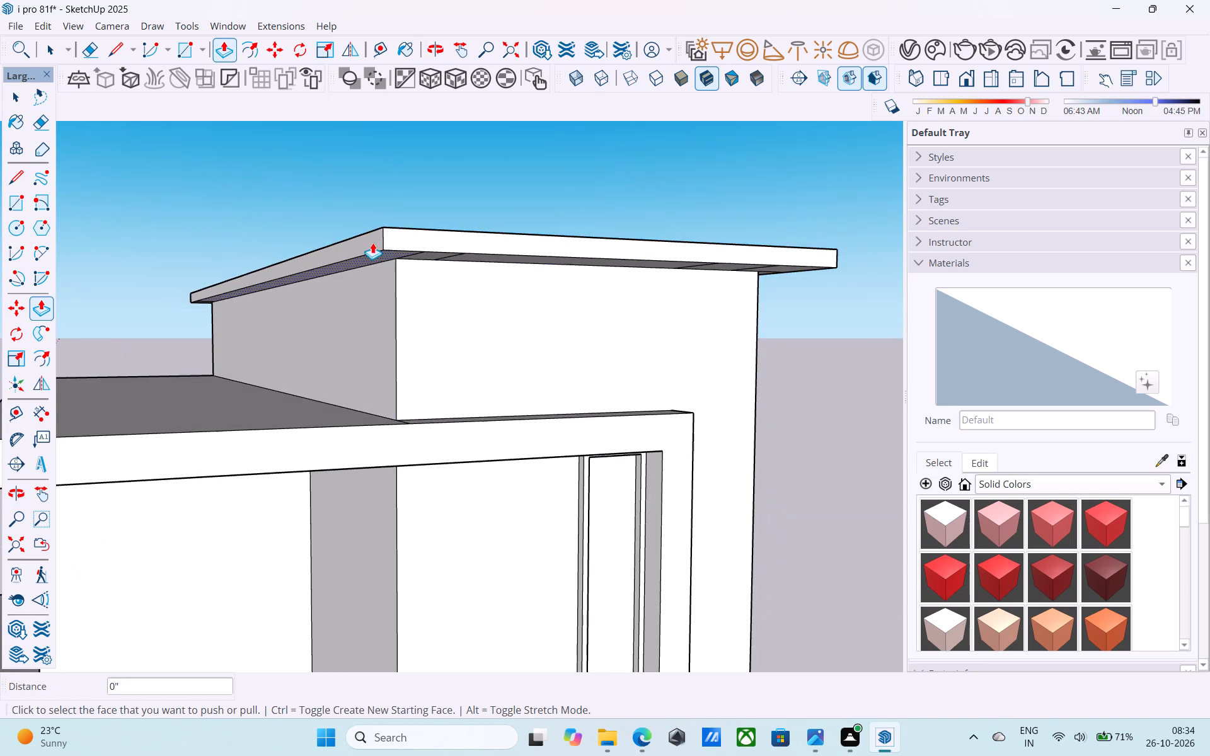
click(372, 241)
click(372, 240)
click(372, 240)
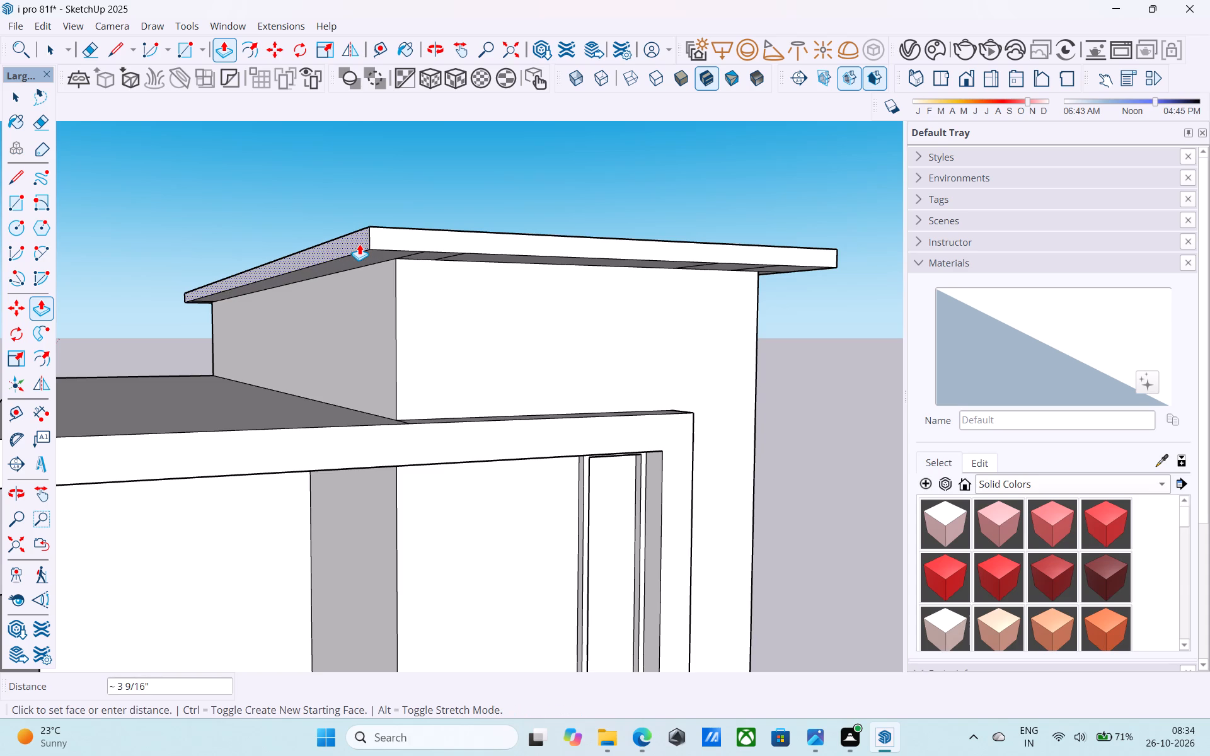
text(1')
key(Return)
Pull the raised top slab's front face outward by the same 1' distance.
scroll(631, 239, down, 4)
middle_drag(630, 238, 322, 274)
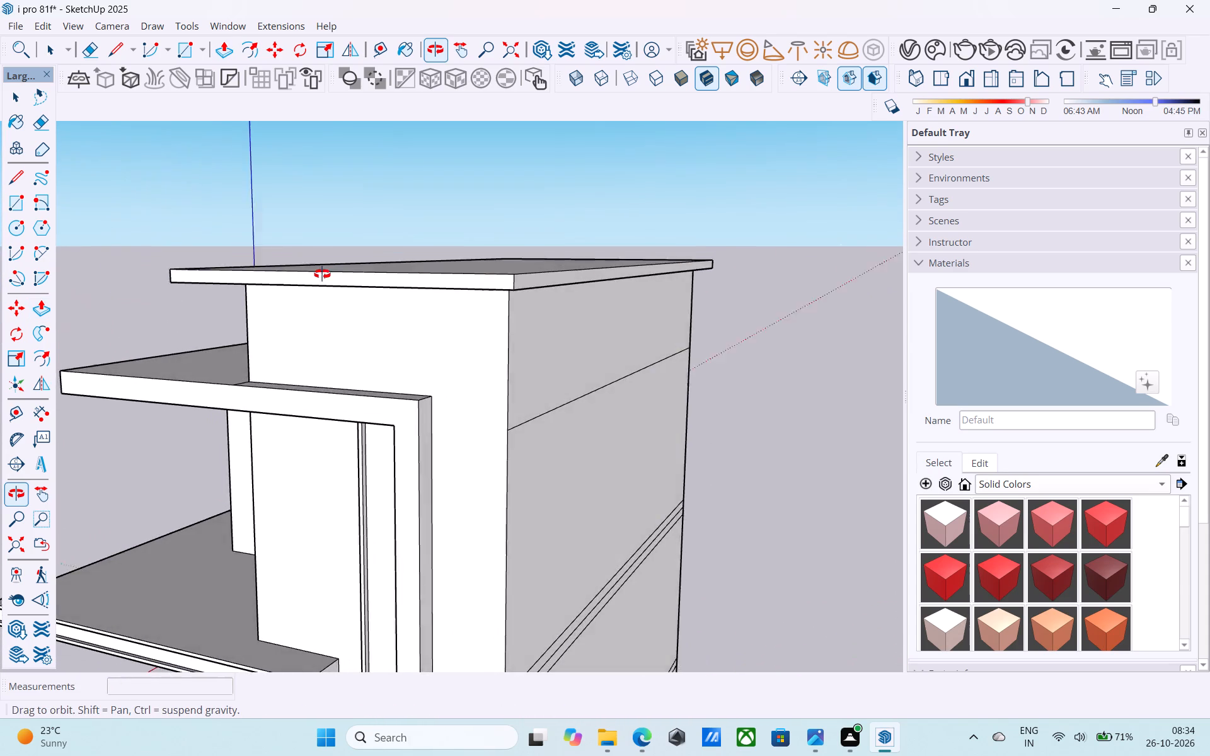
middle_drag(322, 274, 321, 274)
middle_drag(475, 307, 452, 297)
scroll(489, 276, up, 5)
double_click(487, 260)
scroll(487, 260, down, 6)
middle_drag(488, 261, 599, 219)
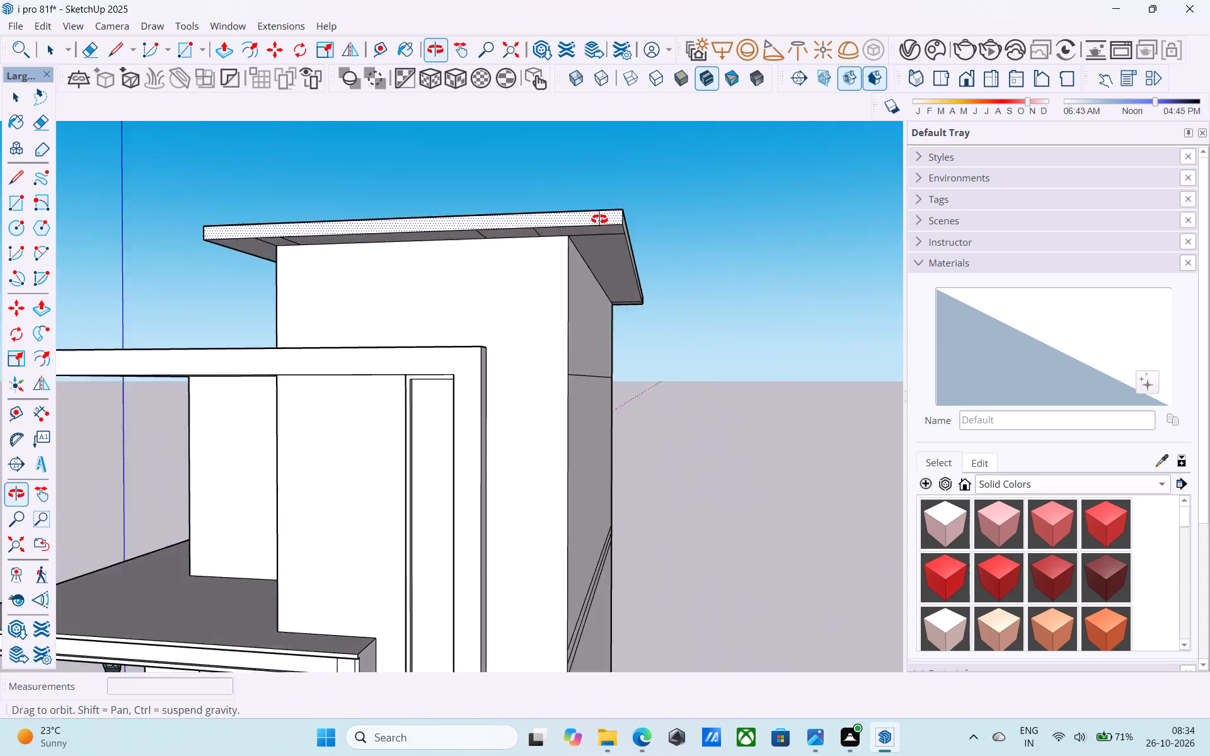
middle_drag(599, 219, 626, 178)
scroll(433, 185, up, 4)
double_click(414, 190)
Erase the stray dividing lines from the raised top slab's underside along the front overhang and its outer front corner.
scroll(342, 222, up, 1)
key(e)
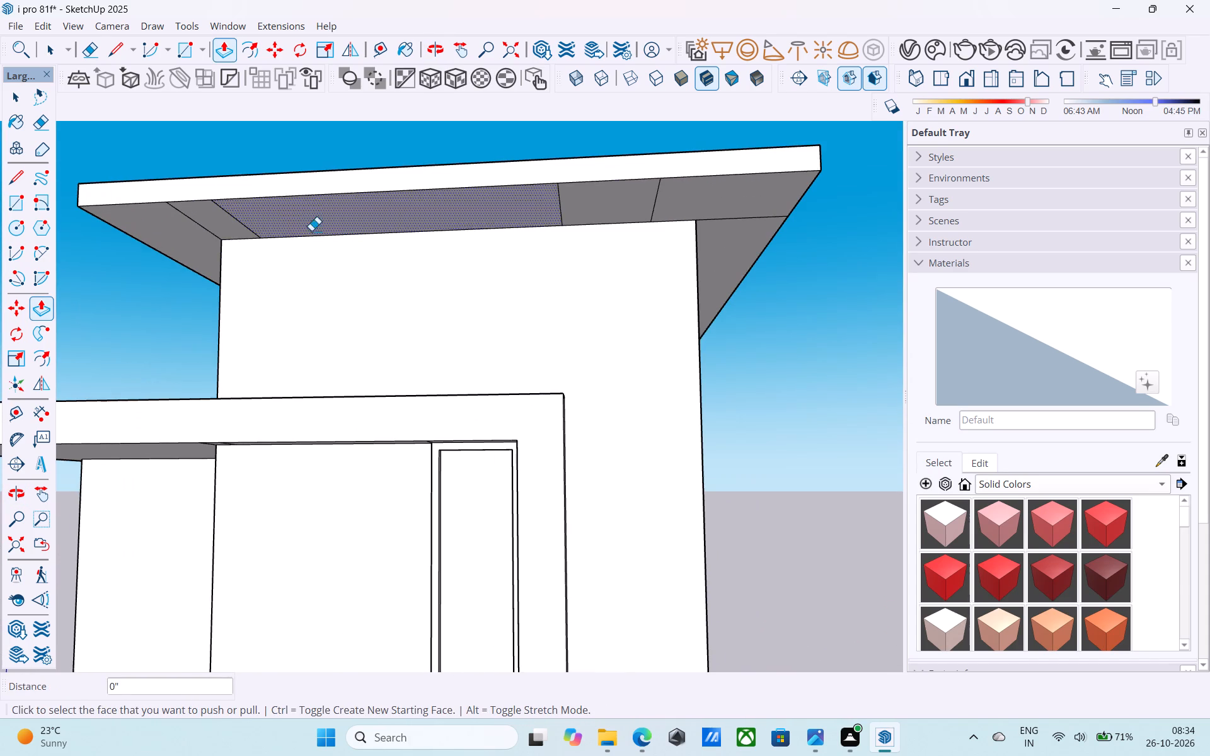
drag(244, 218, 200, 226)
drag(197, 226, 186, 228)
drag(548, 210, 562, 207)
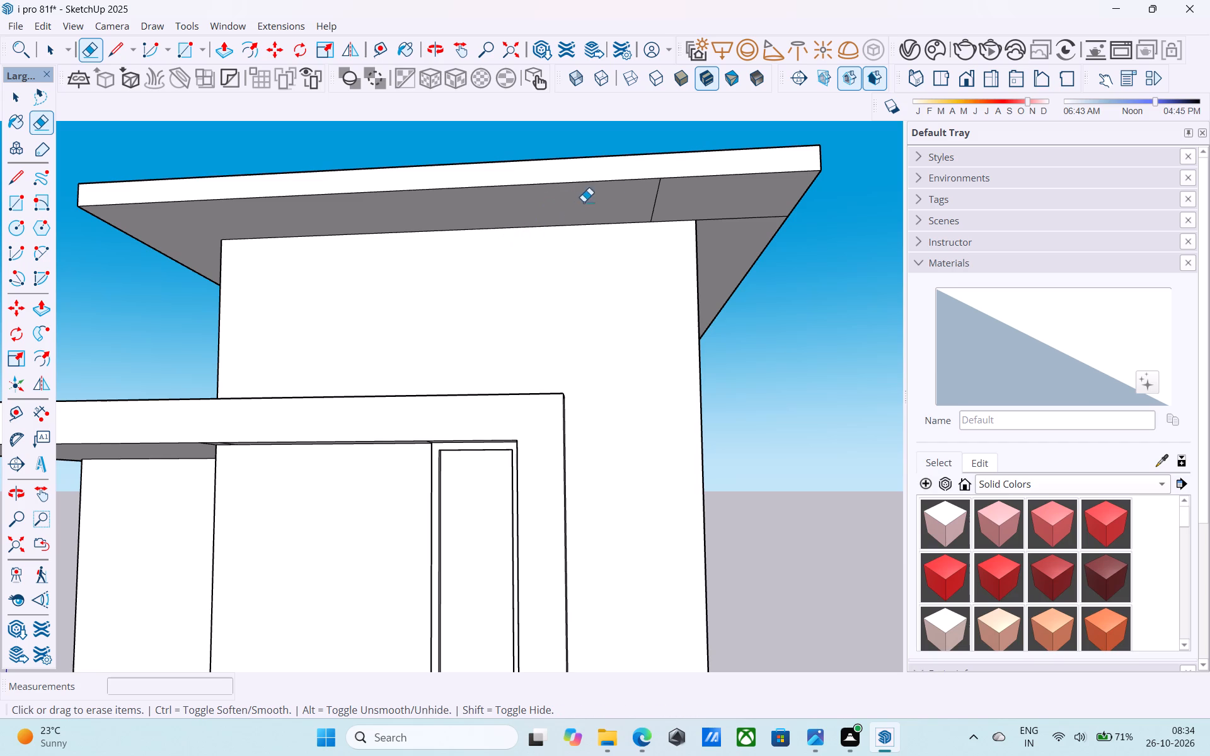
drag(643, 193, 655, 195)
drag(726, 212, 729, 234)
Erase the stray lines from the raised top slab's underside at the outer rear corner.
scroll(727, 234, down, 6)
middle_drag(718, 234, 688, 229)
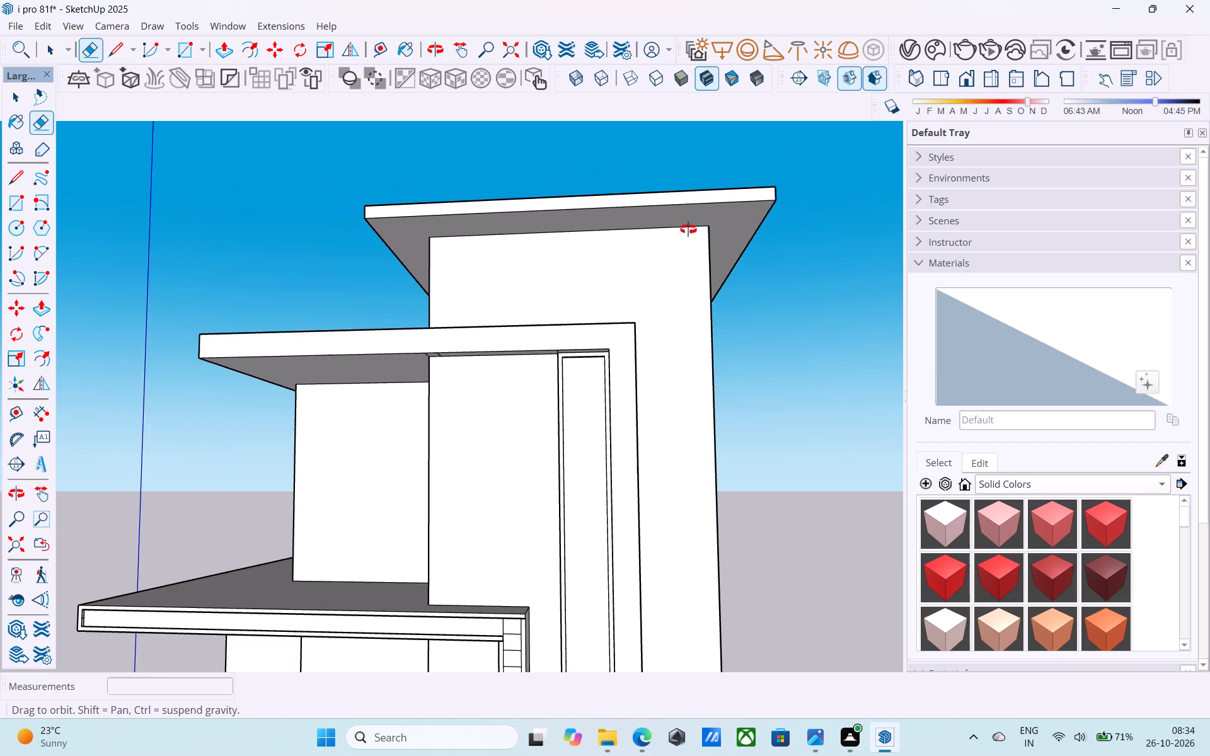
middle_drag(688, 229, 196, 294)
middle_drag(747, 324, 519, 295)
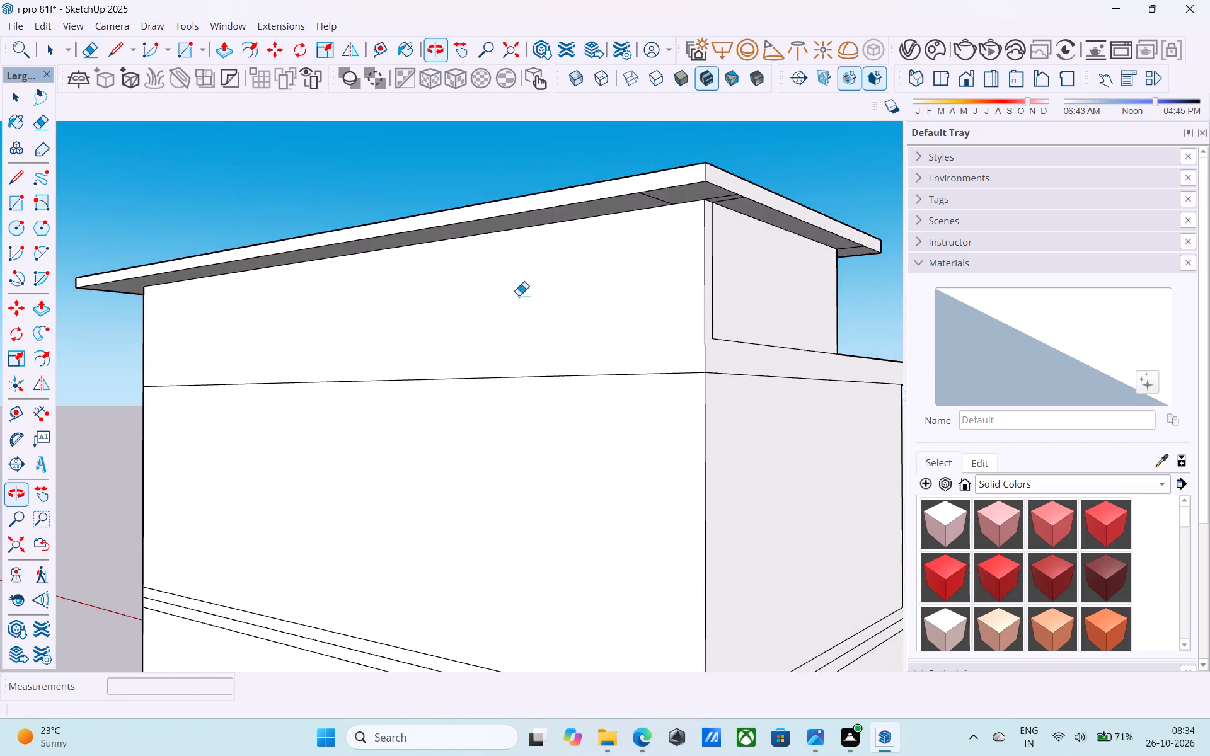
scroll(582, 258, down, 3)
shift+middle_drag(582, 258, 496, 306)
scroll(518, 252, up, 3)
drag(548, 205, 557, 195)
scroll(593, 197, up, 6)
drag(611, 193, 623, 200)
drag(623, 200, 645, 212)
Erase the stray lines from the raised top slab's underside at the rear corner above the lower roof.
scroll(643, 214, down, 6)
shift+middle_drag(641, 217, 537, 246)
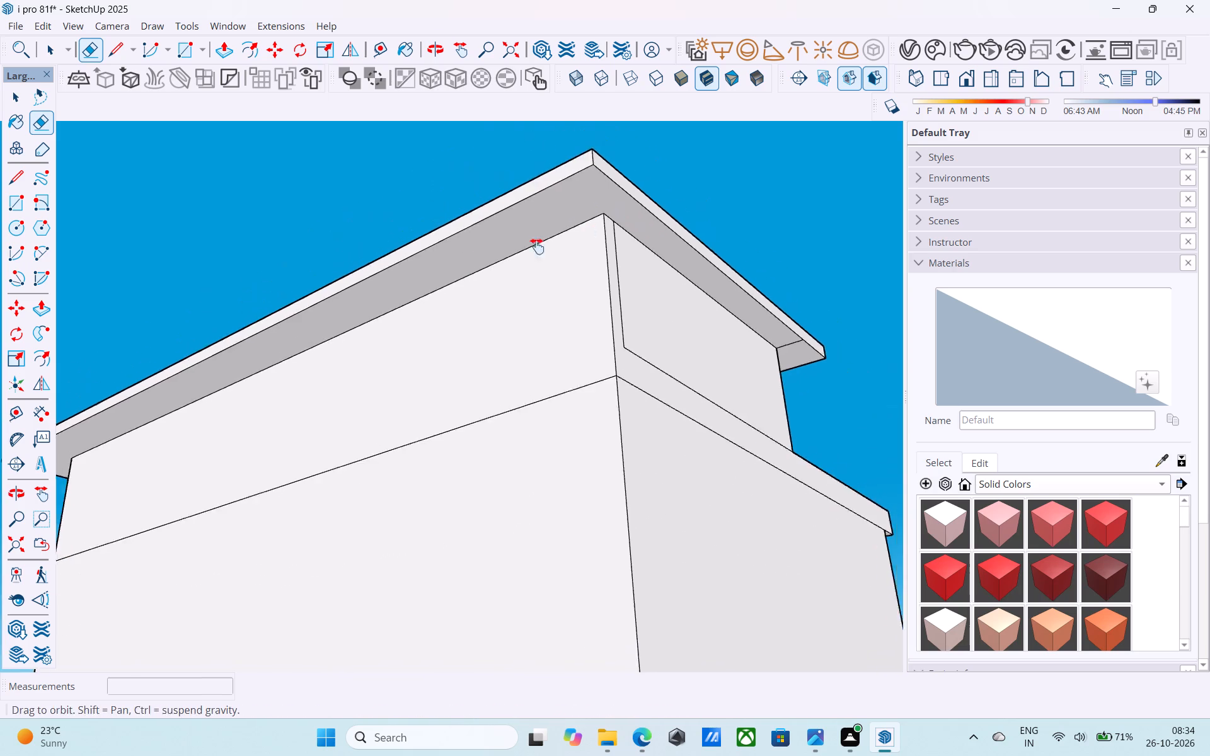
shift+middle_drag(537, 246, 403, 265)
scroll(584, 369, up, 6)
click(648, 384)
middle_drag(648, 384, 648, 383)
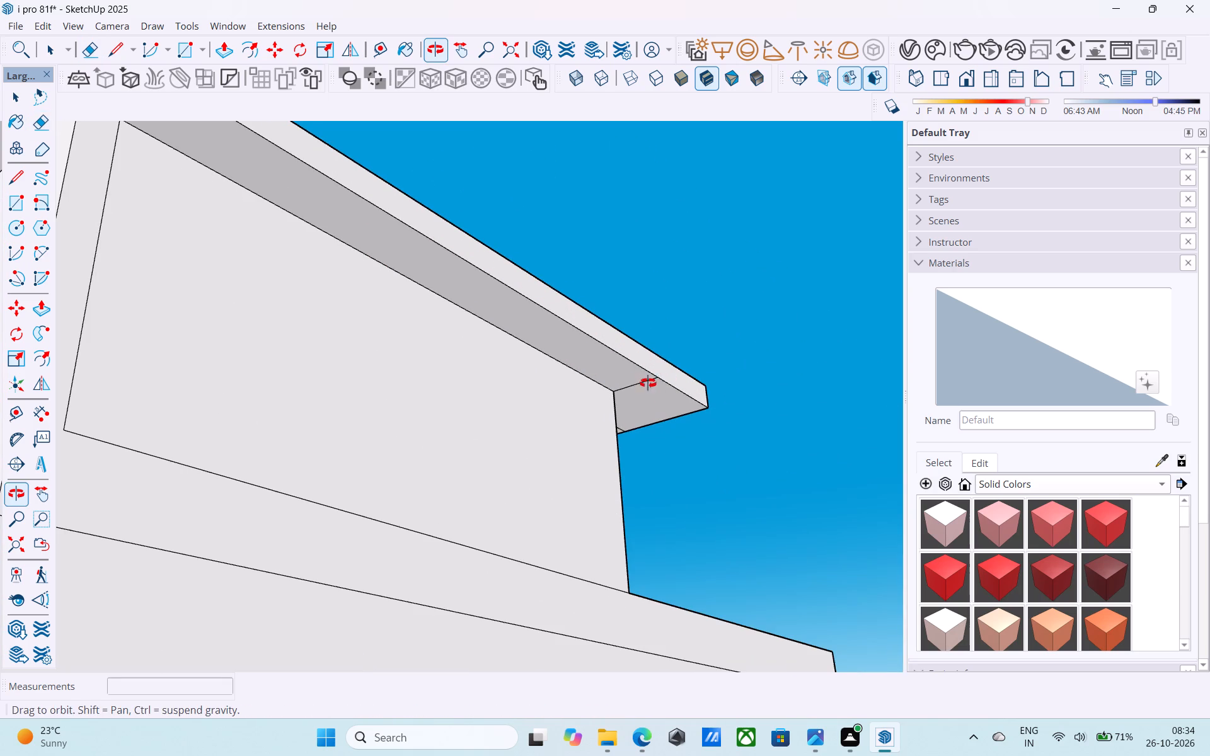
middle_drag(648, 383, 417, 325)
drag(735, 339, 717, 382)
drag(668, 330, 657, 328)
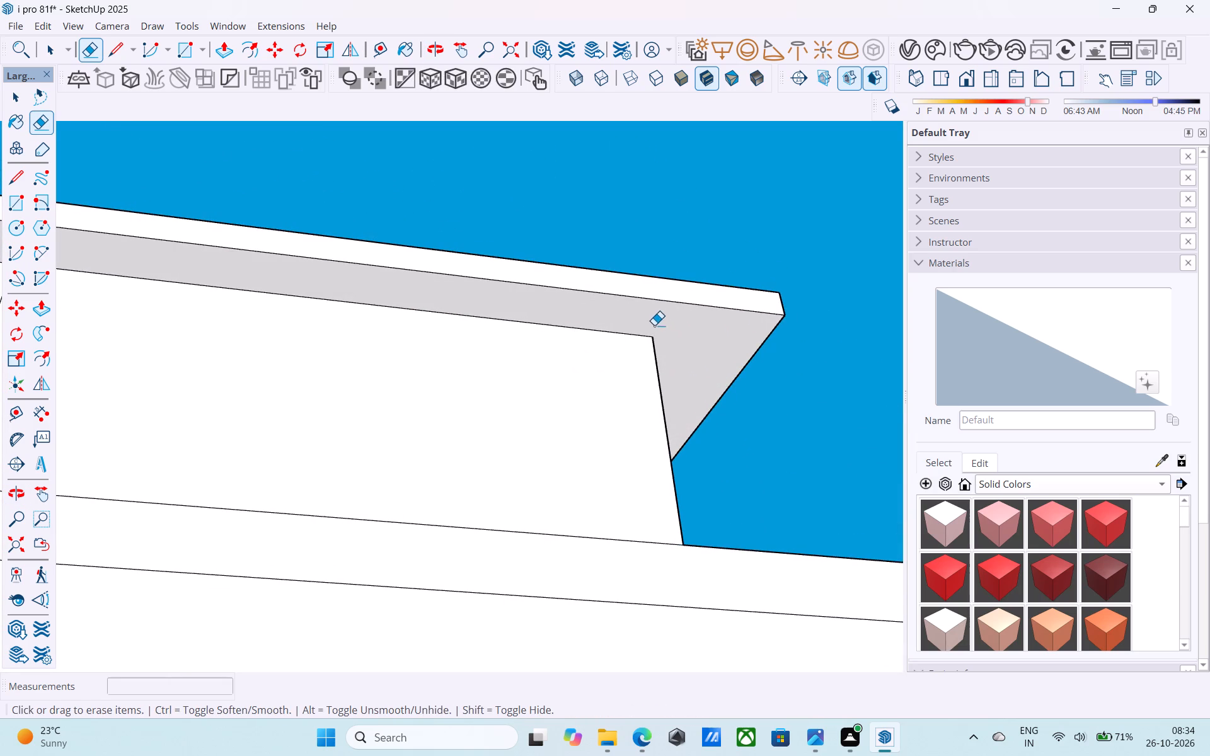
Erase the stray lines from the underside of the lower roof's front frame, above the tall vertical panel.
scroll(654, 324, down, 13)
middle_drag(390, 326, 795, 420)
middle_drag(417, 427, 652, 466)
scroll(465, 417, down, 5)
middle_drag(328, 411, 659, 527)
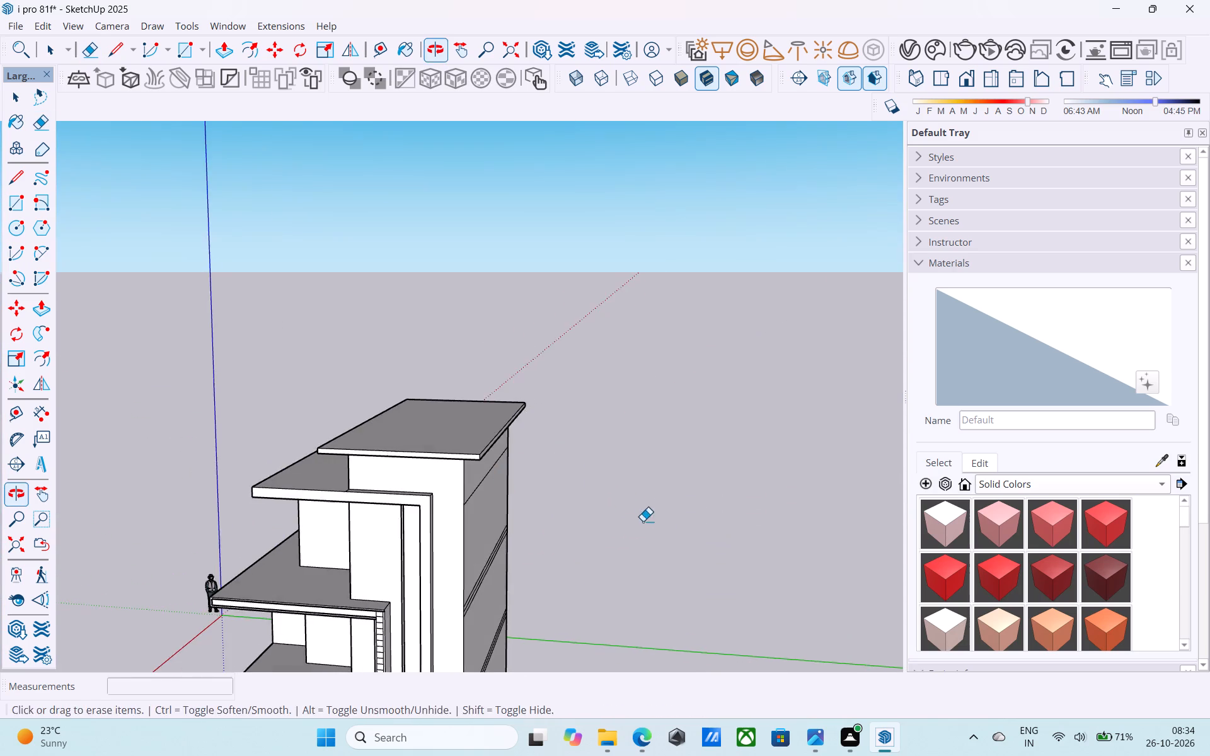
shift+middle_drag(444, 477, 451, 365)
scroll(425, 392, up, 5)
scroll(423, 417, down, 4)
shift+middle_drag(433, 443, 514, 183)
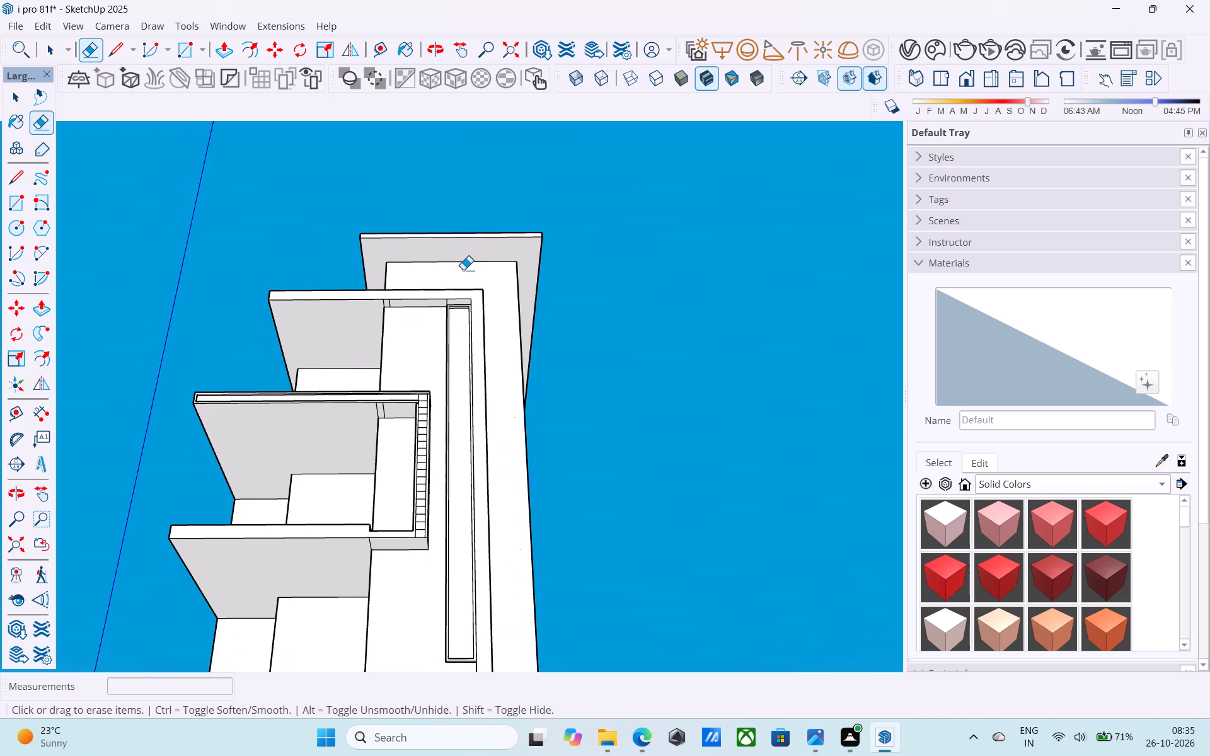
scroll(462, 270, up, 15)
drag(315, 313, 302, 312)
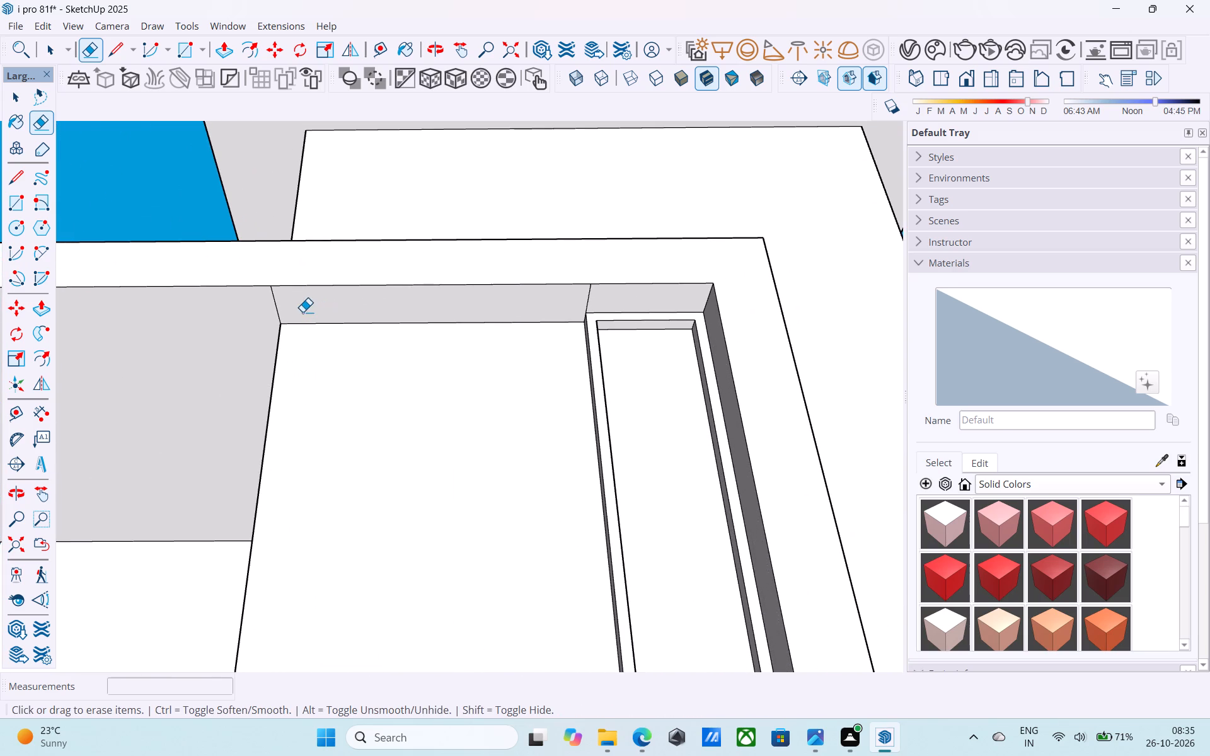
scroll(394, 330, down, 5)
shift+middle_drag(523, 369, 519, 312)
scroll(530, 299, up, 5)
drag(538, 258, 526, 265)
Examine the whole house from the front and above, checking the slab overhangs and frame.
scroll(521, 262, down, 2)
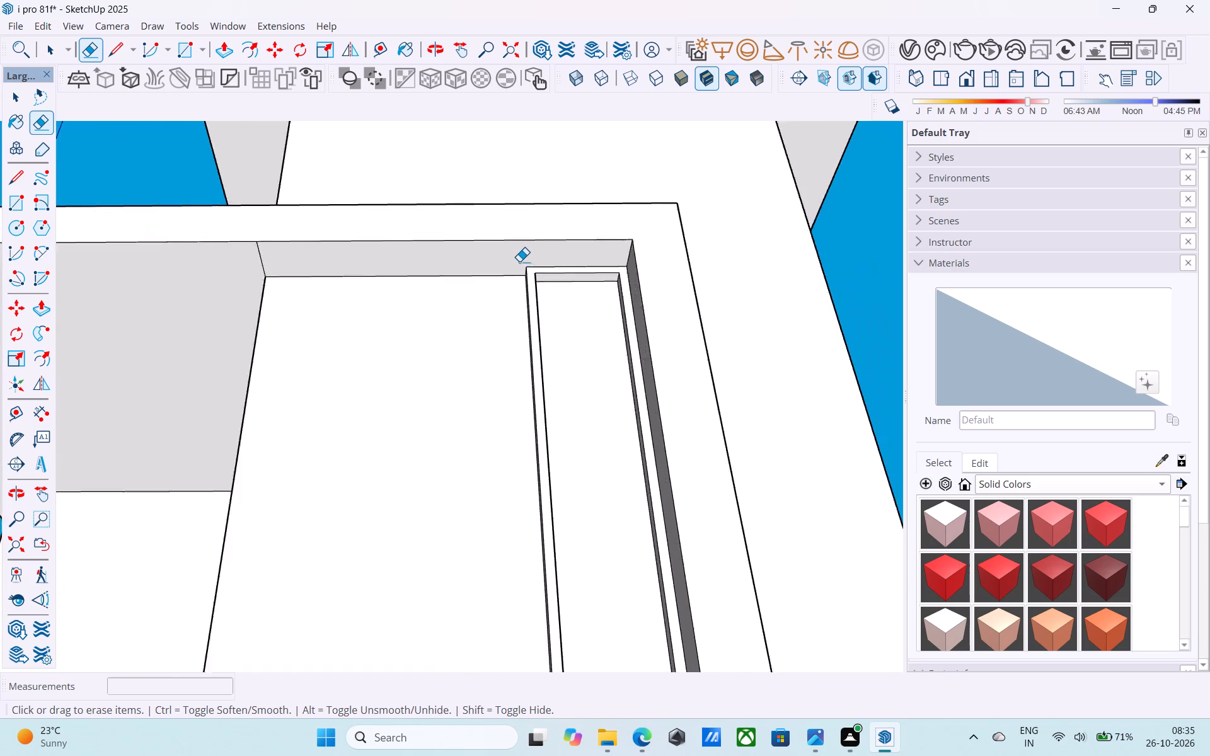
scroll(519, 261, down, 11)
shift+middle_drag(484, 323, 604, 442)
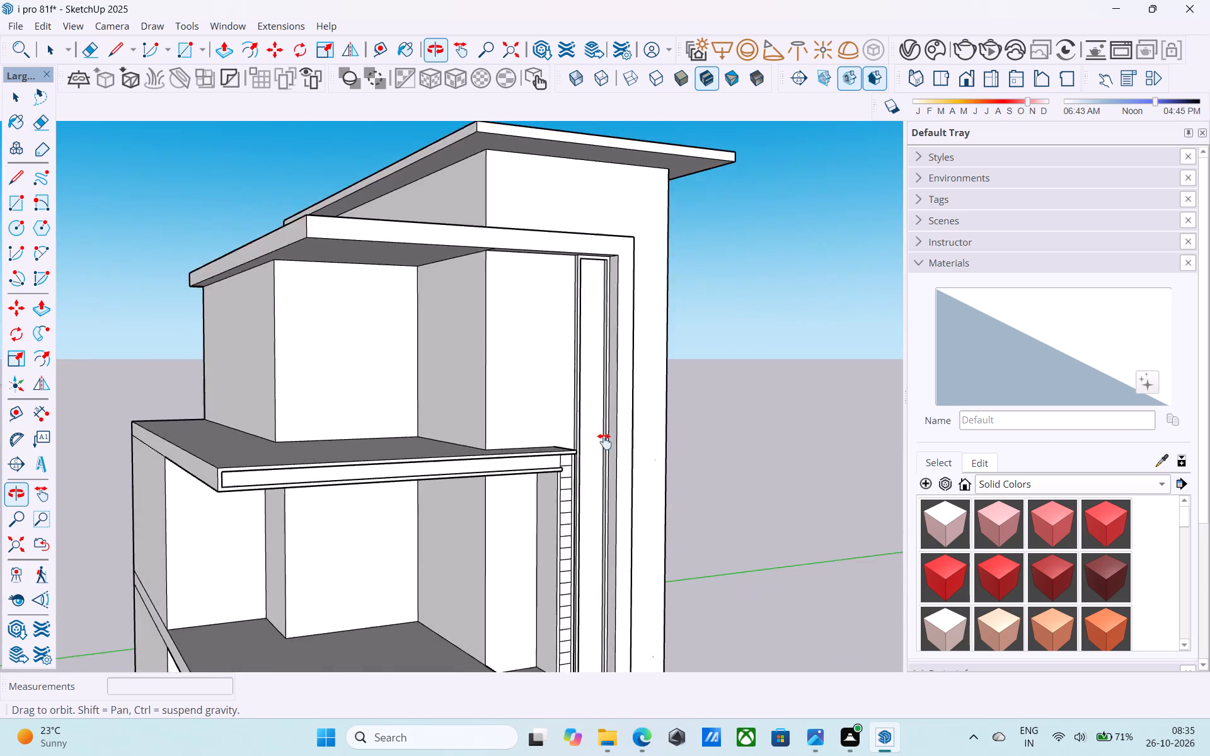
shift+middle_drag(604, 442, 601, 455)
scroll(599, 453, down, 6)
middle_drag(599, 453, 473, 495)
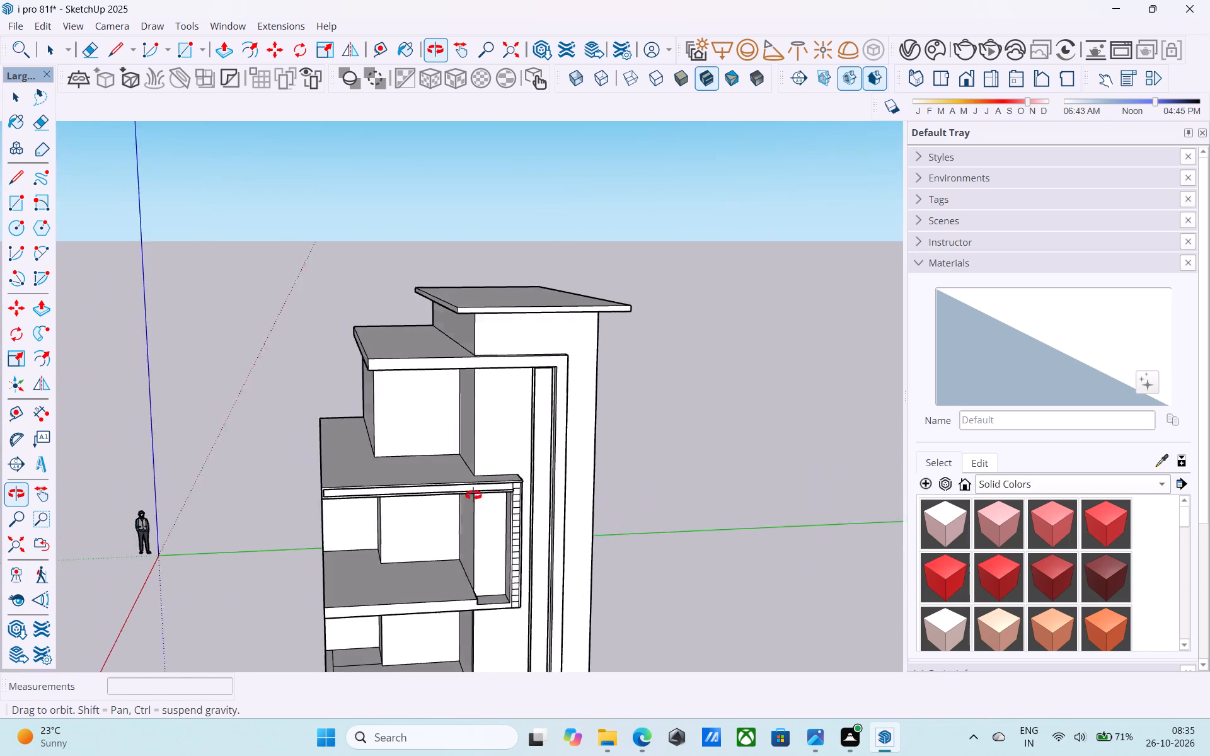
middle_drag(473, 495, 453, 449)
middle_drag(524, 461, 579, 423)
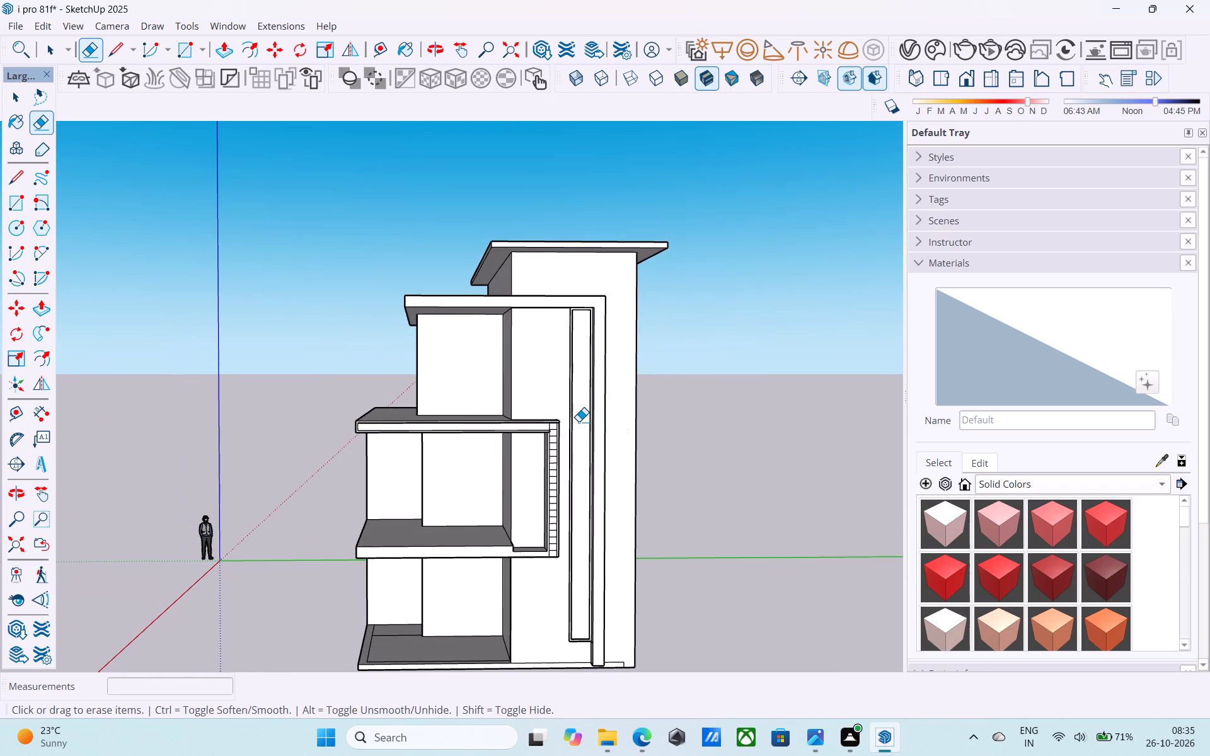
middle_drag(579, 421, 486, 422)
scroll(584, 177, up, 5)
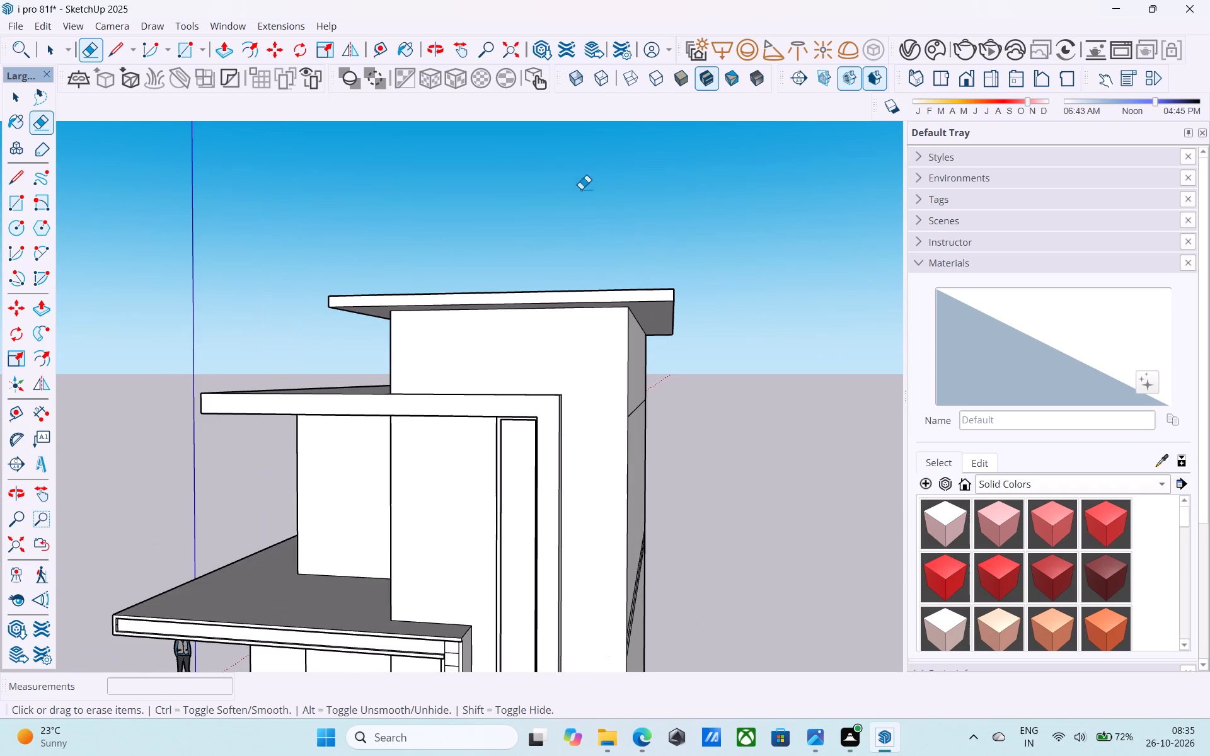
Copy all top edge segments of the tall front wall 37' 6" down to its base corner, dividing the distance into 40 equal intervals.
key(space)
middle_drag(583, 297, 589, 238)
scroll(589, 246, up, 4)
click(592, 270)
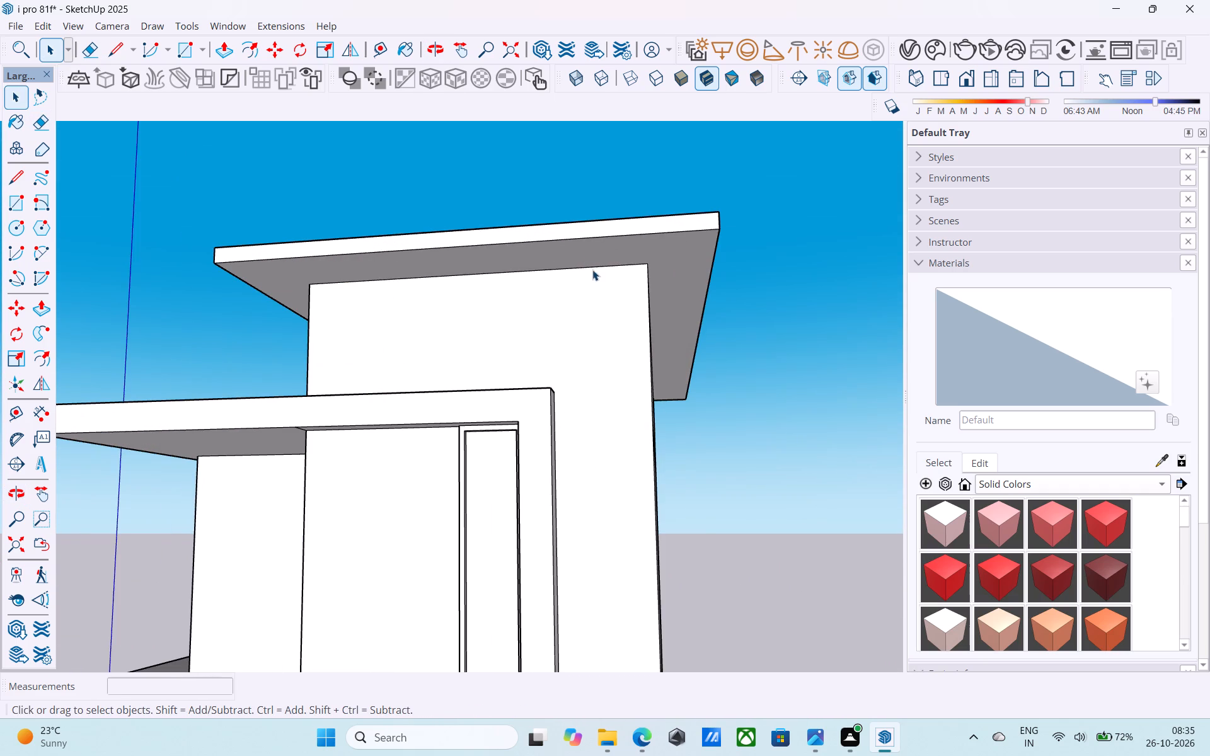
click(594, 266)
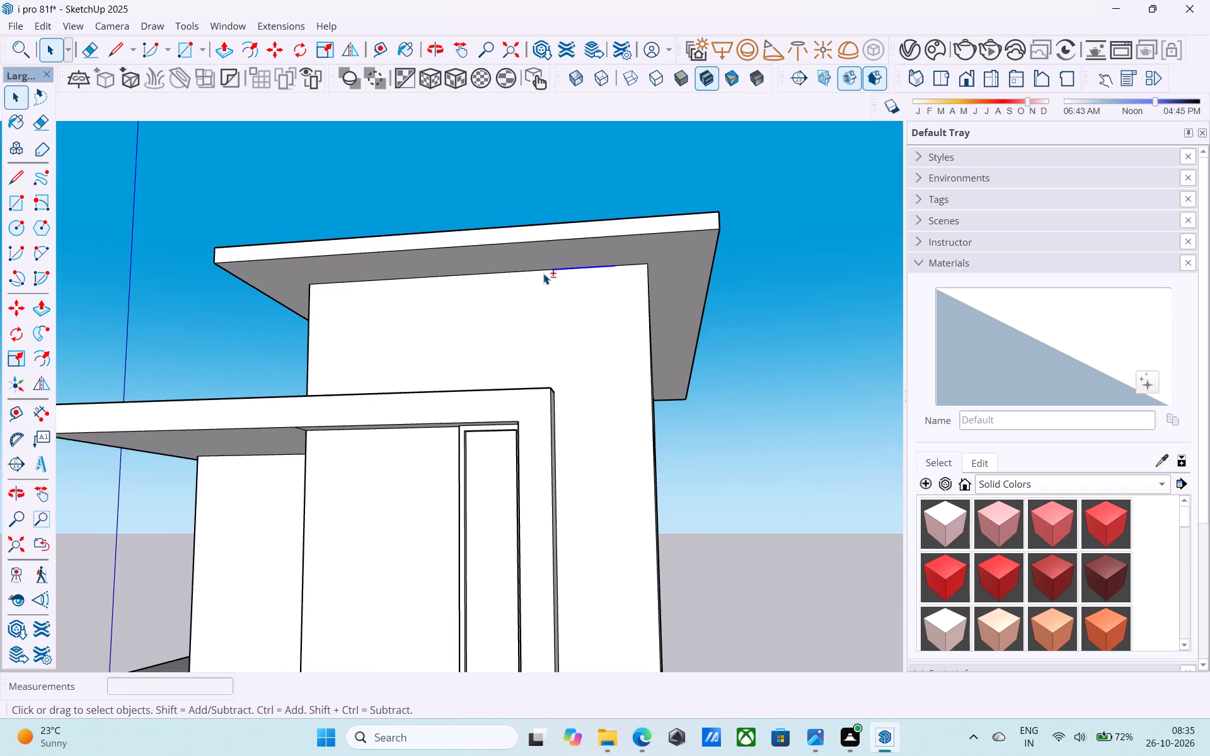
shift+click(544, 271)
shift+click(640, 266)
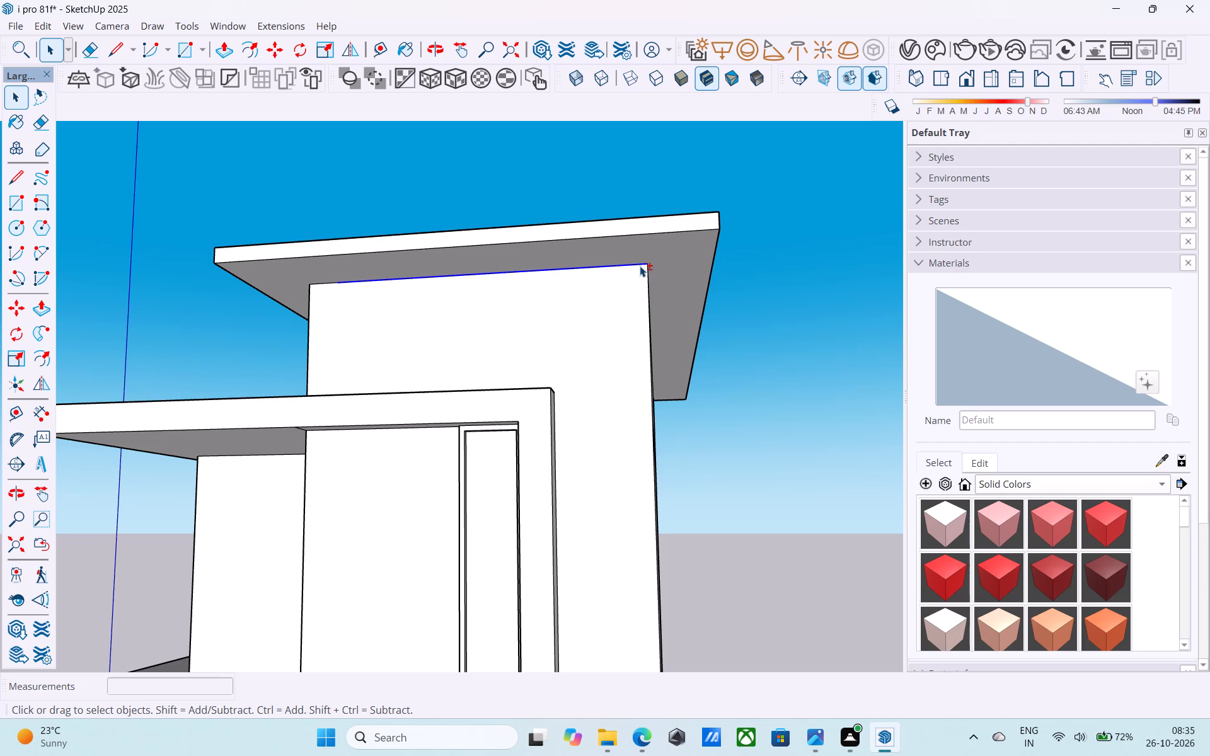
click(330, 282)
scroll(346, 284, up, 10)
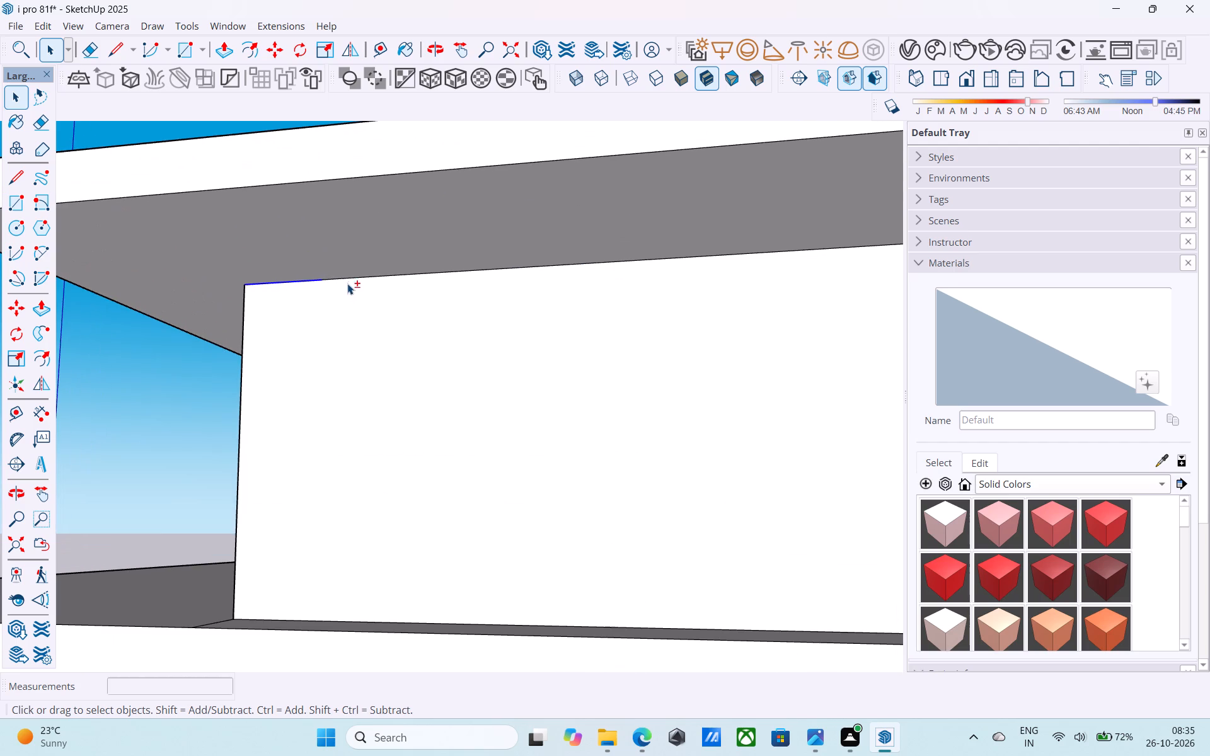
shift+click(349, 280)
shift+scroll(329, 283, down, 7)
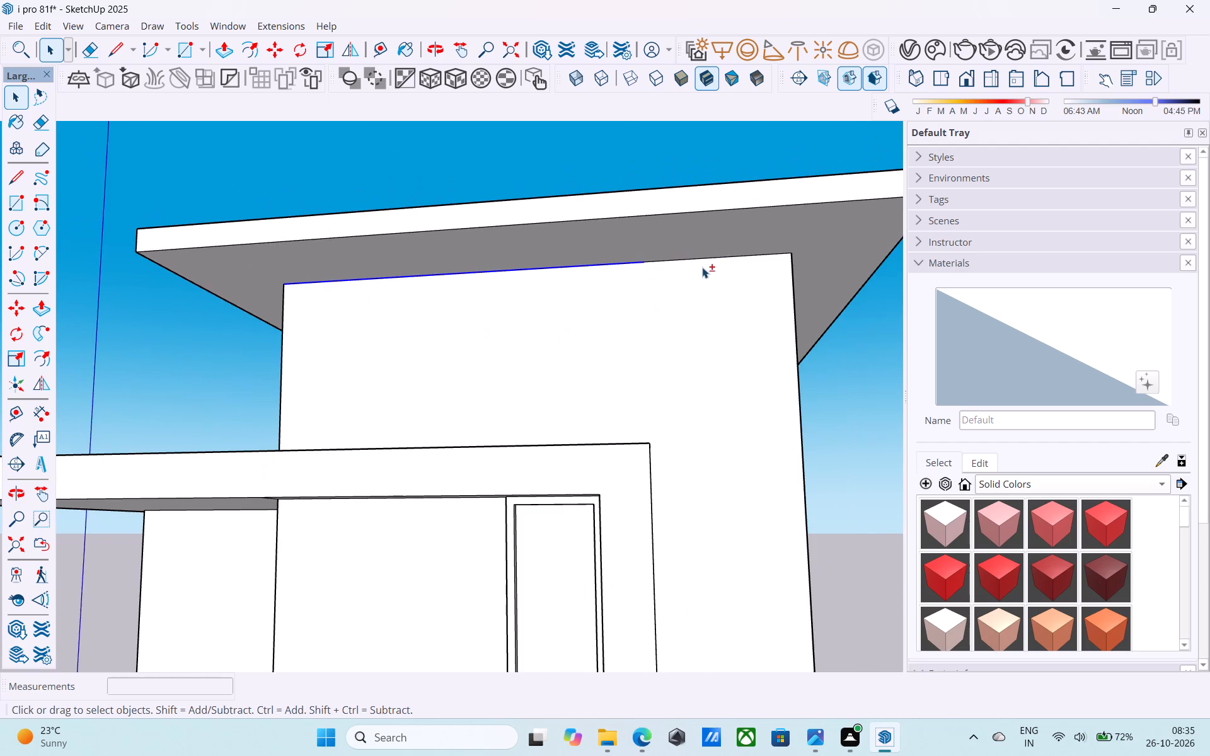
shift+click(705, 260)
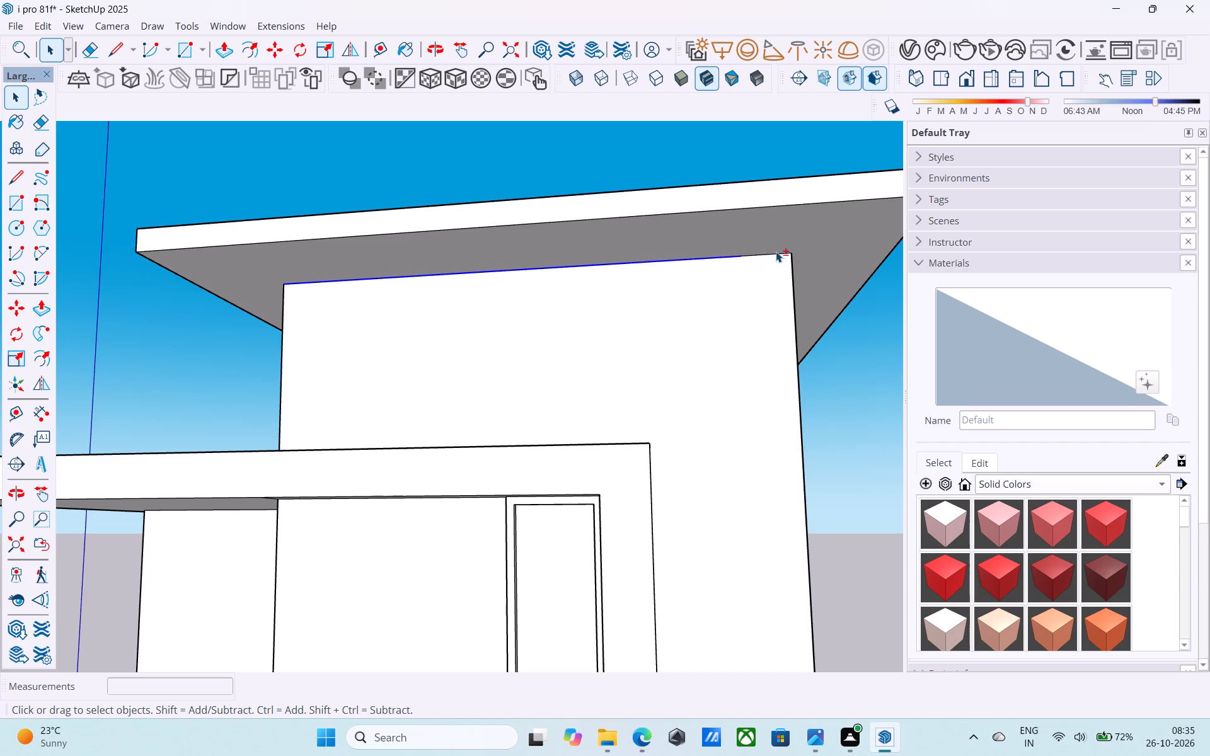
shift+click(776, 251)
shift+click(777, 251)
shift+click(776, 255)
shift+scroll(463, 331, down, 2)
shift+middle_drag(456, 333, 329, 307)
key(m)
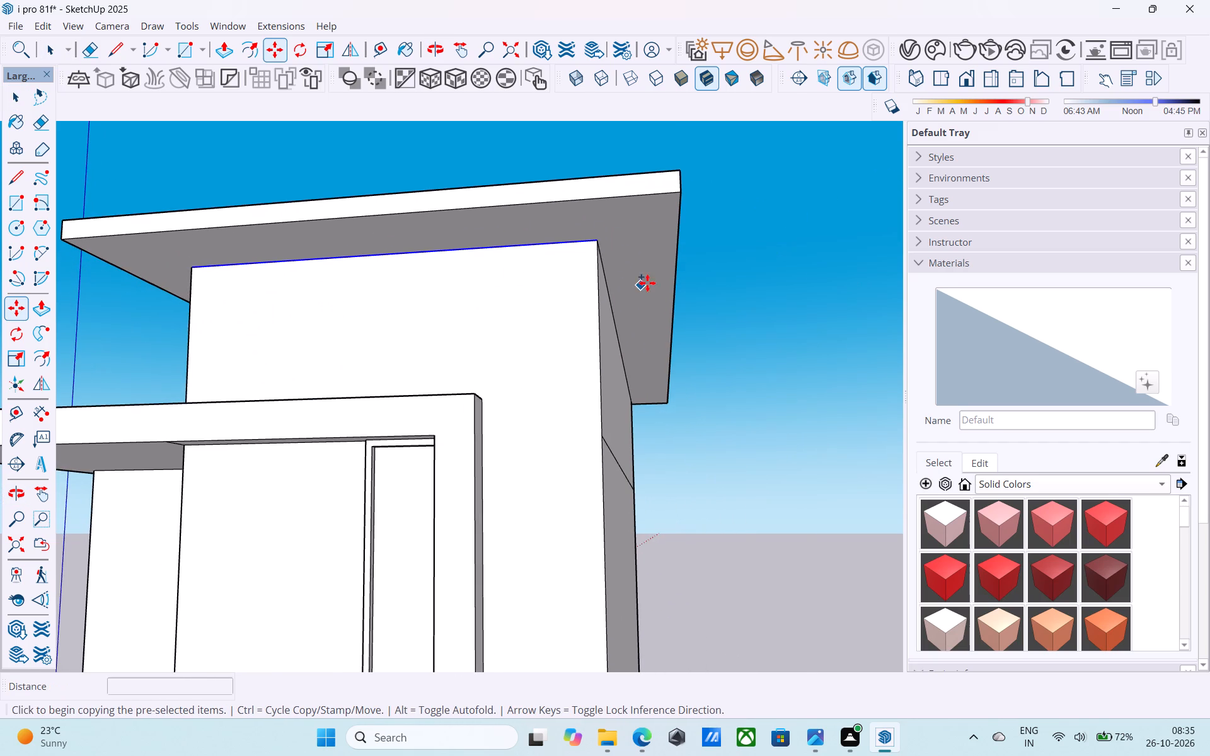
click(601, 243)
scroll(601, 243, down, 6)
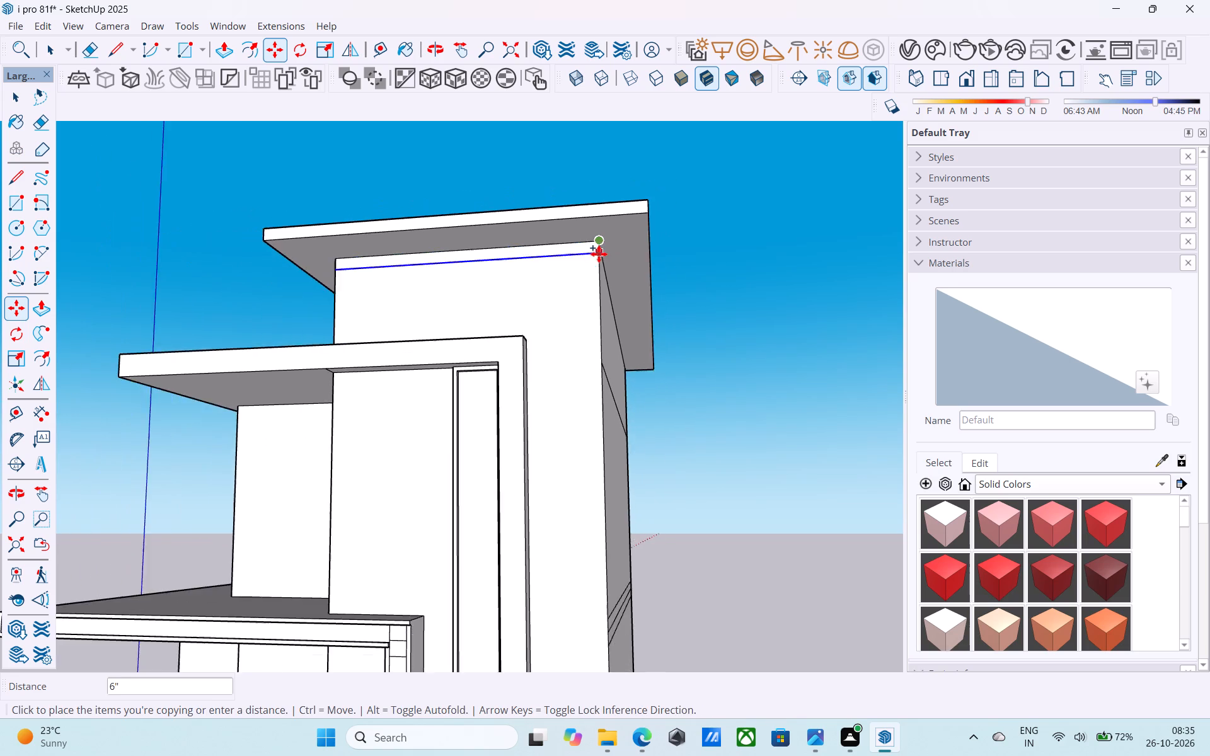
scroll(599, 254, down, 4)
scroll(606, 356, down, 7)
scroll(617, 614, up, 7)
middle_drag(571, 561, 581, 616)
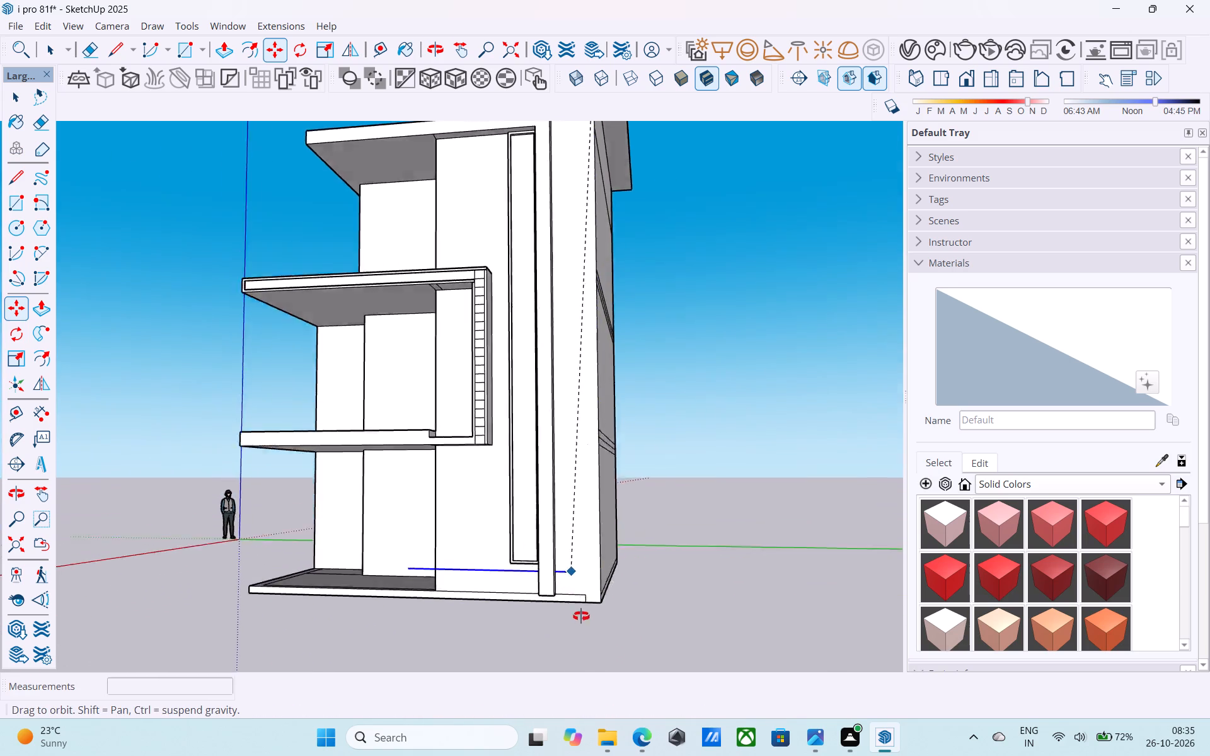
middle_drag(581, 616, 587, 648)
scroll(586, 631, up, 13)
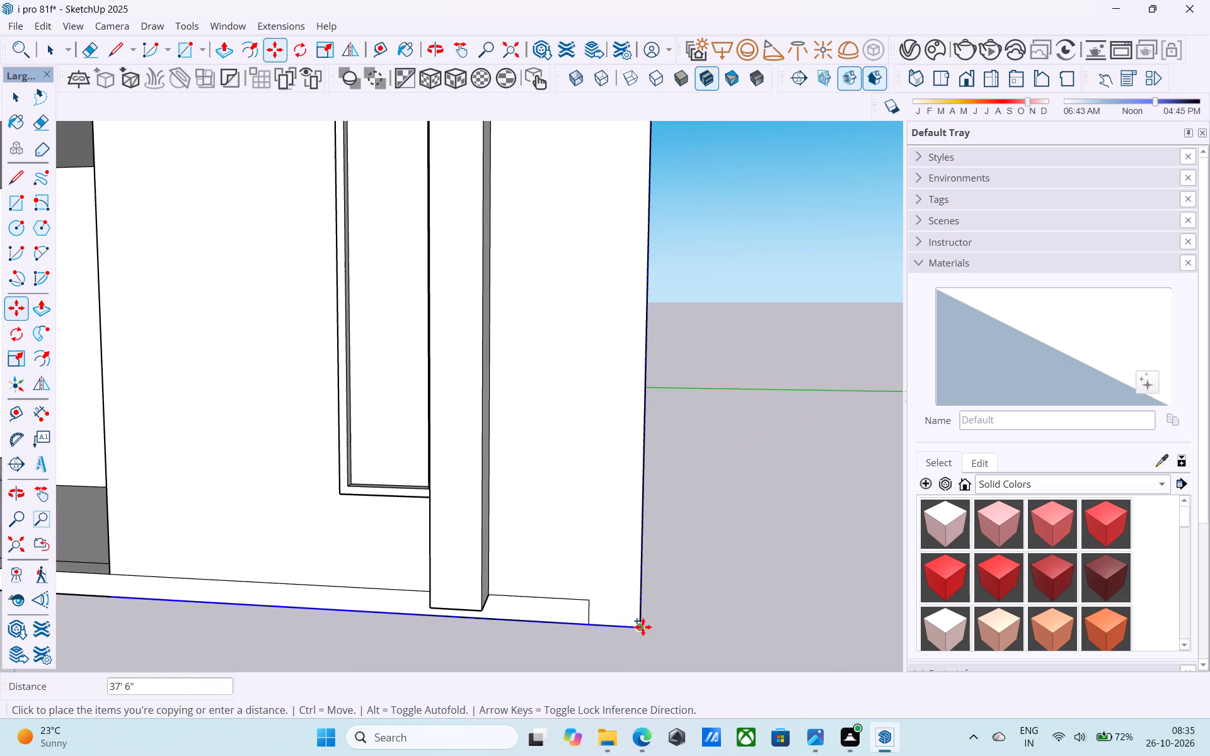
click(643, 627)
key(slash)
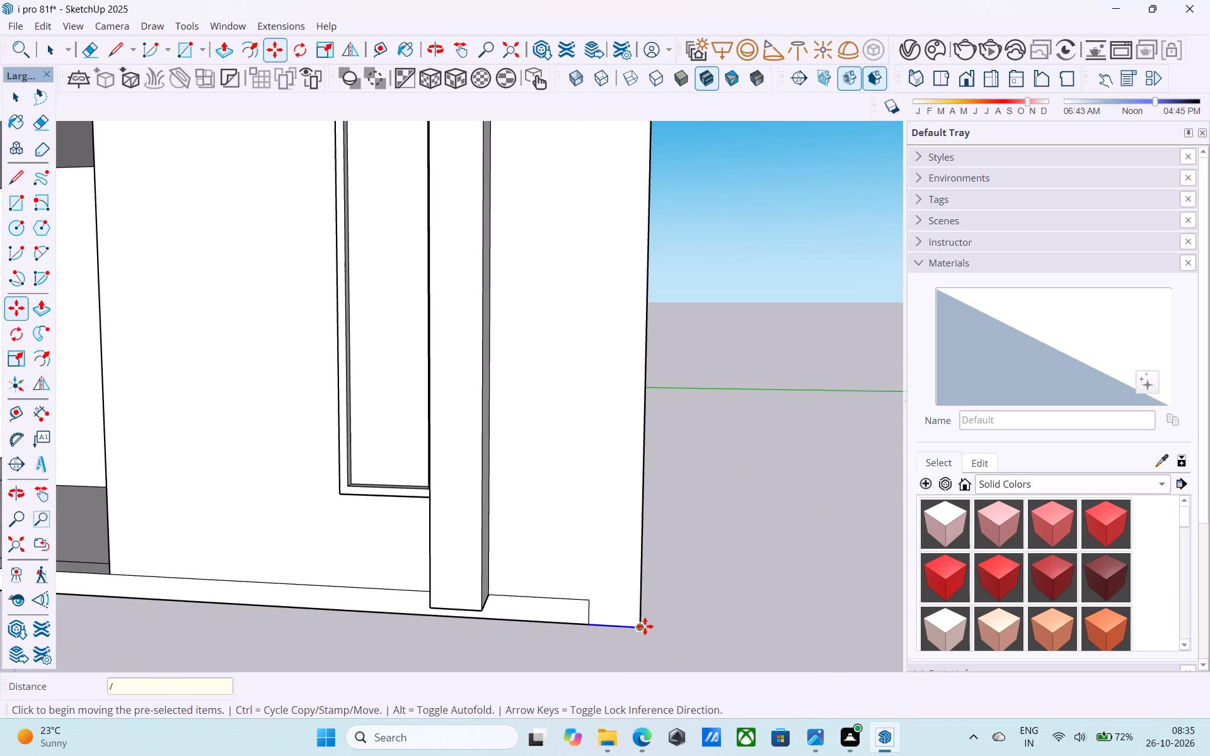
text(40)
key(Return)
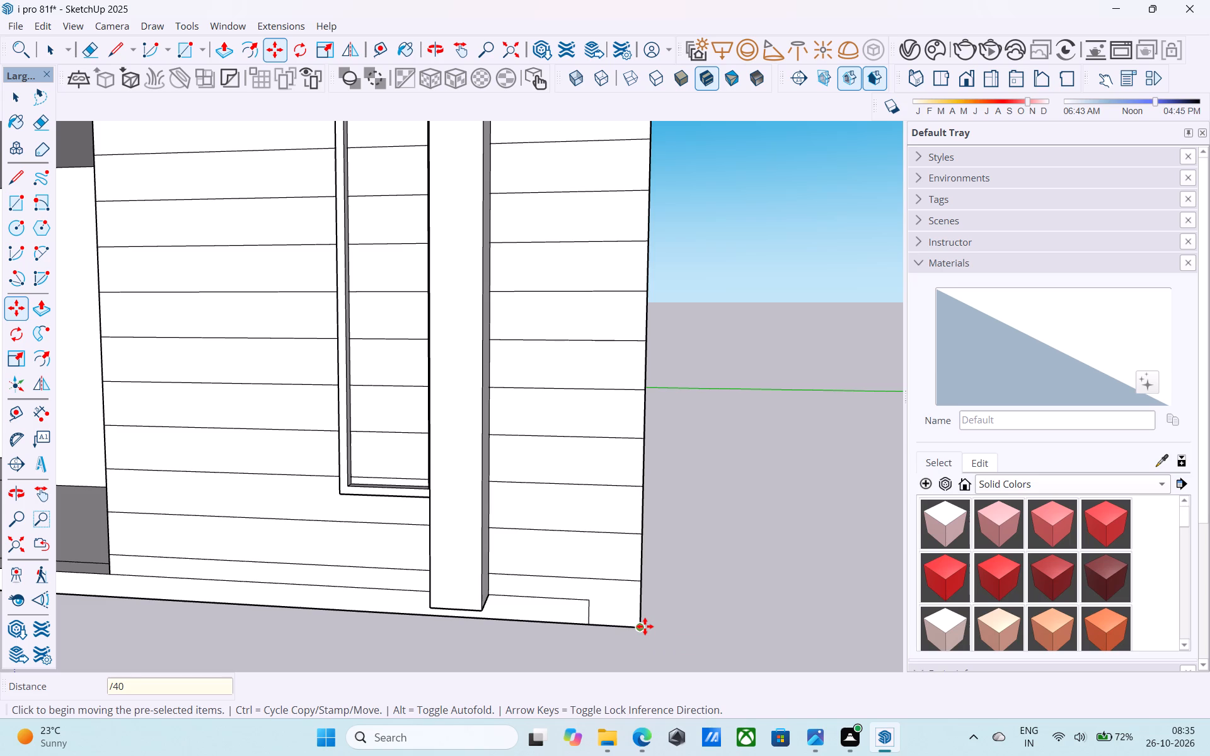
Erase the groove lines crossing the tall recessed vertical panel, from its top down to the lower roof's level.
scroll(642, 626, down, 16)
scroll(565, 592, up, 1)
scroll(565, 592, down, 3)
middle_drag(567, 593, 583, 593)
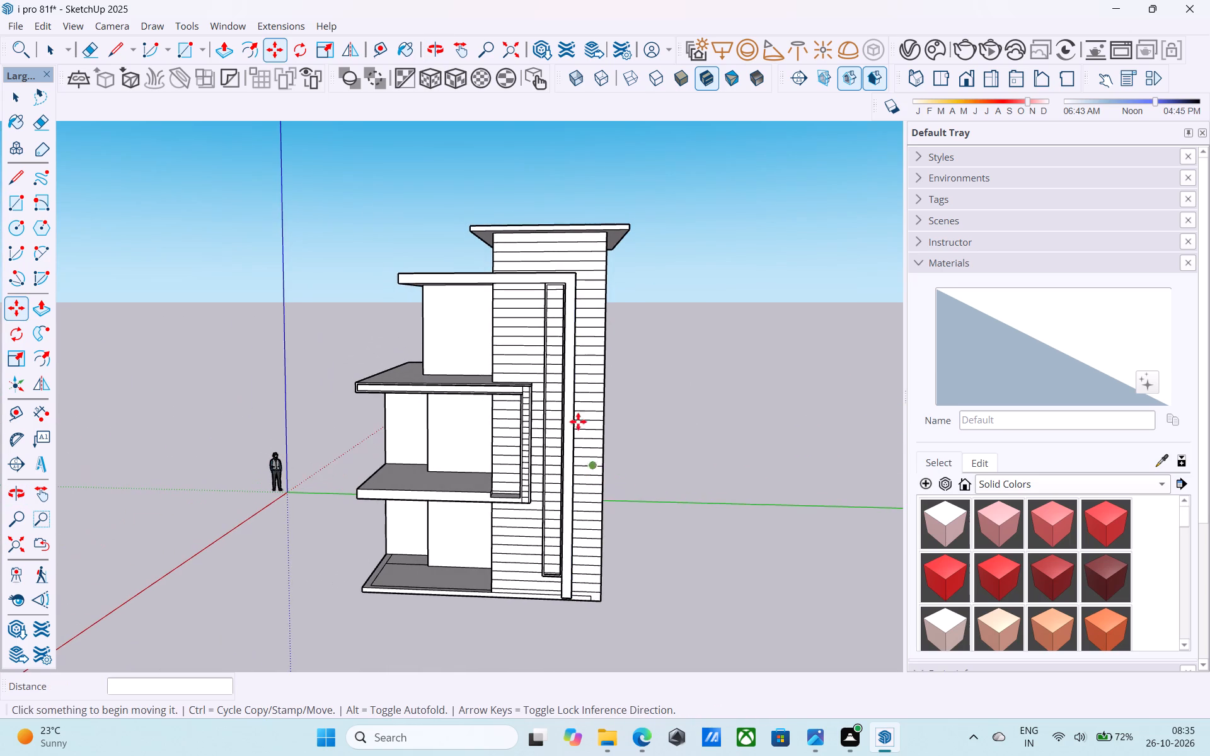
scroll(561, 306, up, 6)
key(e)
scroll(557, 271, up, 6)
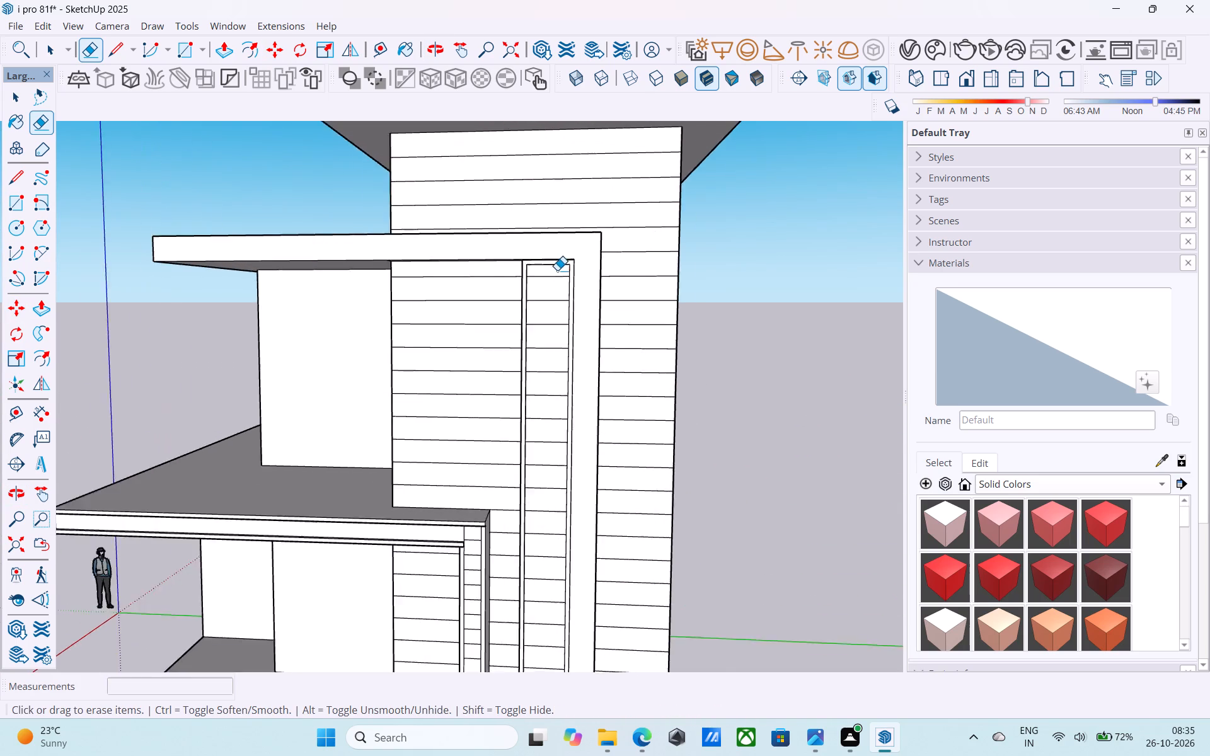
scroll(557, 270, up, 2)
drag(555, 274, 549, 378)
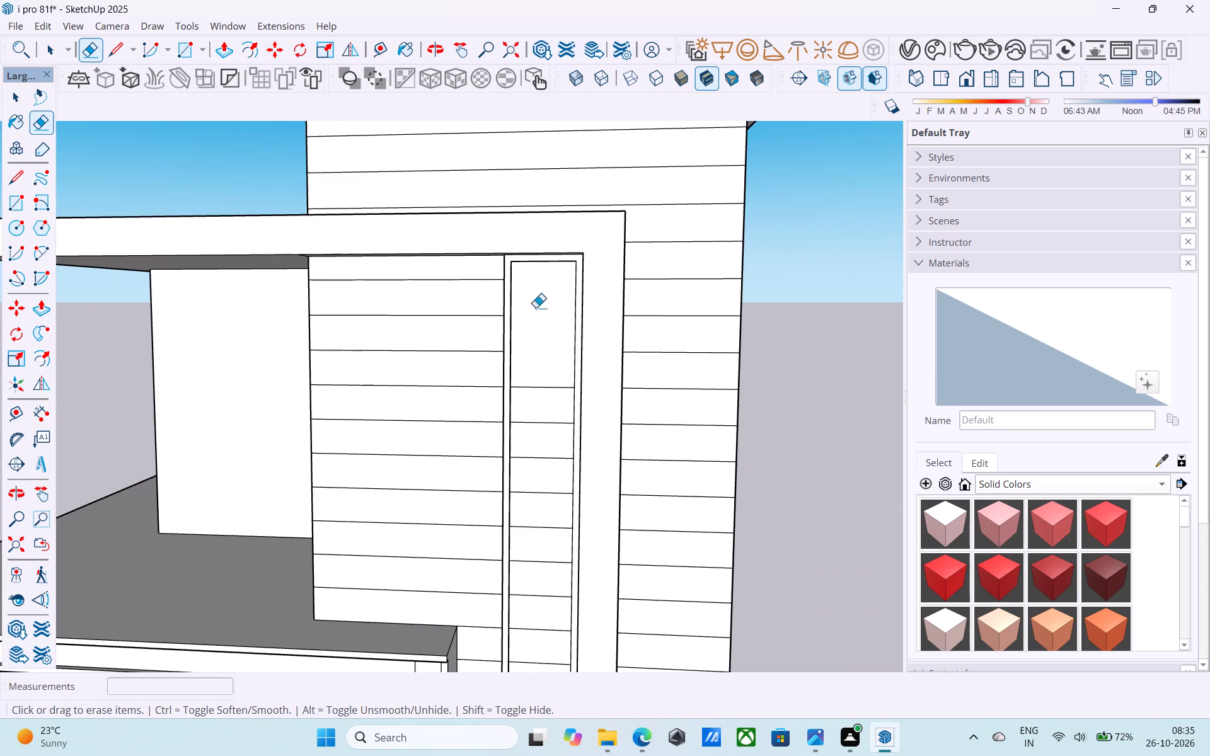
scroll(543, 263, down, 6)
drag(543, 321, 547, 397)
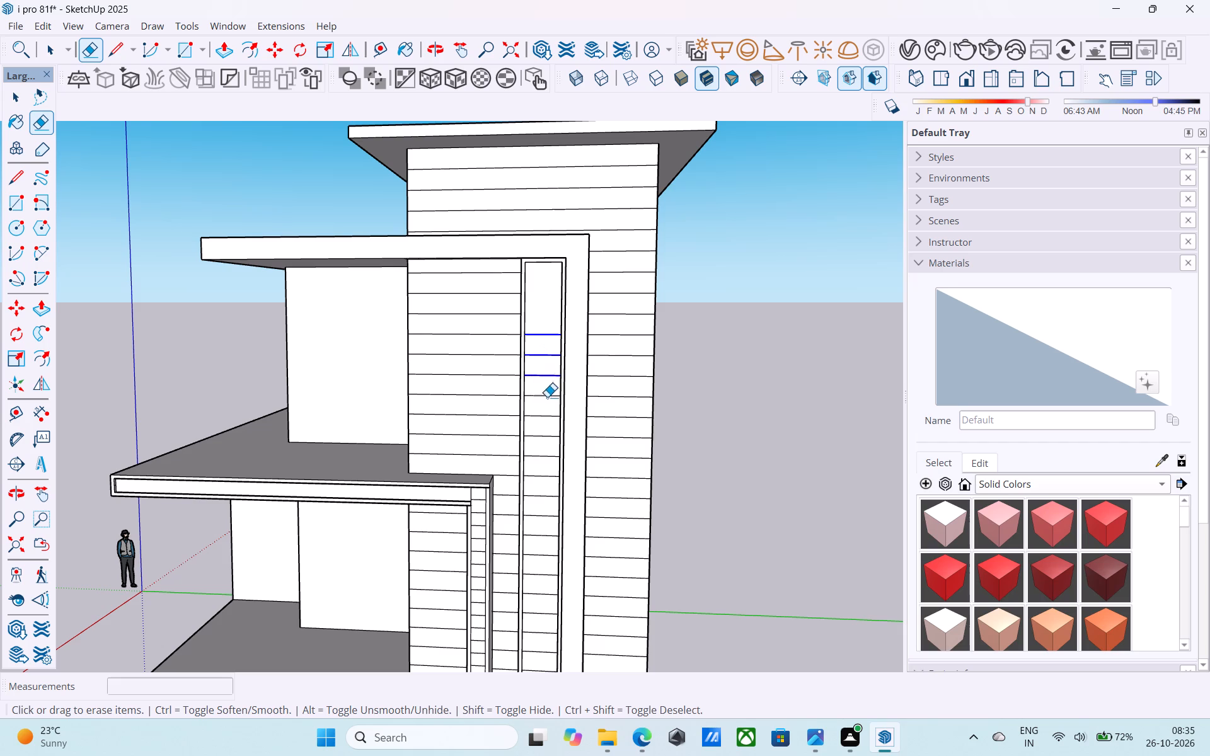
drag(547, 397, 547, 431)
scroll(538, 302, down, 6)
scroll(548, 377, up, 4)
drag(541, 377, 541, 394)
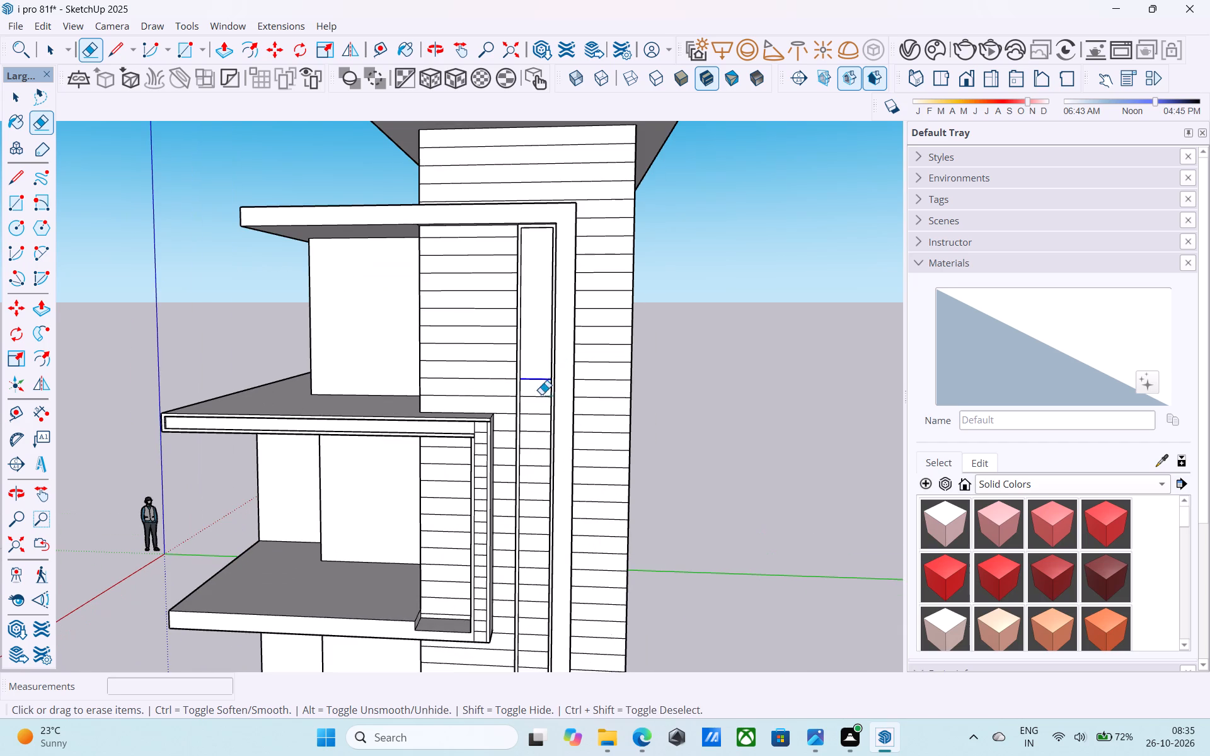
drag(541, 394, 541, 427)
Erase the remaining groove lines inside the tall vertical panel, from the lower roof's level down to the panel's bottom edge.
scroll(519, 274, down, 6)
scroll(555, 389, up, 6)
drag(508, 340, 497, 382)
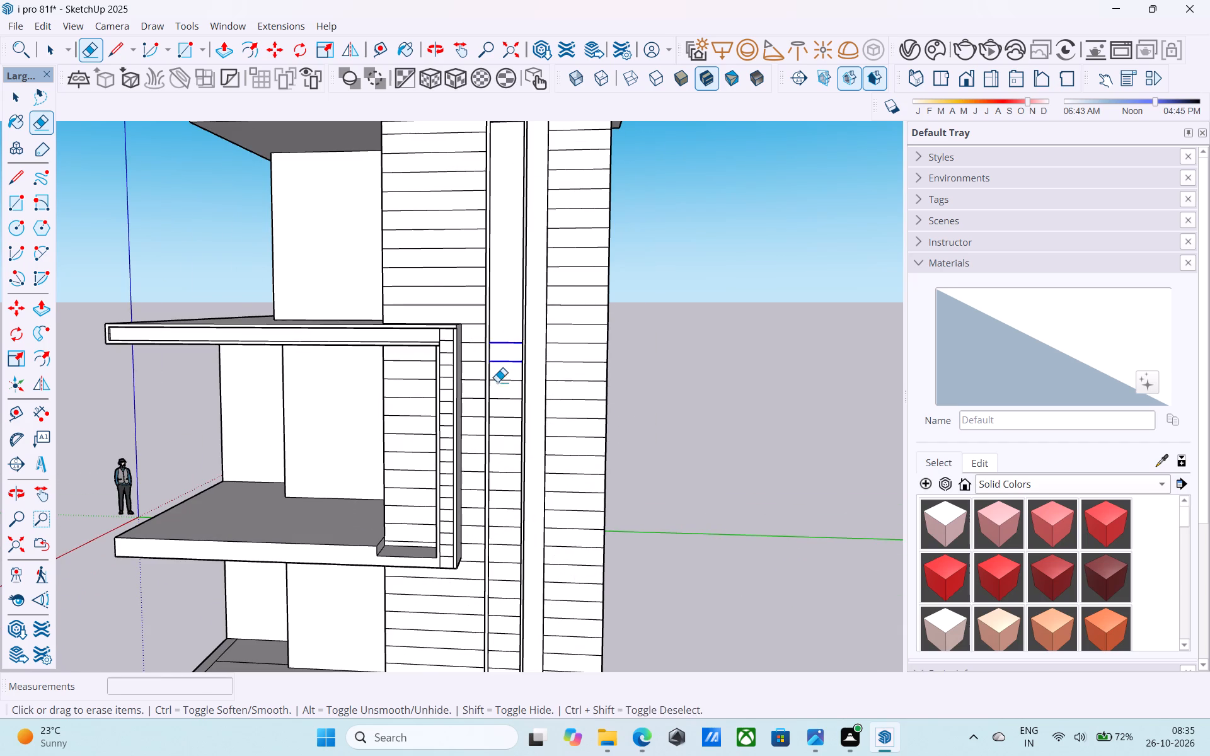
drag(497, 382, 498, 389)
scroll(501, 389, down, 5)
scroll(513, 428, up, 6)
click(502, 374)
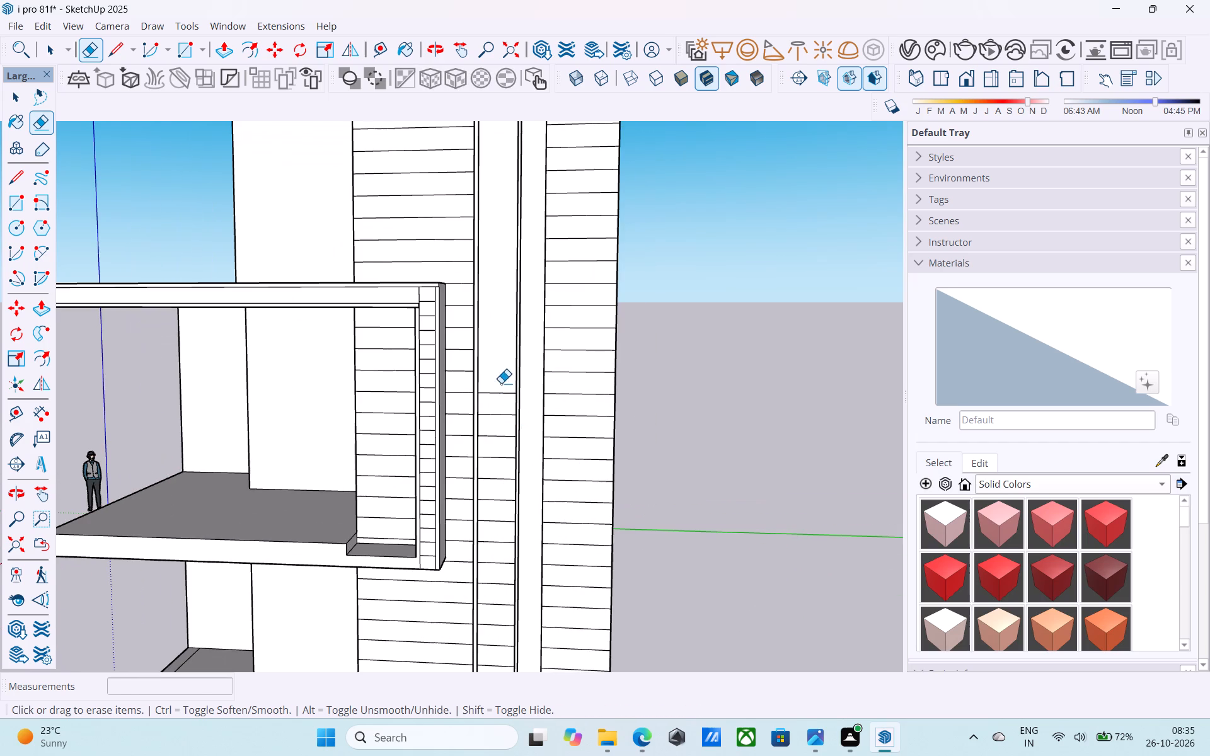
drag(497, 397, 494, 435)
drag(501, 391, 507, 425)
scroll(506, 432, down, 1)
shift+middle_drag(504, 418, 532, 212)
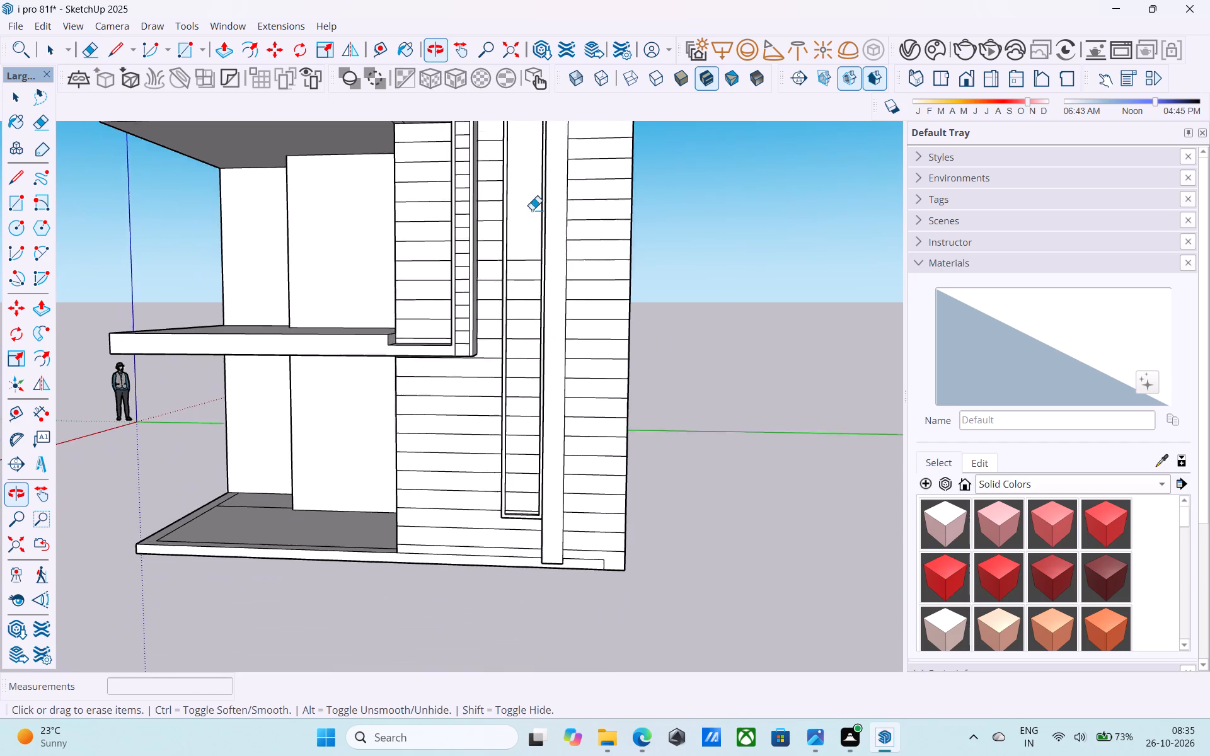
drag(530, 249, 527, 374)
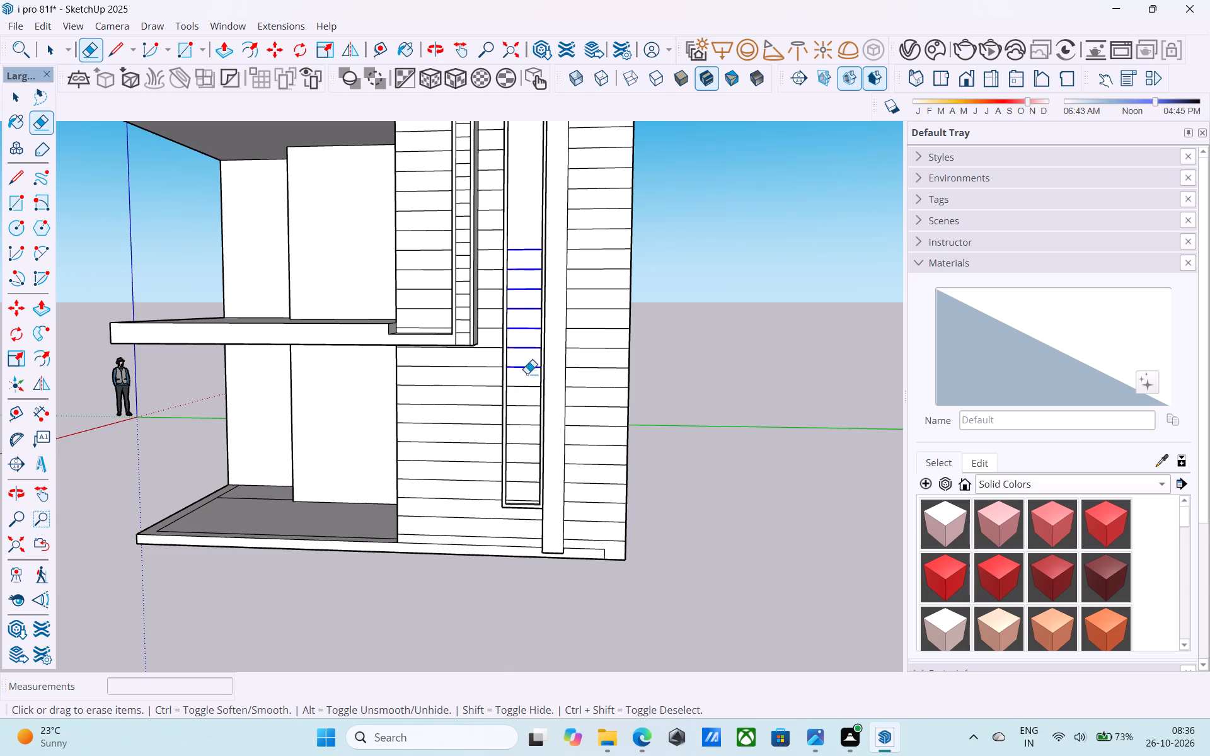
drag(527, 374, 525, 469)
drag(525, 469, 525, 496)
scroll(523, 500, up, 12)
drag(523, 501, 524, 508)
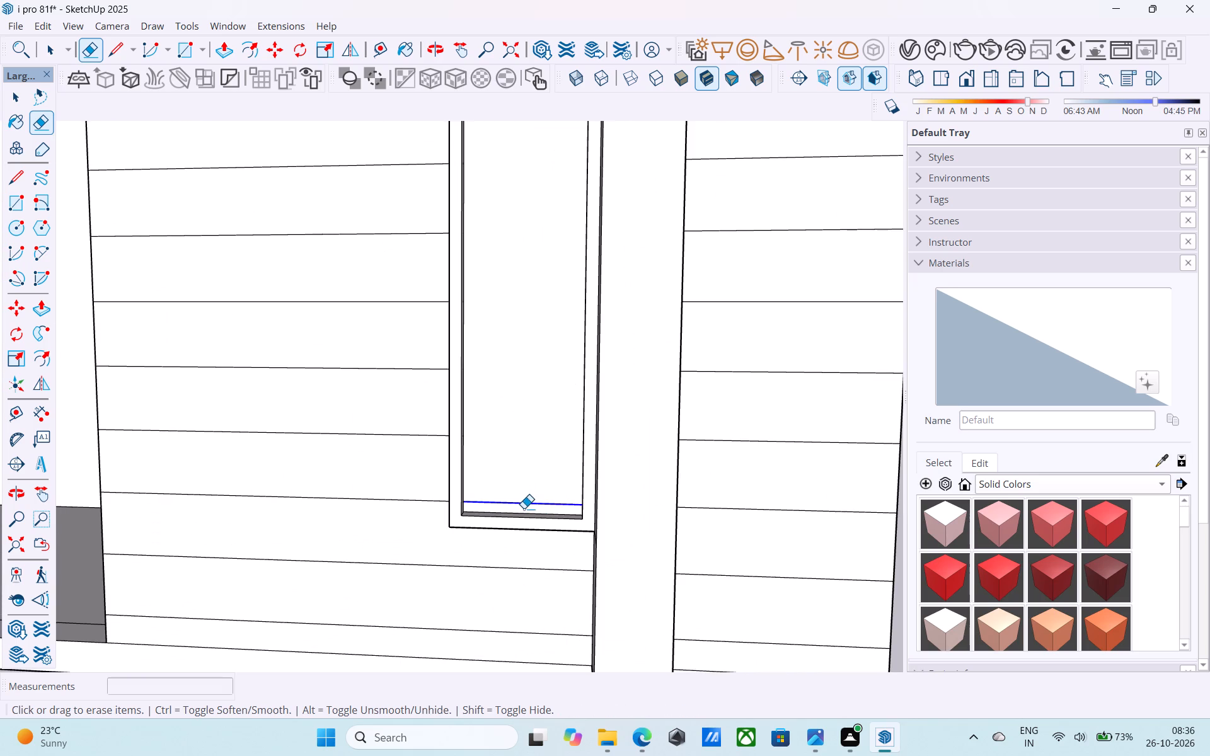
Erase the plinth outline at the base of the tall front wall, on both sides of the frame post, including its short vertical end.
scroll(522, 505, down, 18)
scroll(562, 539, up, 16)
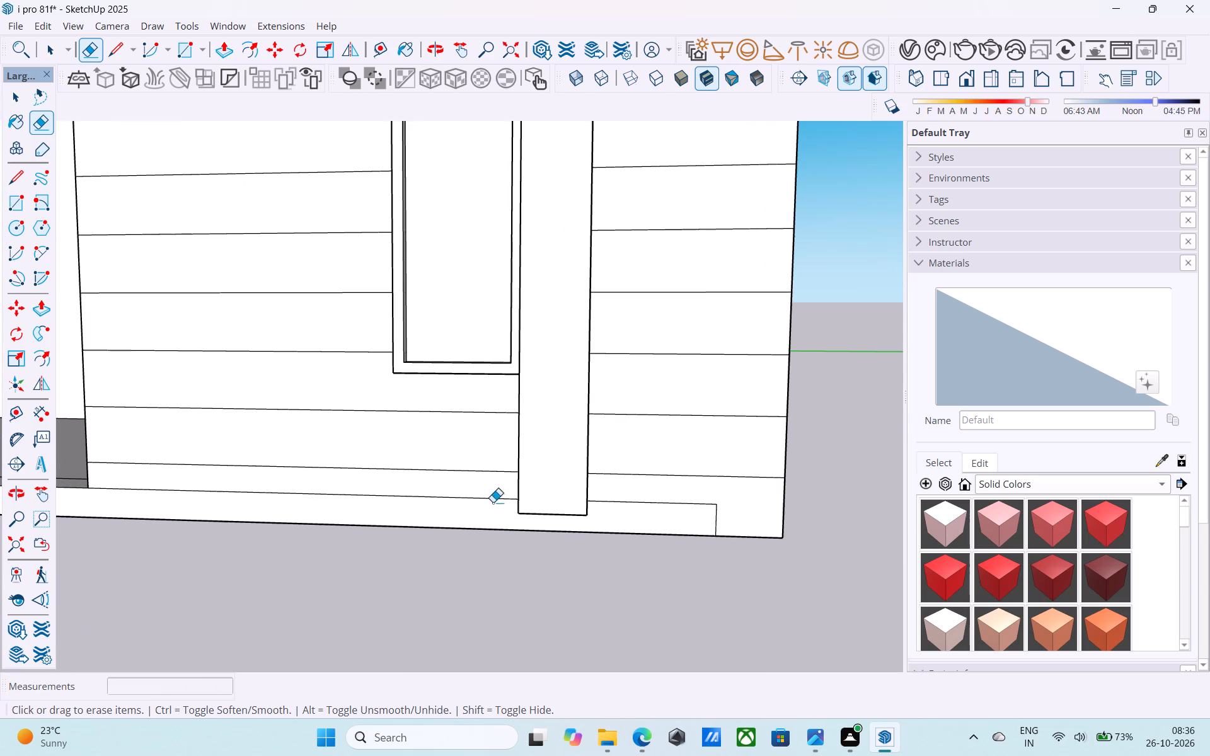
click(493, 501)
drag(625, 504, 629, 510)
drag(727, 517, 717, 520)
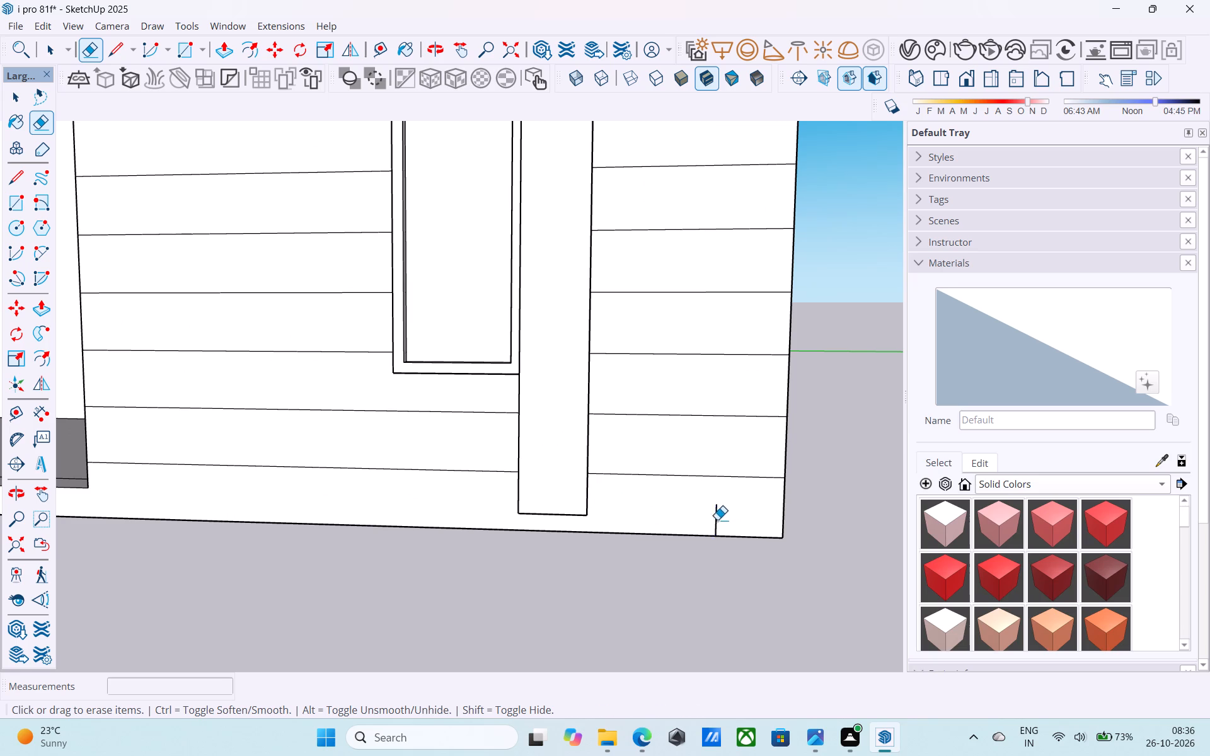
drag(717, 520, 711, 523)
Examine the whole house from the front, the open side, above and below, checking the grooved wall, slabs and frames.
scroll(487, 512, down, 19)
shift+middle_drag(492, 471, 512, 547)
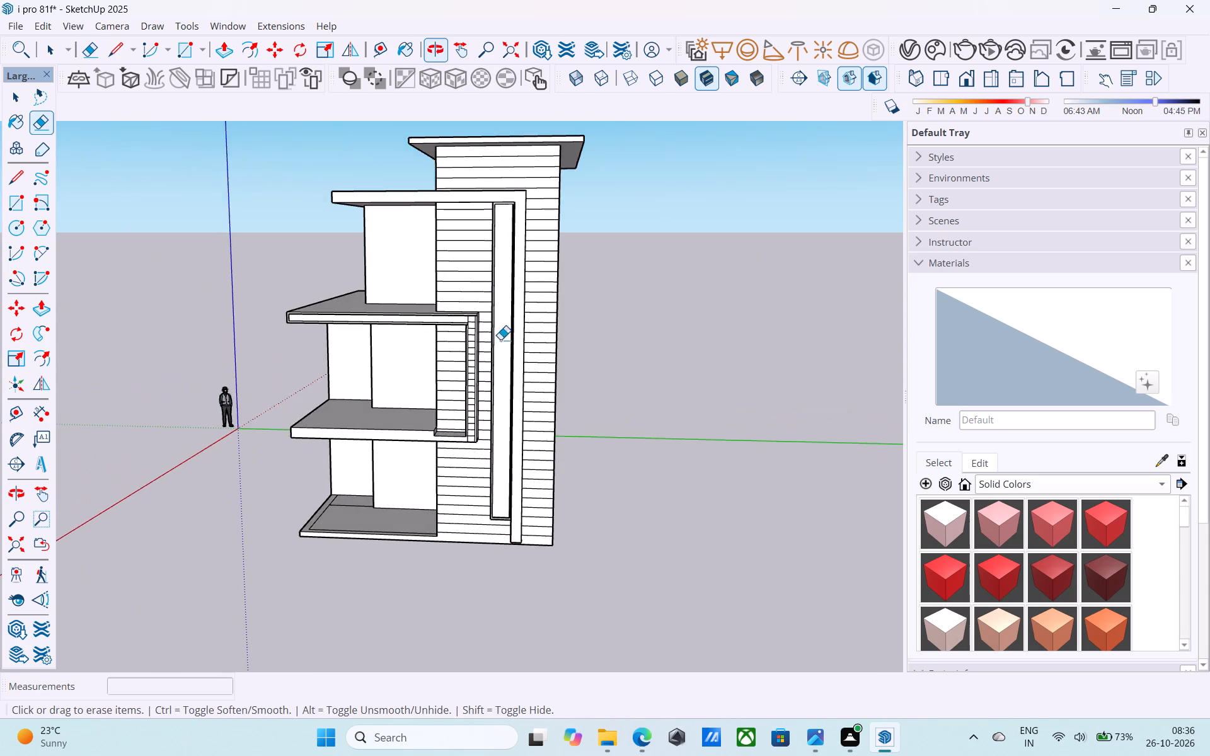
scroll(497, 263, down, 3)
shift+middle_drag(493, 268, 668, 325)
middle_drag(381, 335, 350, 285)
scroll(403, 301, up, 2)
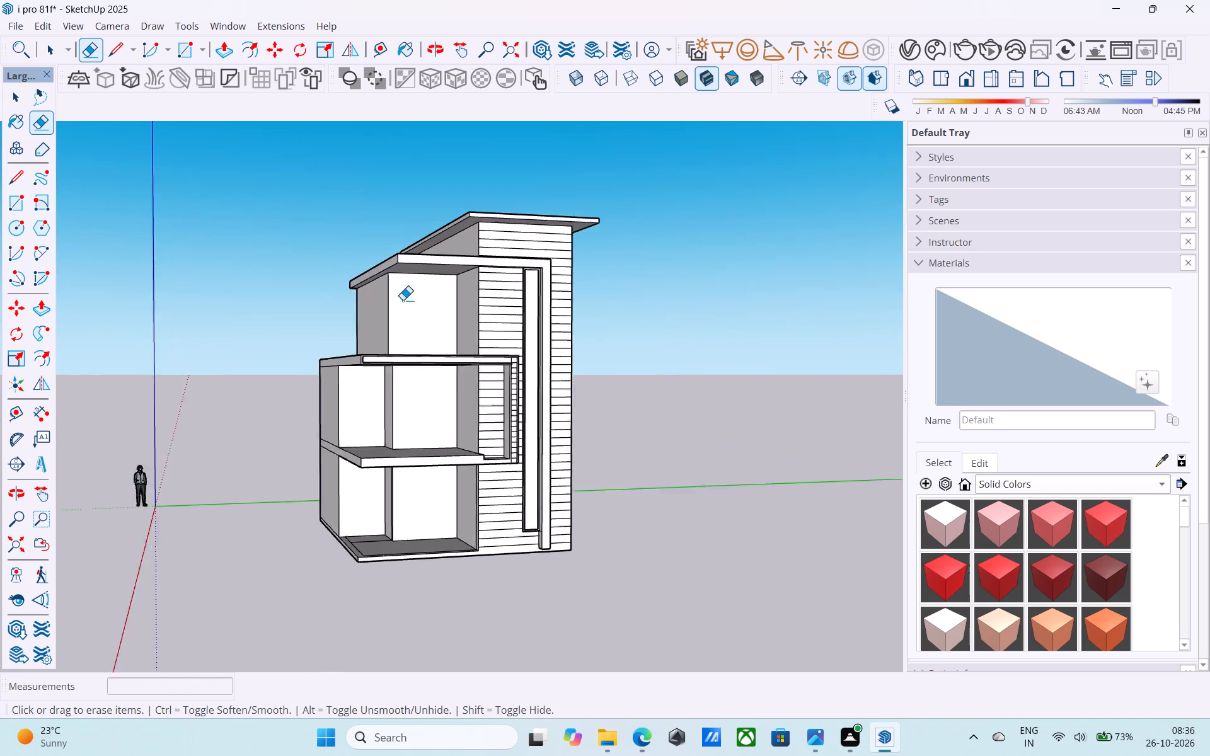
scroll(403, 300, up, 4)
middle_drag(410, 309, 326, 312)
scroll(319, 311, down, 5)
middle_drag(318, 311, 465, 233)
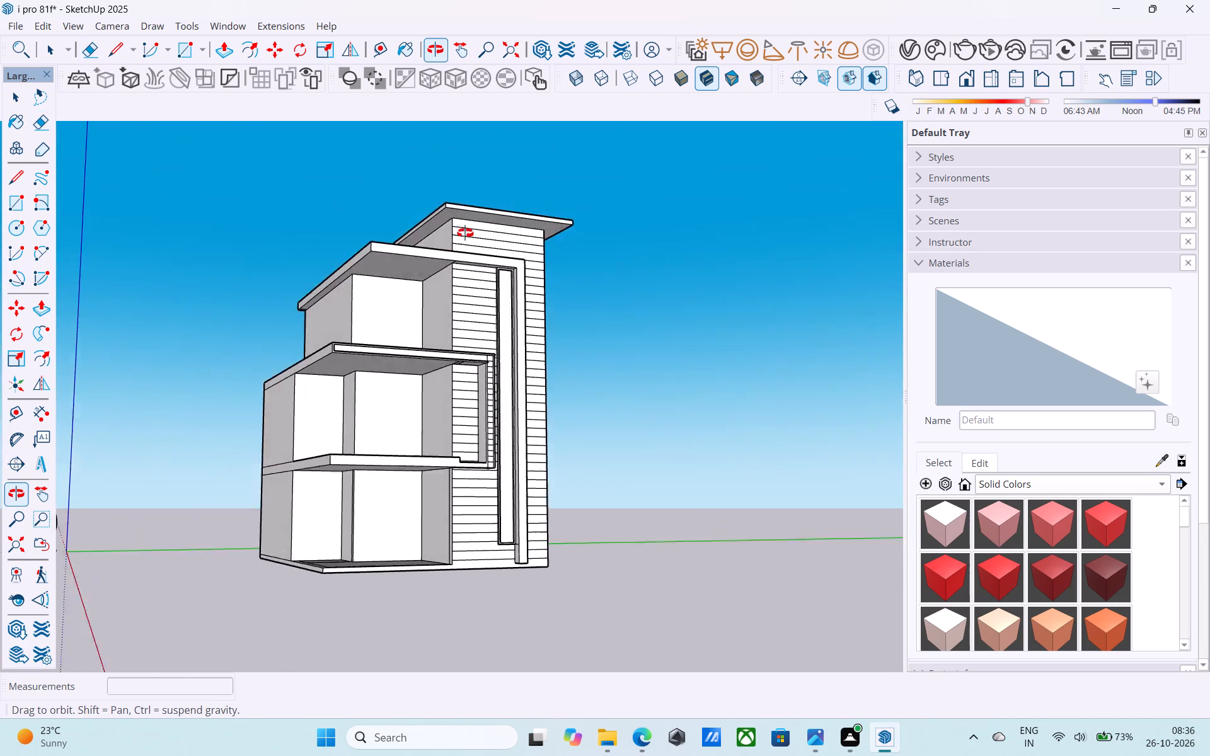
middle_drag(465, 233, 779, 316)
middle_drag(718, 345, 304, 442)
scroll(302, 440, up, 4)
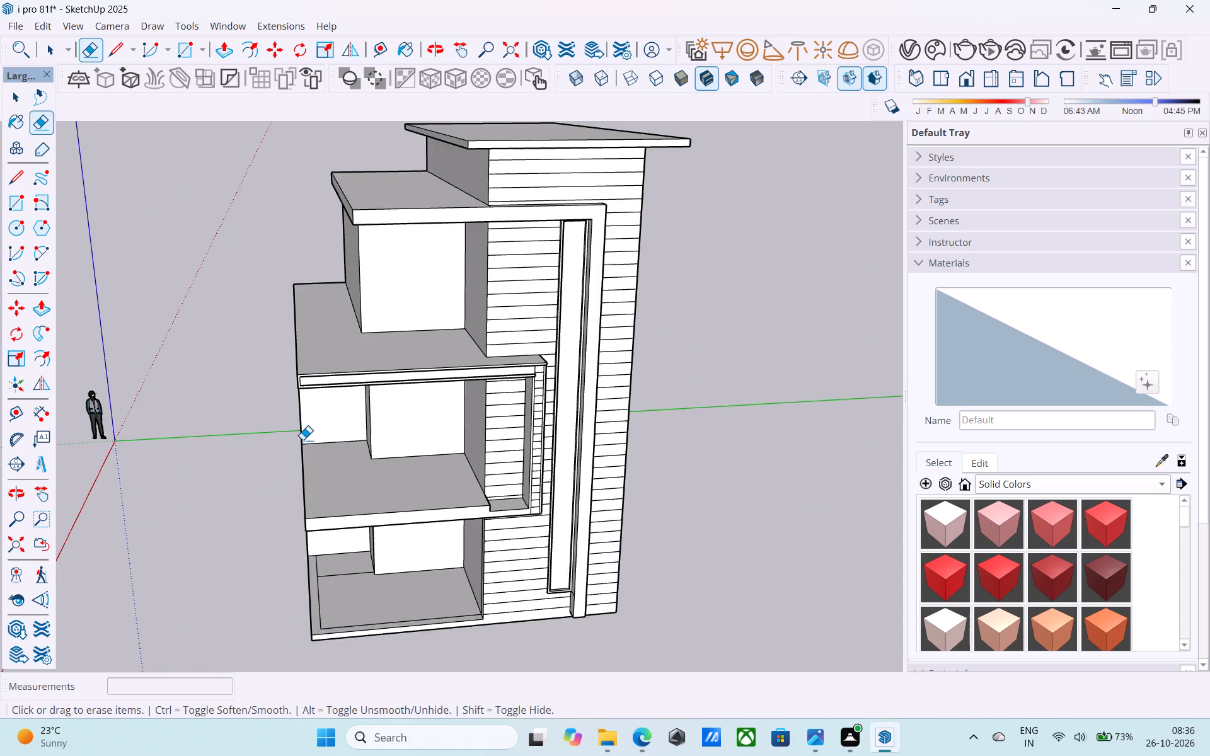
middle_drag(306, 435, 331, 364)
scroll(335, 345, down, 5)
middle_drag(381, 357, 608, 294)
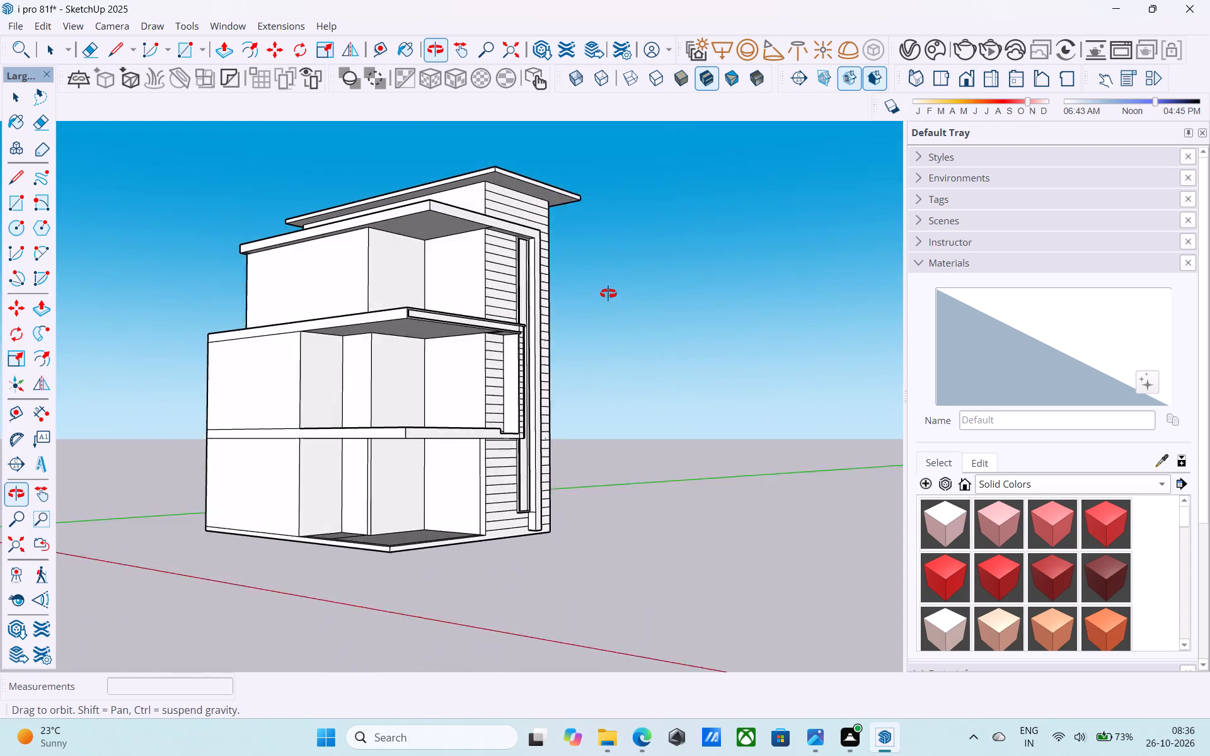
middle_drag(608, 294, 361, 471)
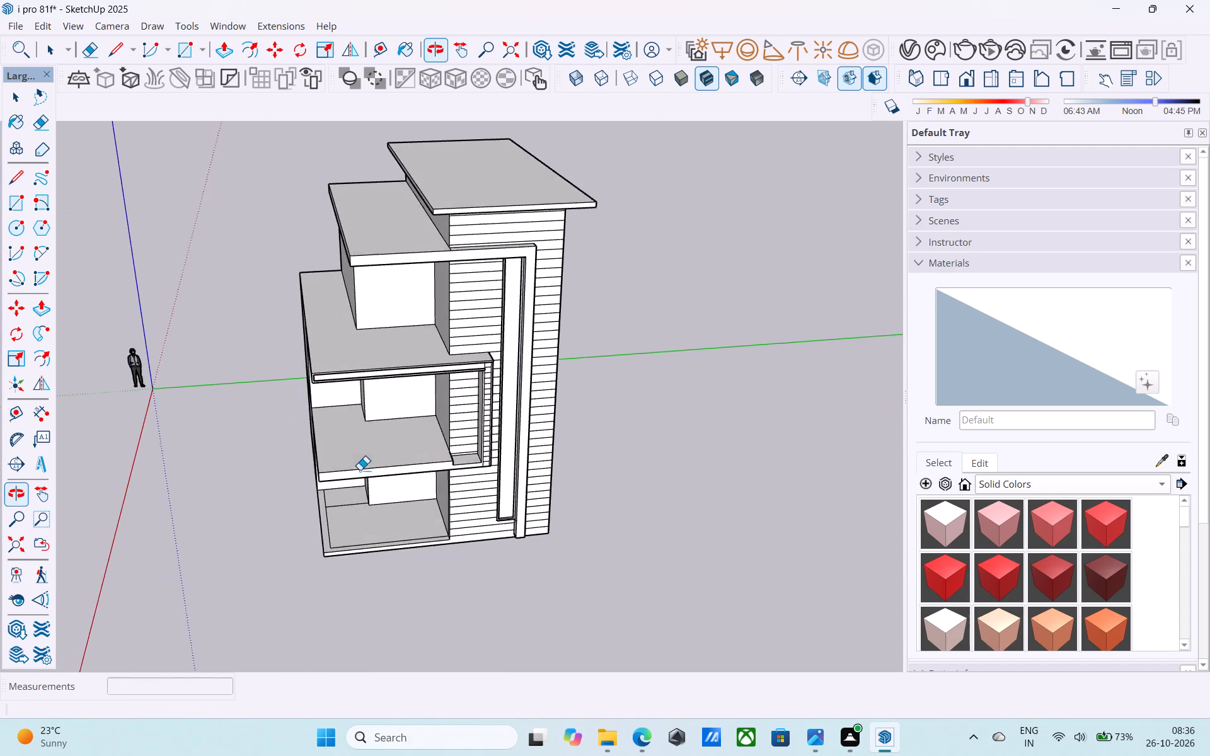
Push/Pull the top face of the uppermost roof slab up by 3".
scroll(466, 190, up, 8)
key(space)
click(466, 190)
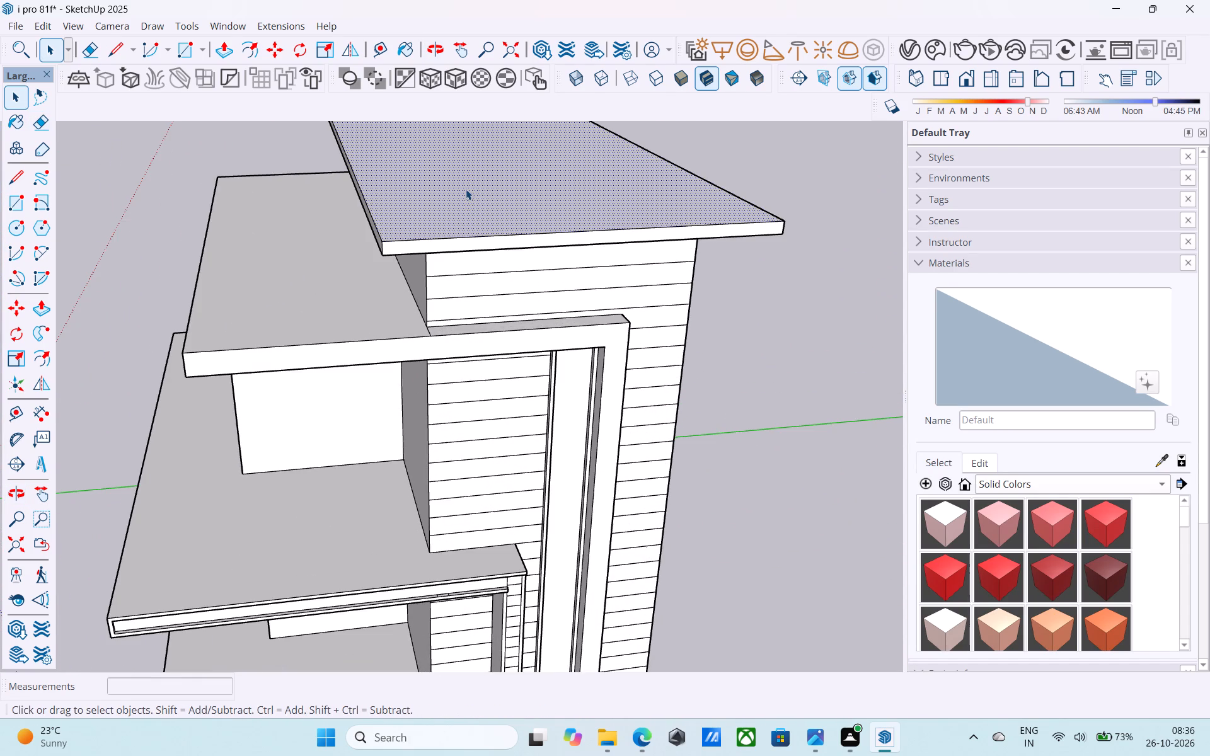
key(p)
click(466, 189)
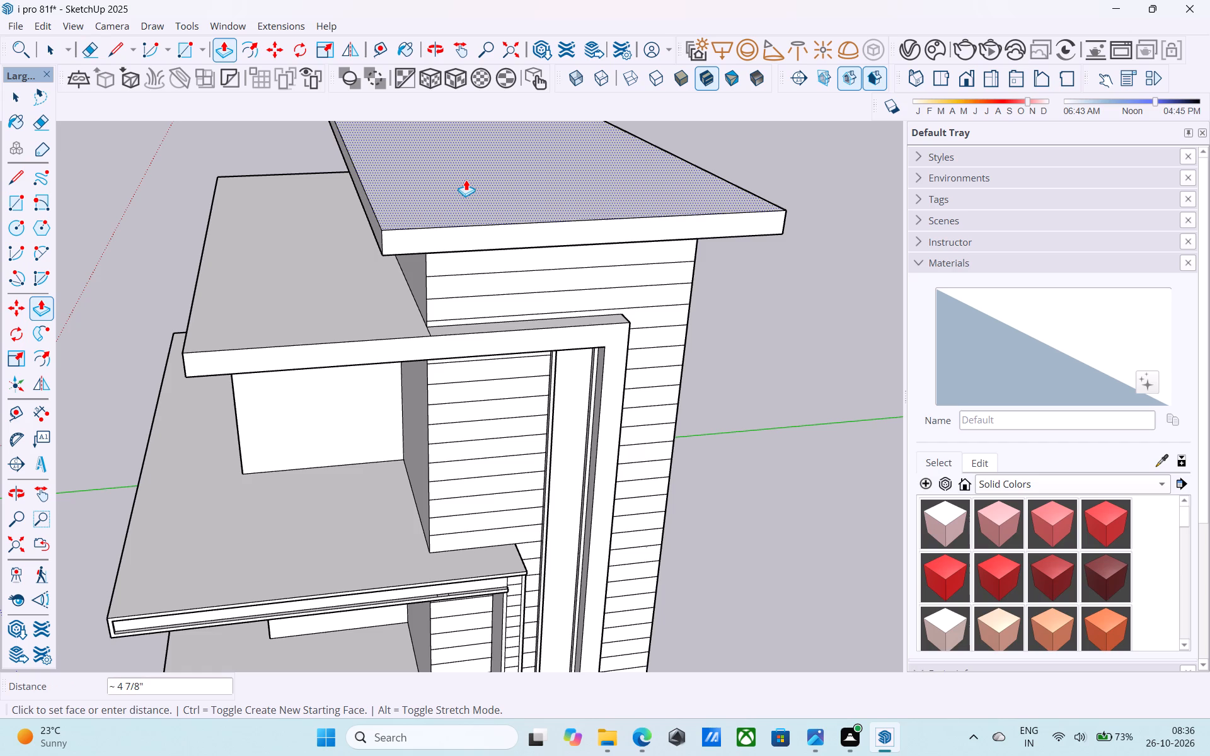
text(3")
key(Return)
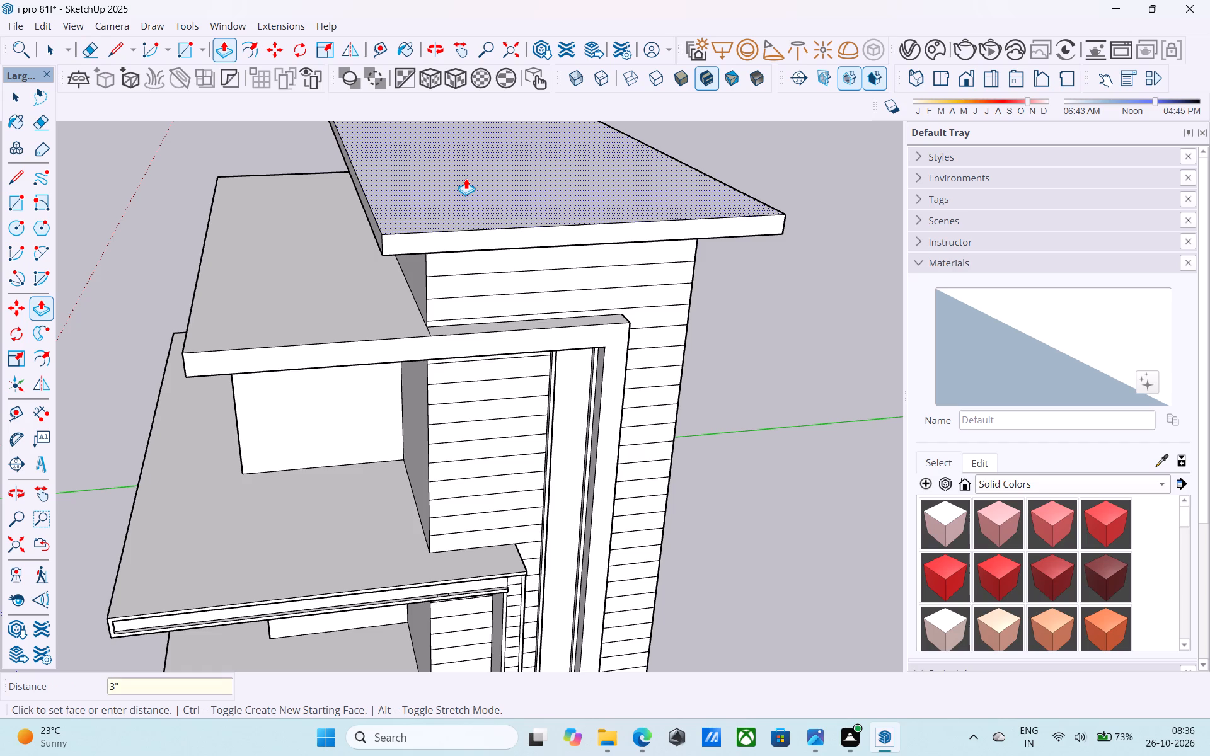
key(space)
Examine the thickened top slab and its overhangs from the front and side, together with the roofs below it.
scroll(466, 178, down, 7)
shift+middle_drag(466, 178, 434, 153)
scroll(448, 255, up, 7)
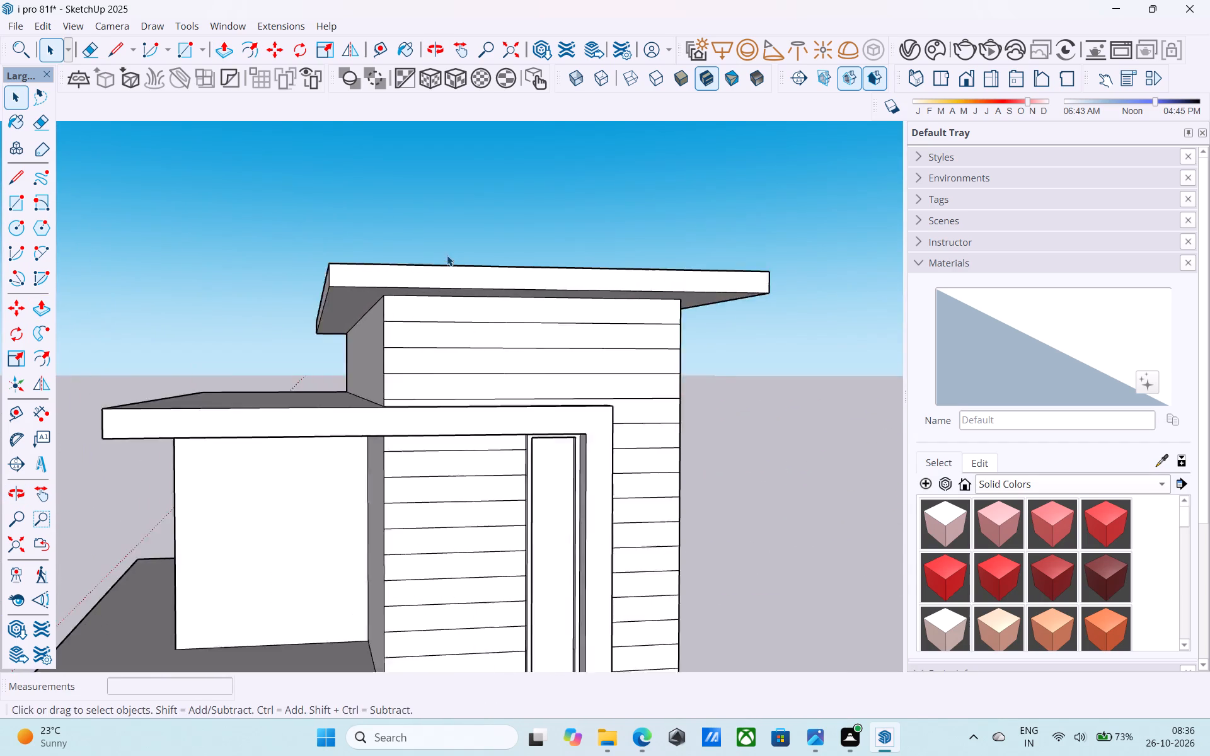
shift+middle_drag(442, 260, 508, 254)
scroll(500, 248, down, 5)
shift+middle_drag(493, 227, 483, 195)
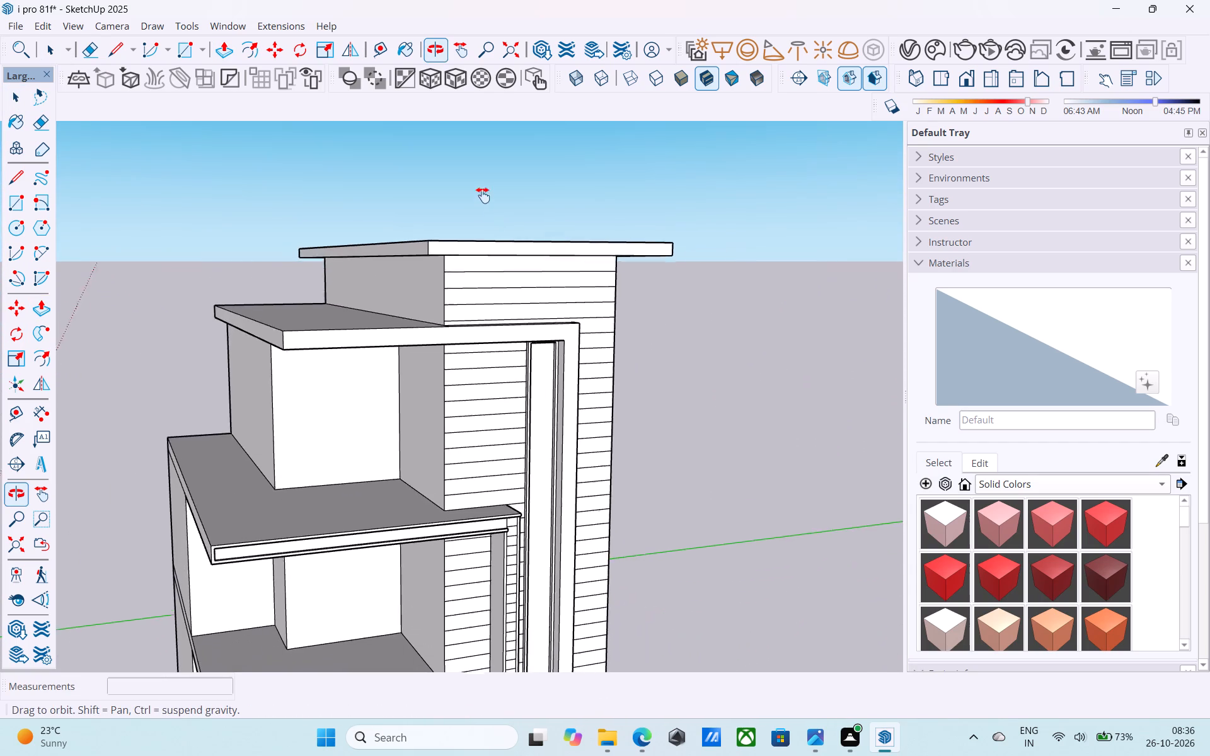
shift+middle_drag(483, 195, 432, 231)
scroll(332, 364, down, 1)
middle_drag(331, 365, 384, 290)
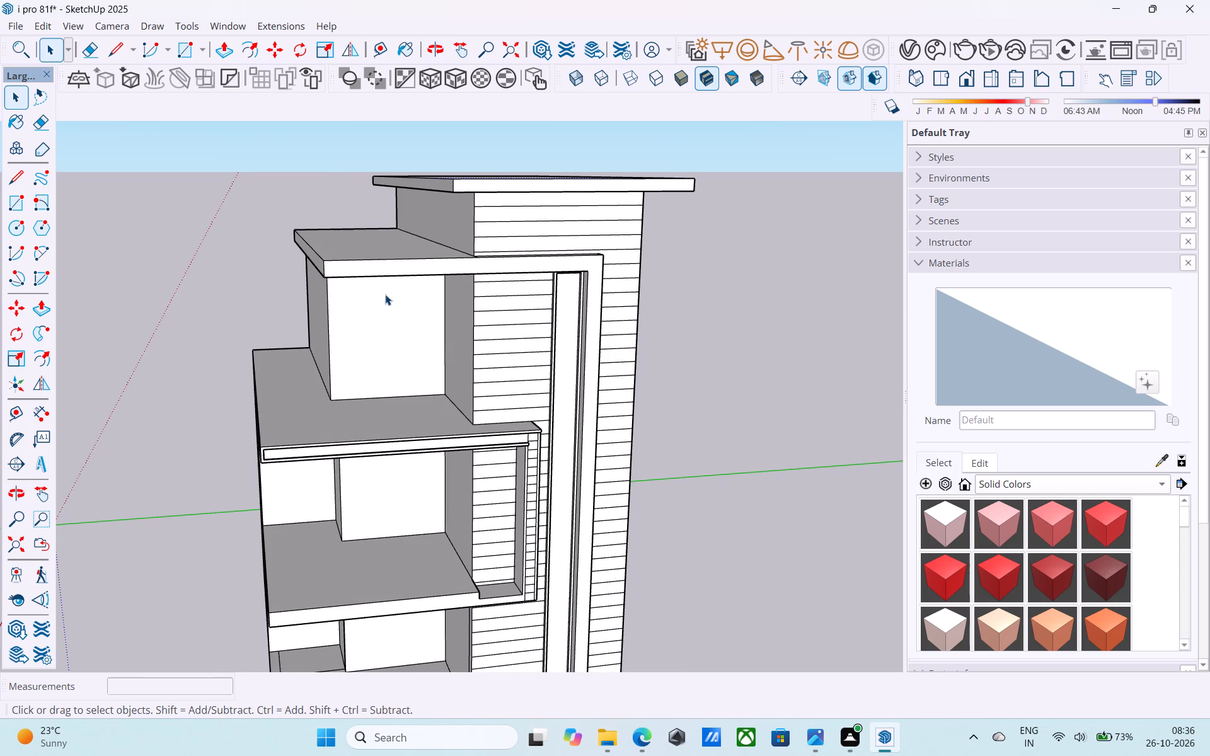
Erase the stray inset lines along the side and front edges of the ground-floor slab.
middle_drag(449, 453, 466, 389)
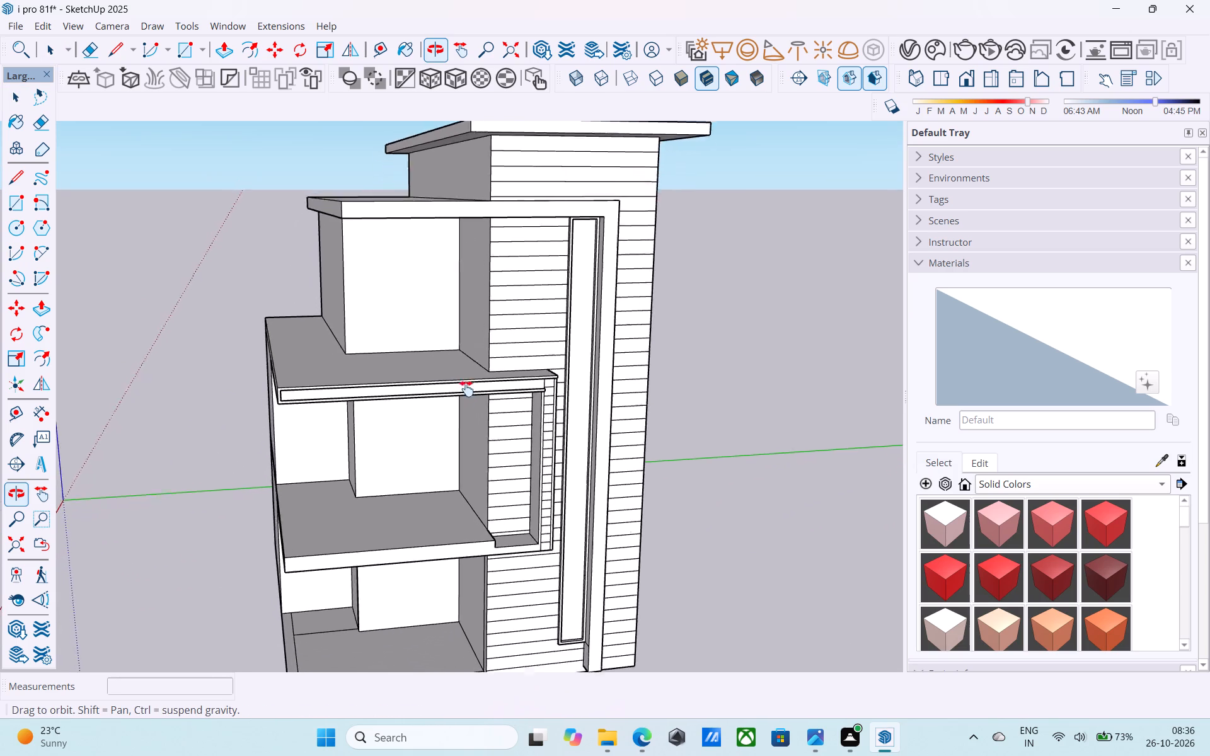
middle_drag(466, 389, 463, 255)
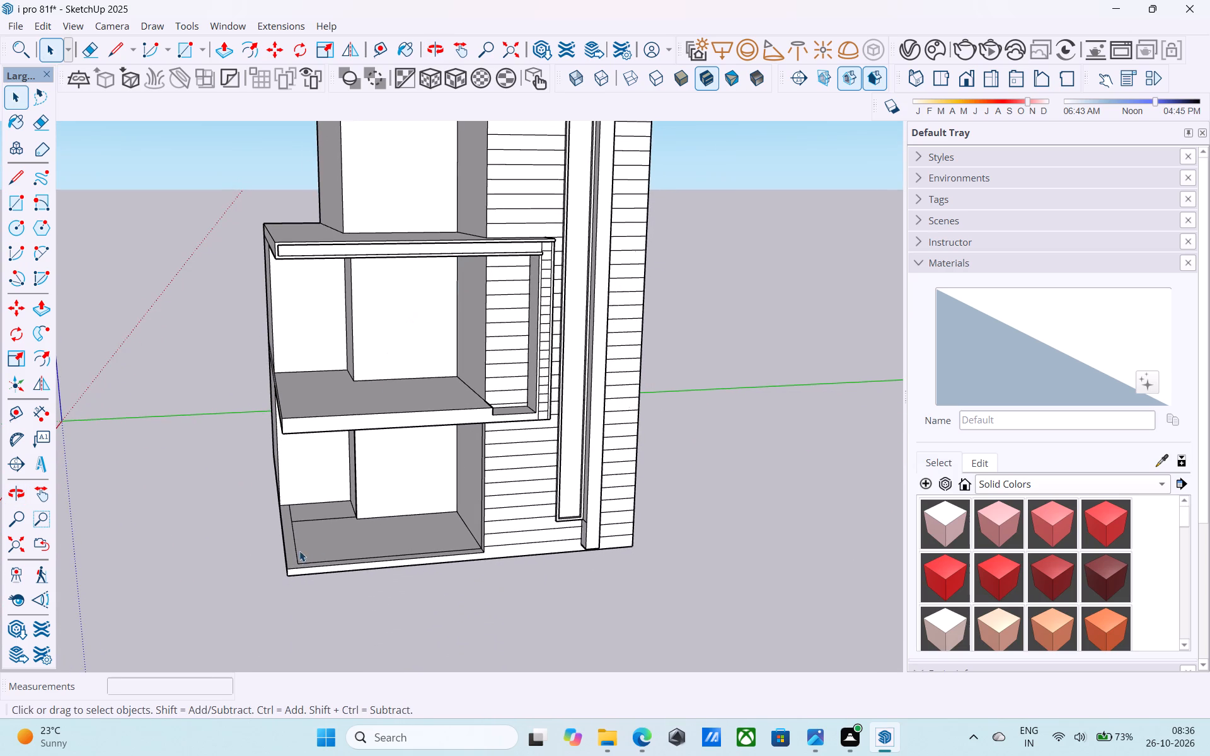
key(e)
scroll(308, 522, up, 6)
click(308, 520)
drag(301, 517, 273, 516)
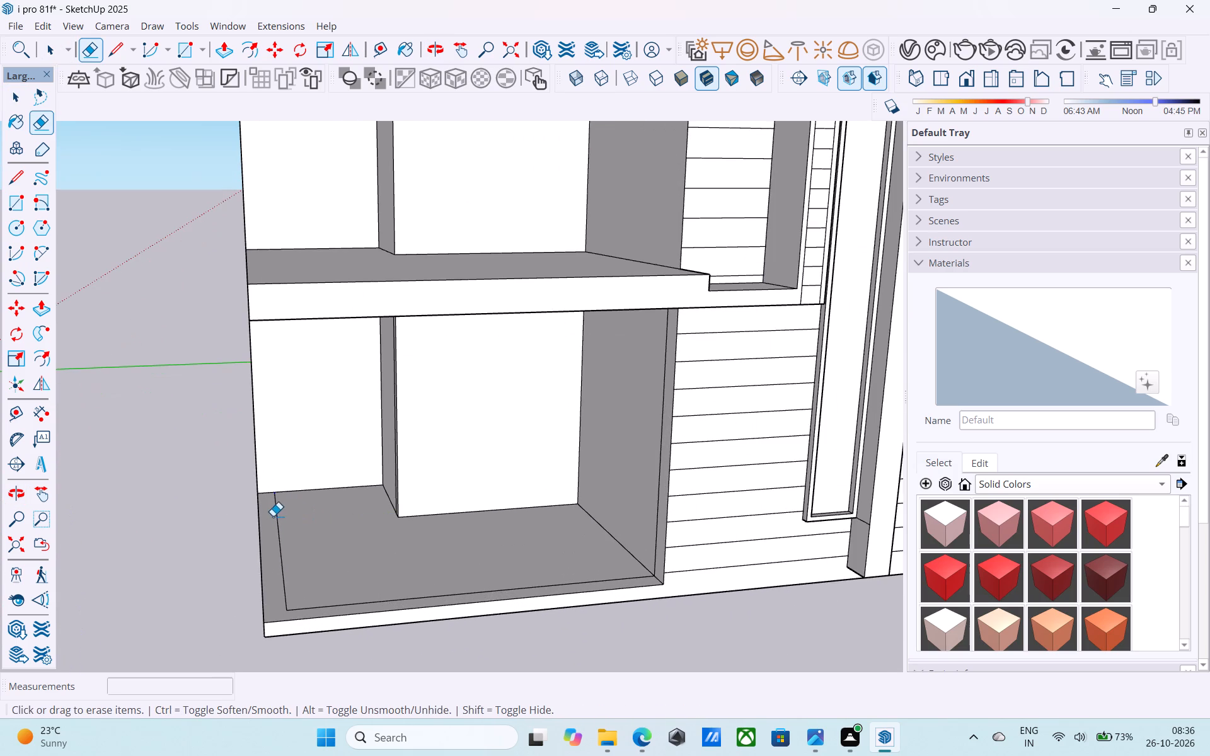
drag(273, 516, 268, 517)
scroll(316, 442, down, 5)
middle_drag(328, 462, 381, 561)
scroll(380, 558, up, 4)
click(376, 555)
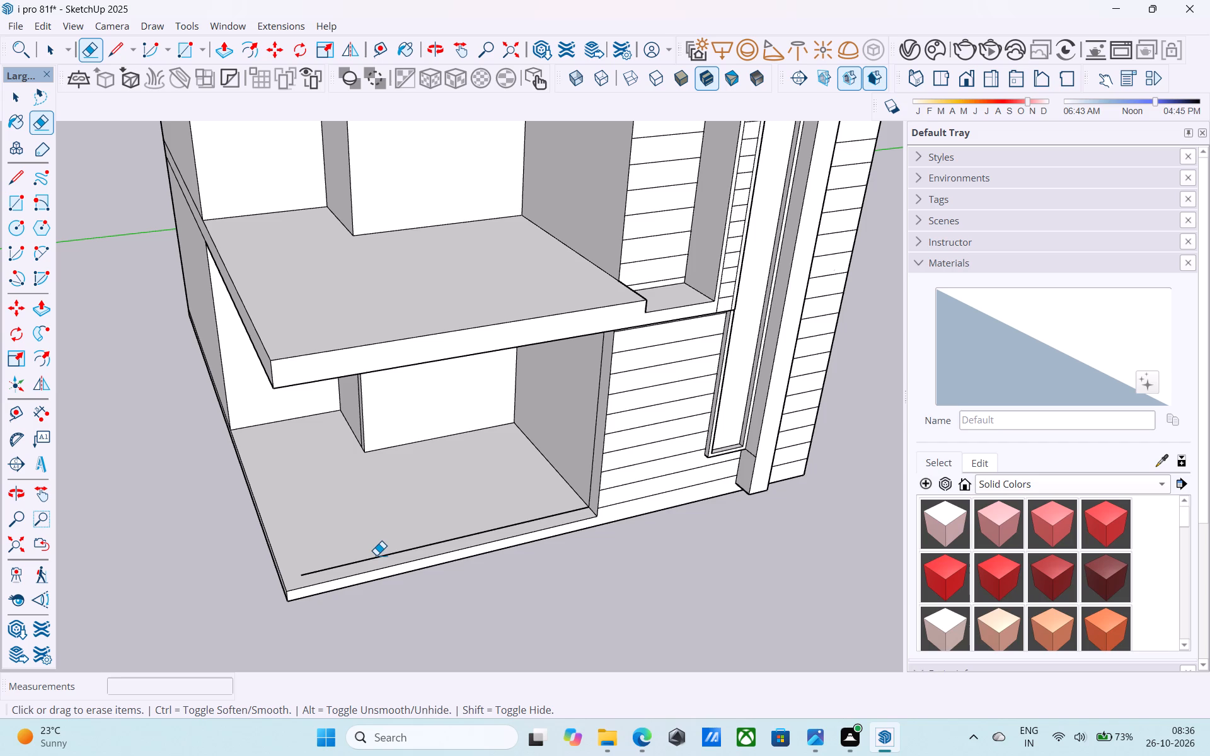
click(377, 558)
Erase the stray vertical line near the front edge of the ground floor's inner side wall, beside the grooved wall.
scroll(588, 402, up, 5)
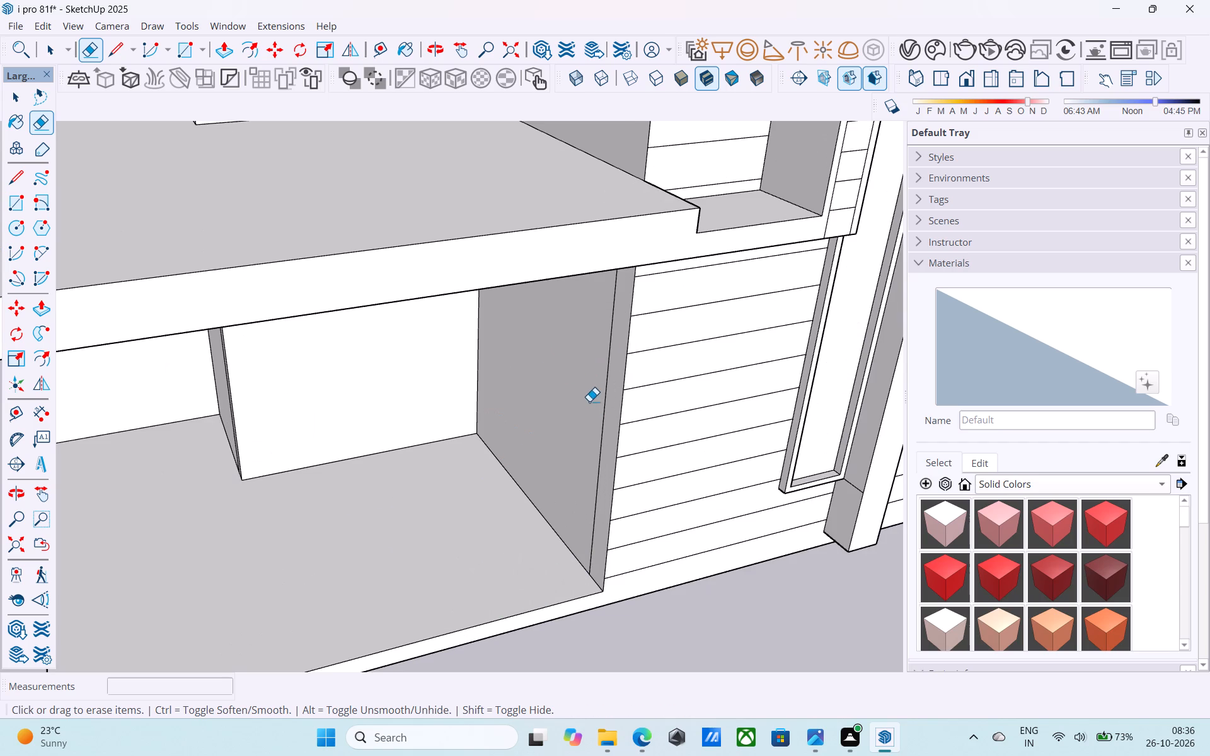
drag(604, 394, 604, 388)
click(606, 396)
scroll(599, 391, down, 6)
Place a vertical guide 1' from the inner corner edge on the ground floor's recessed back wall.
shift+middle_drag(597, 396, 596, 415)
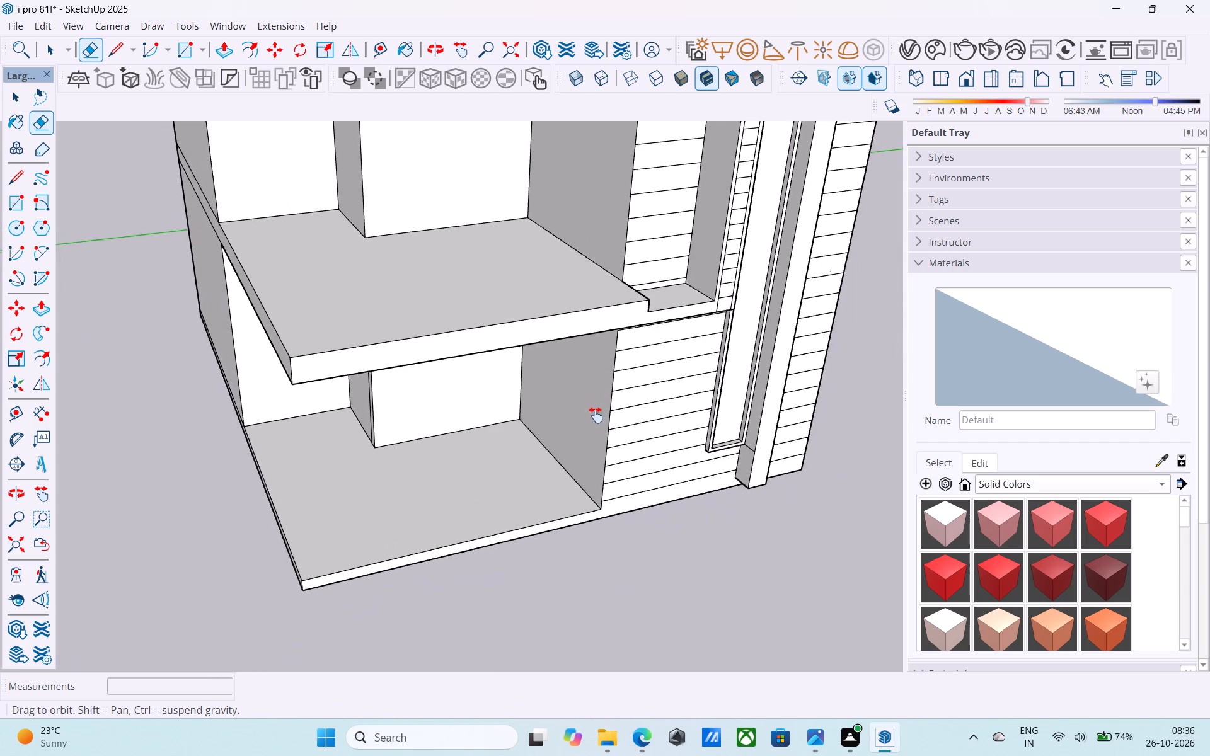
shift+middle_drag(596, 415, 664, 622)
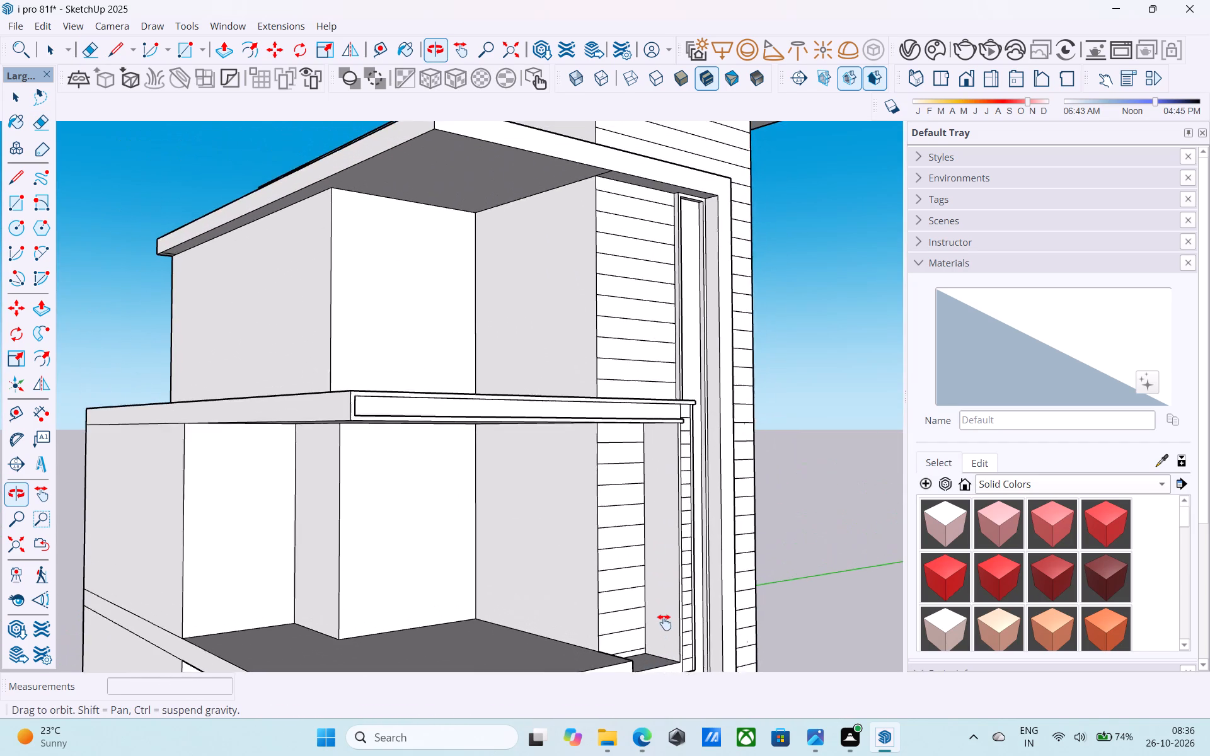
shift+middle_drag(664, 622, 606, 261)
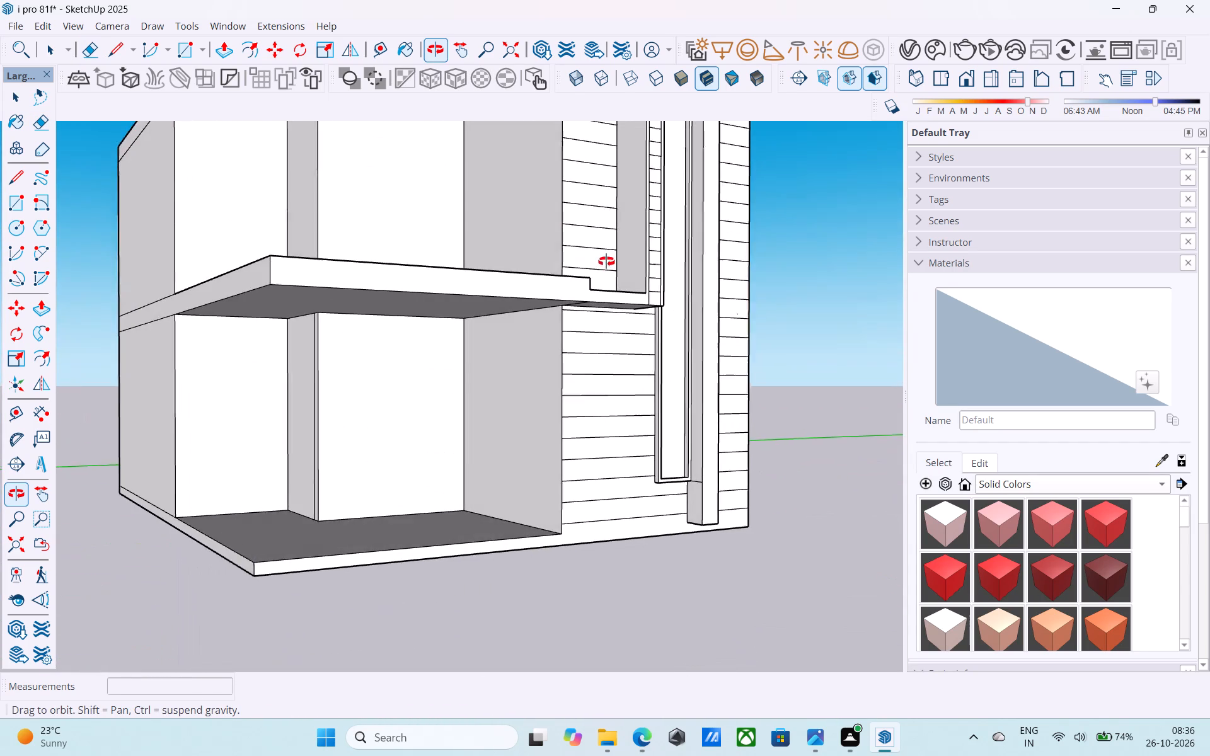
shift+middle_drag(606, 261, 608, 261)
middle_drag(462, 478, 460, 463)
scroll(460, 463, up, 6)
key(t)
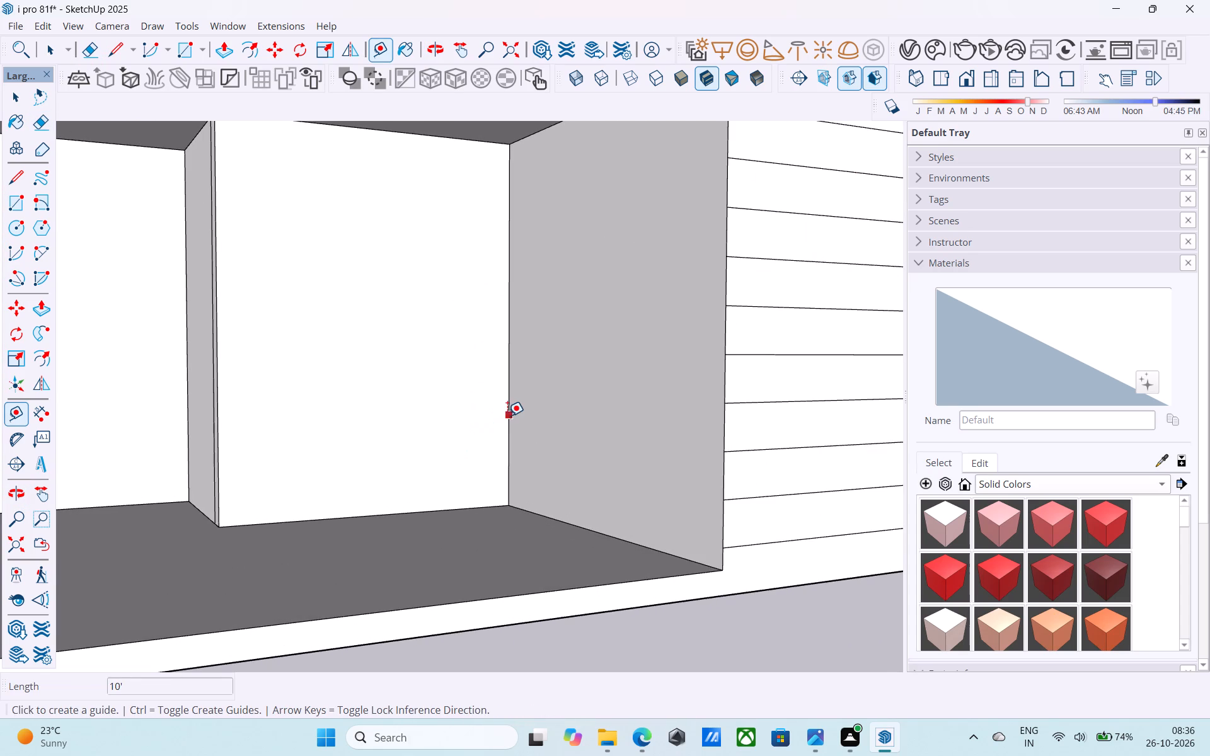
click(507, 416)
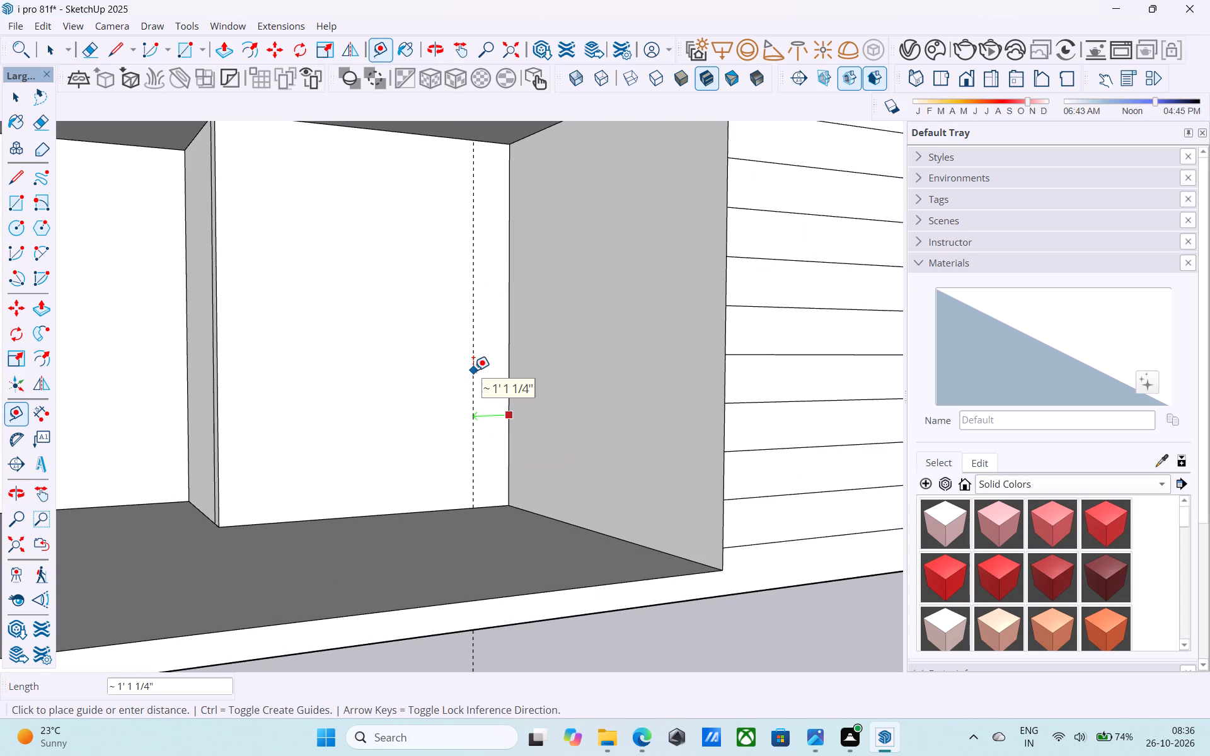
text(1')
key(Return)
Draw a 4' by 8' door rectangle on the ground-floor back wall, starting where the guide meets the floor.
key(r)
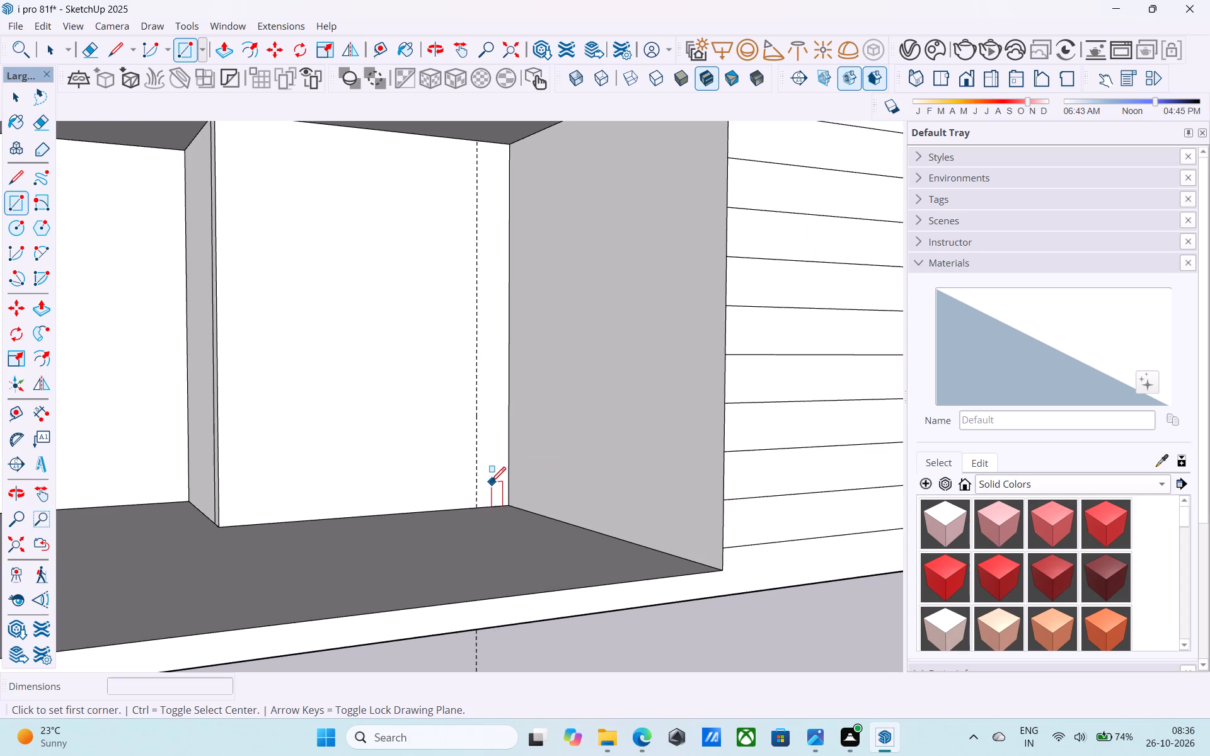
middle_drag(477, 506, 460, 540)
scroll(456, 544, up, 8)
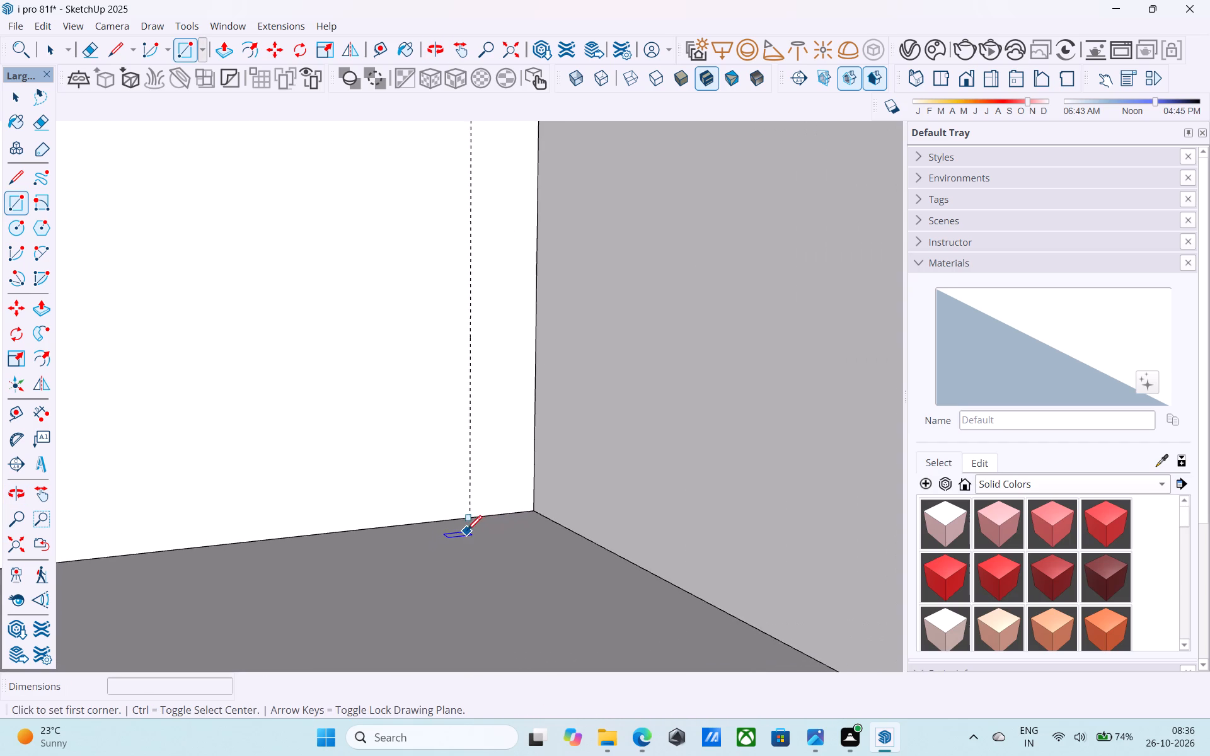
click(473, 512)
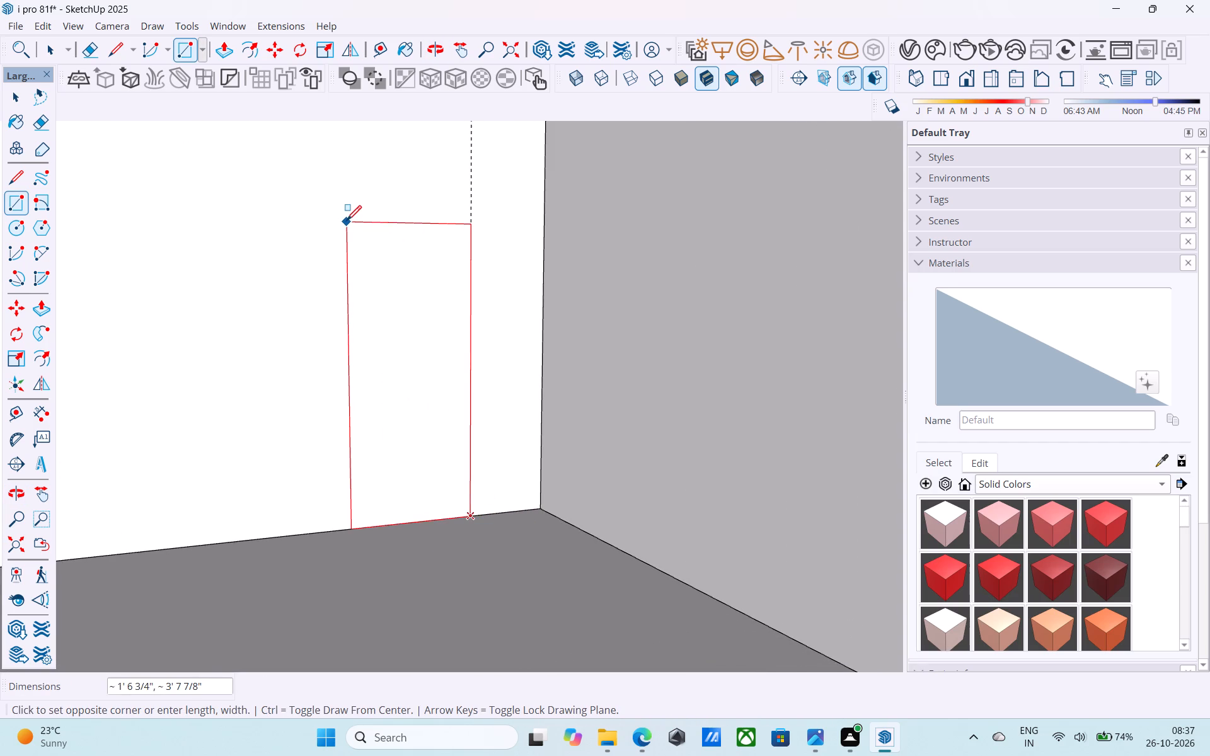
scroll(345, 222, down, 20)
scroll(345, 222, down, 4)
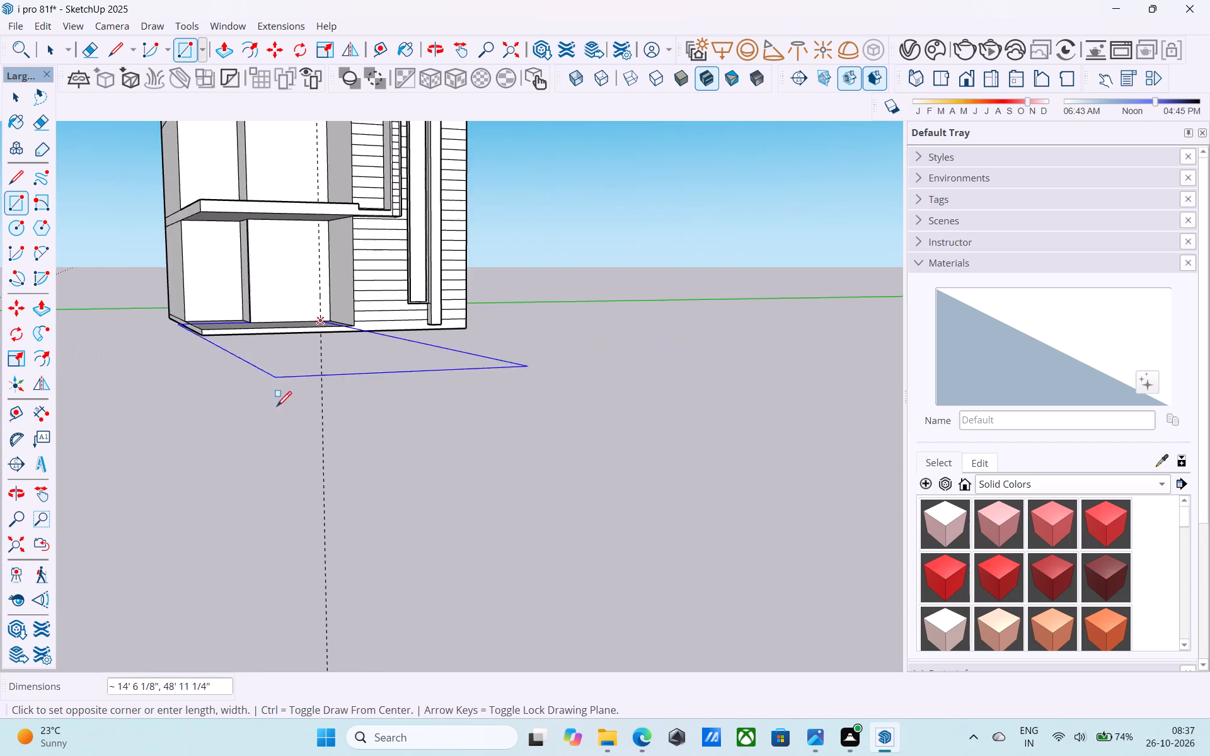
scroll(277, 408, down, 3)
scroll(305, 341, up, 10)
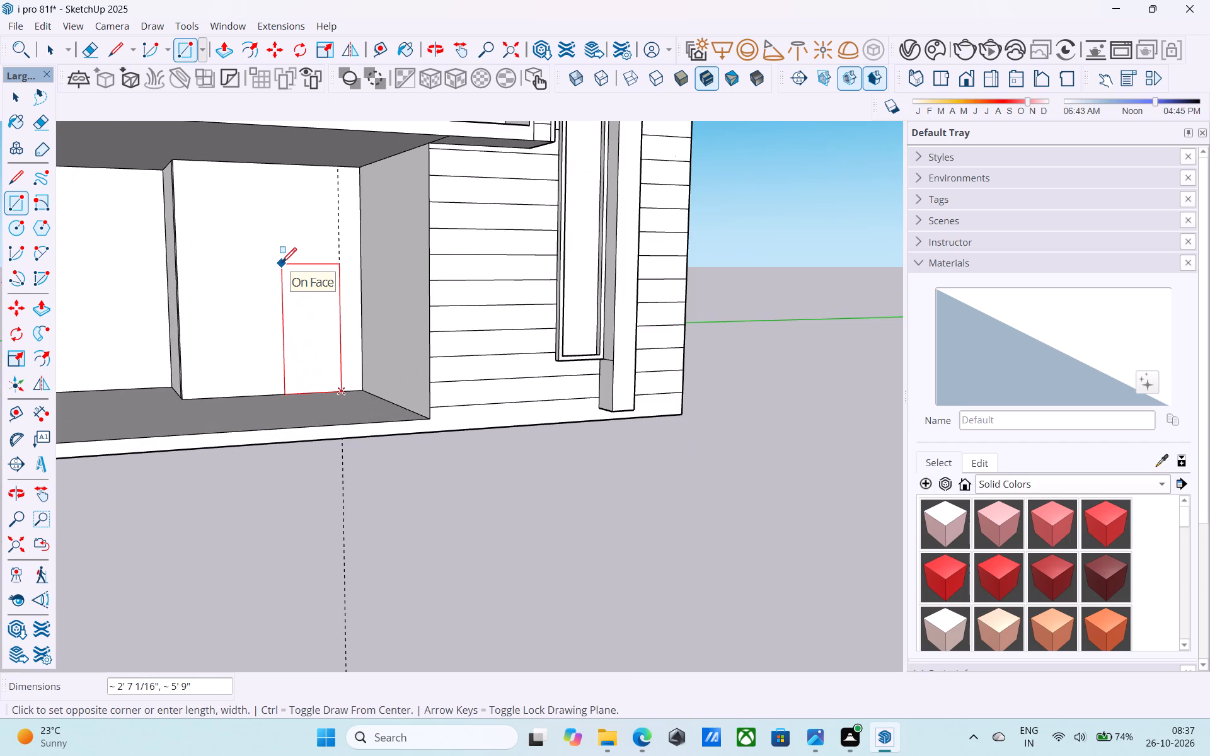
key(4)
text(',8')
key(Return)
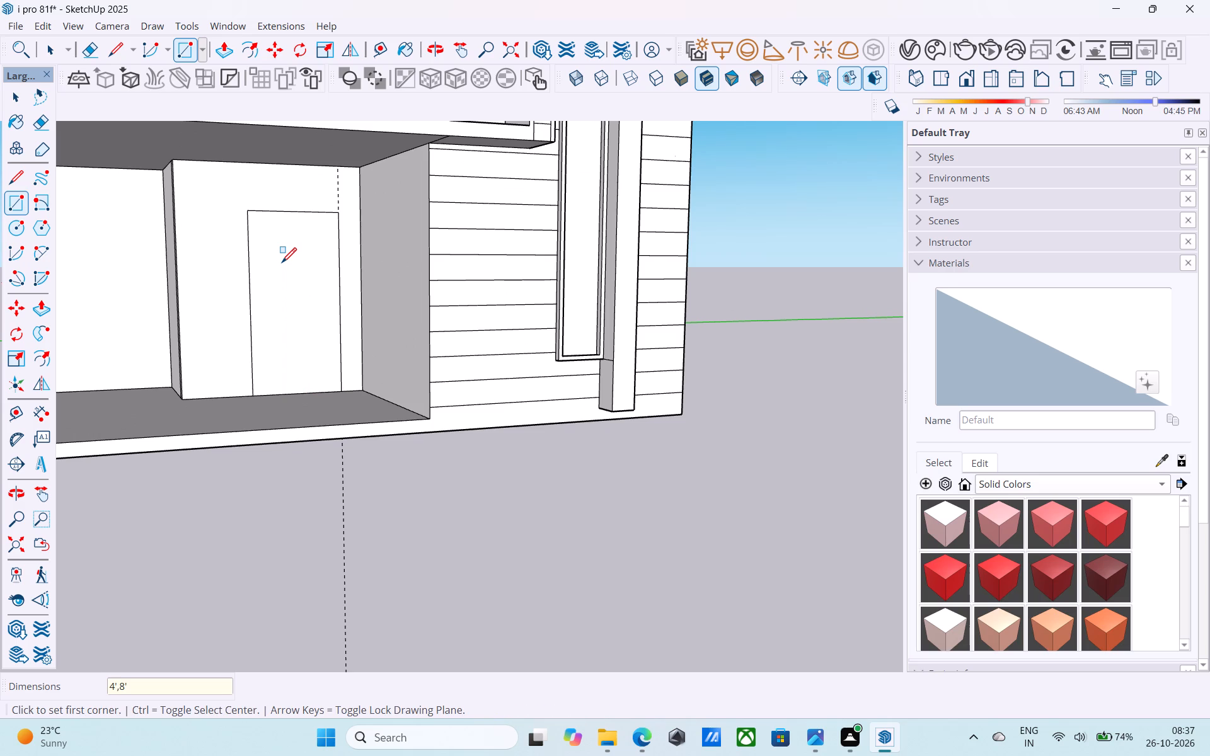
Offset the door rectangle's outline 3" inward for the frame.
key(space)
click(282, 263)
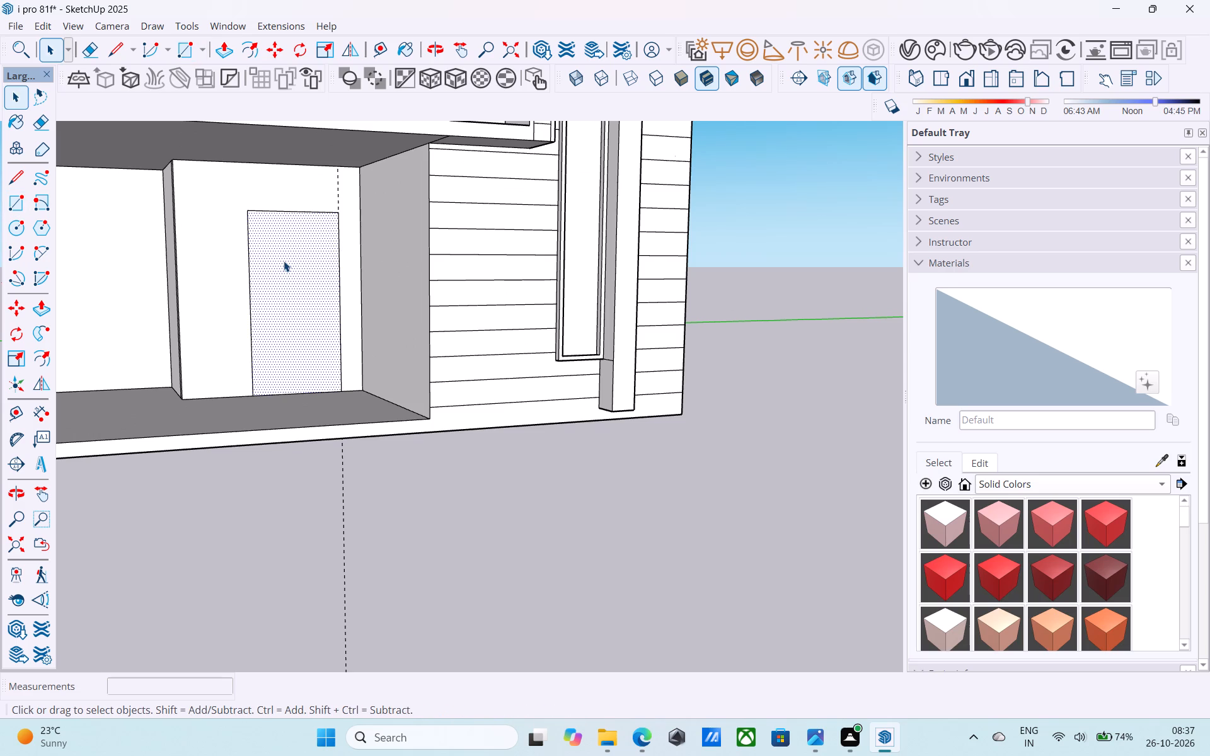
key(f)
click(284, 260)
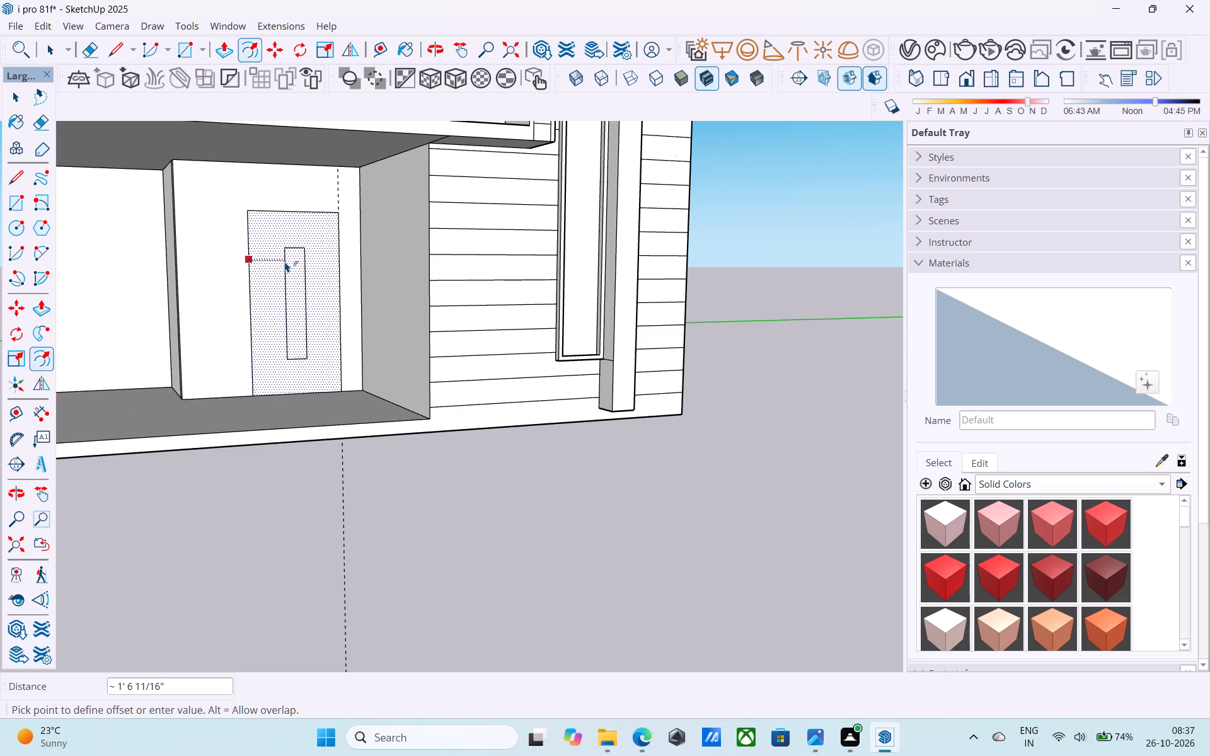
key(3)
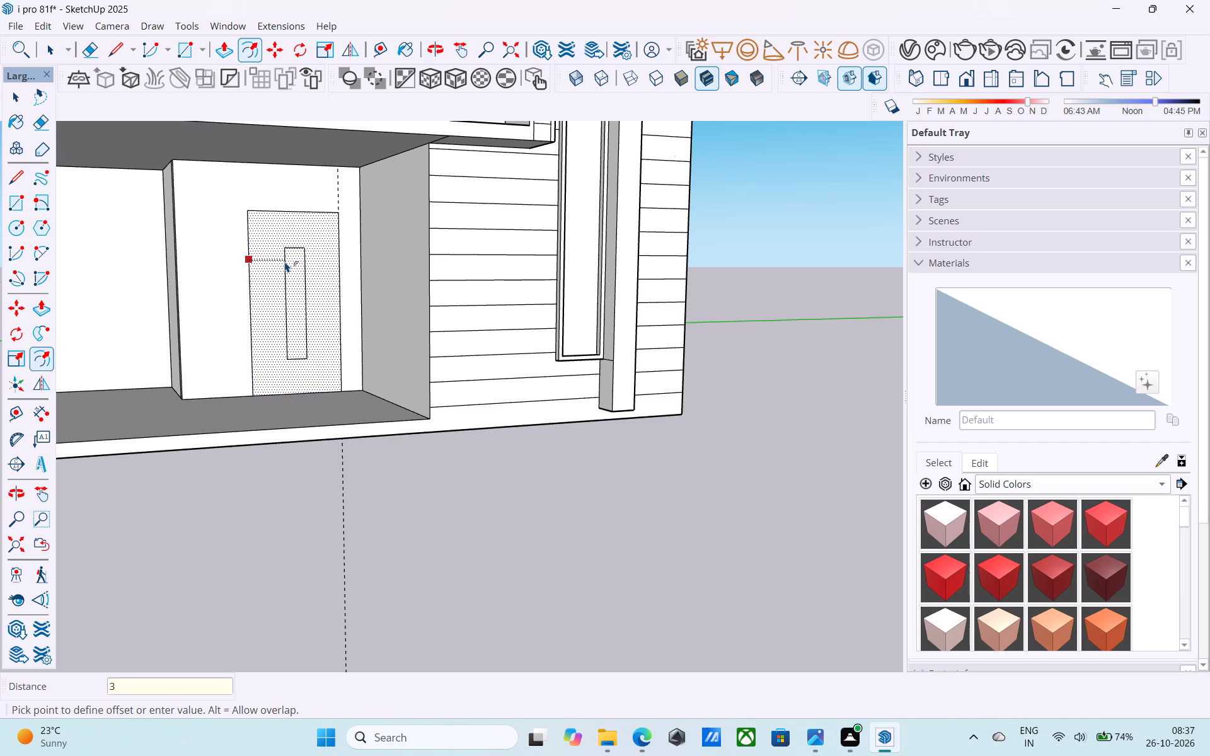
key(shift+quotedbl)
key(Return)
Push/Pull the inner door face back 6" through the wall to cut the doorway opening.
key(space)
click(285, 261)
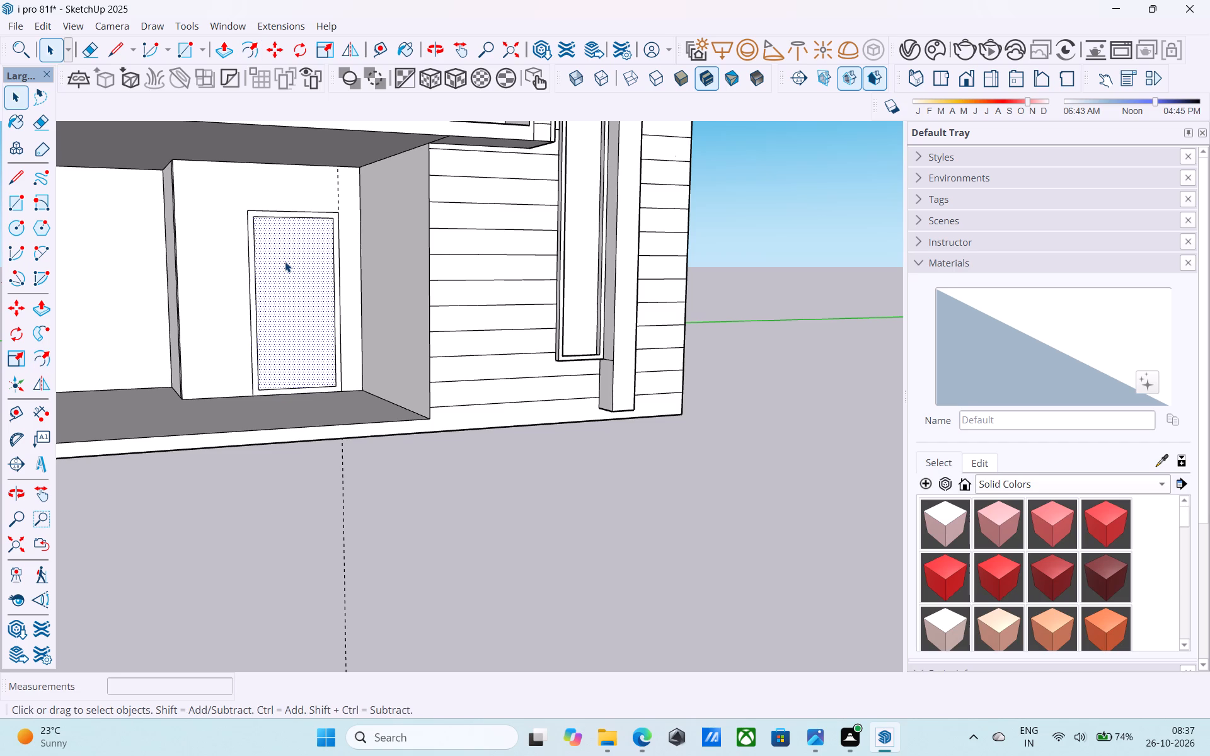
key(p)
scroll(282, 262, up, 4)
click(293, 291)
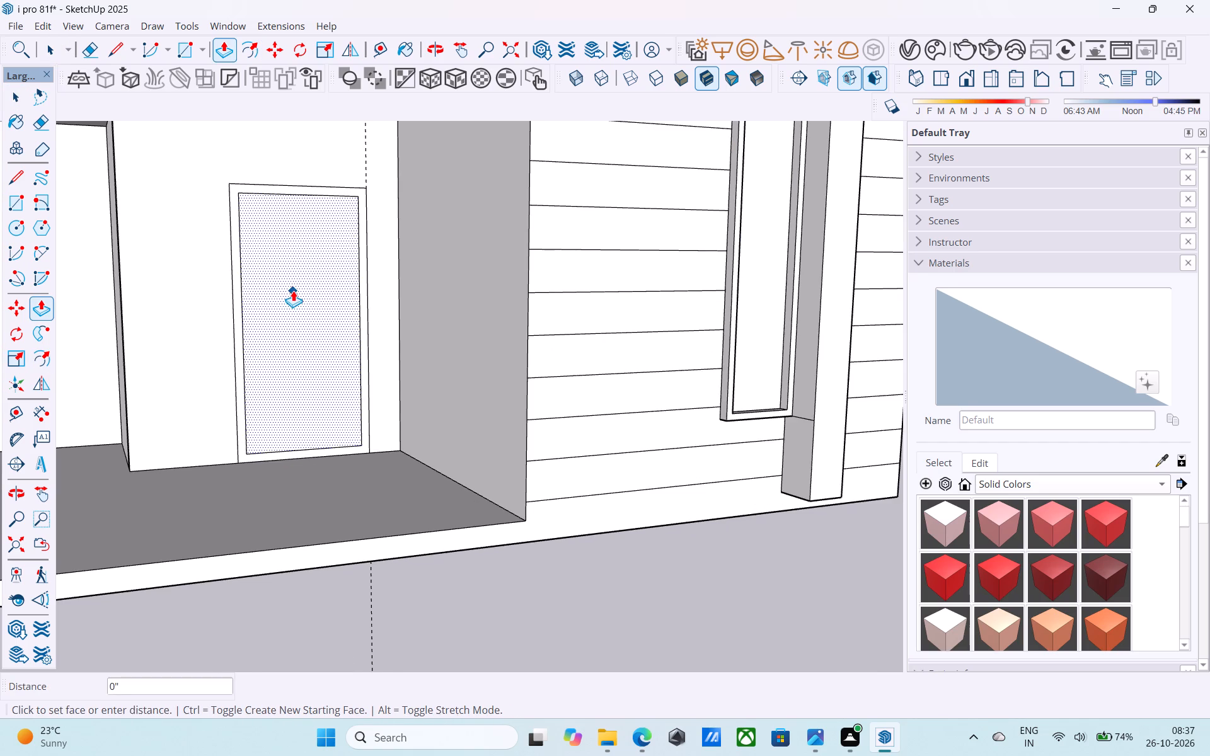
scroll(289, 275, up, 2)
click(289, 275)
scroll(289, 275, down, 7)
middle_drag(289, 275, 429, 349)
middle_drag(347, 345, 289, 329)
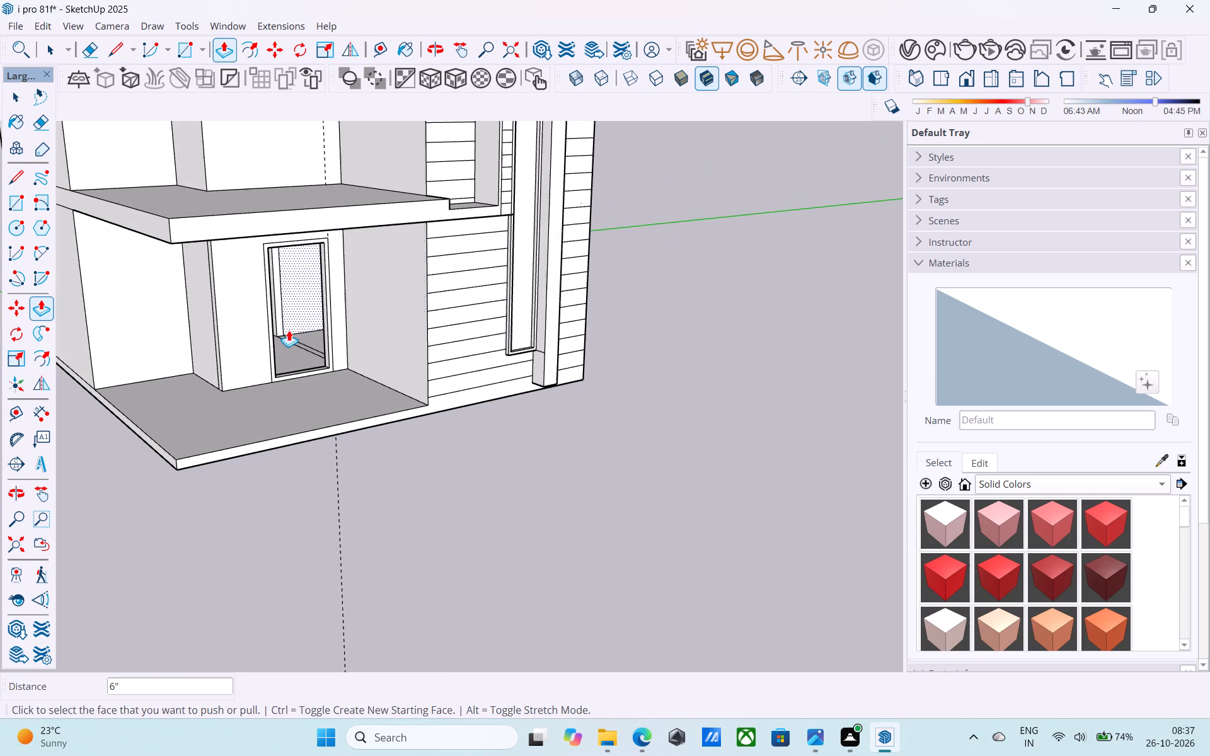
Erase the stray wall line and the two stray floor lines inside the room behind the doorway.
click(95, 45)
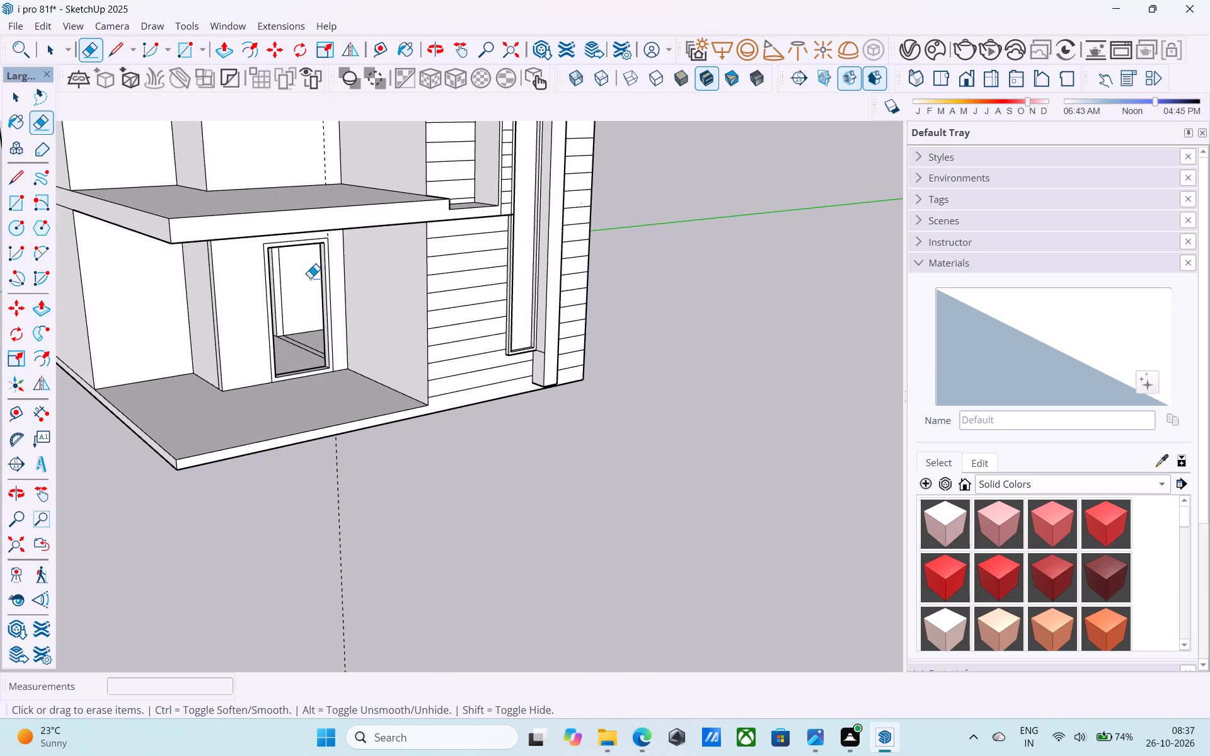
scroll(294, 288, up, 8)
click(270, 272)
drag(309, 412, 291, 418)
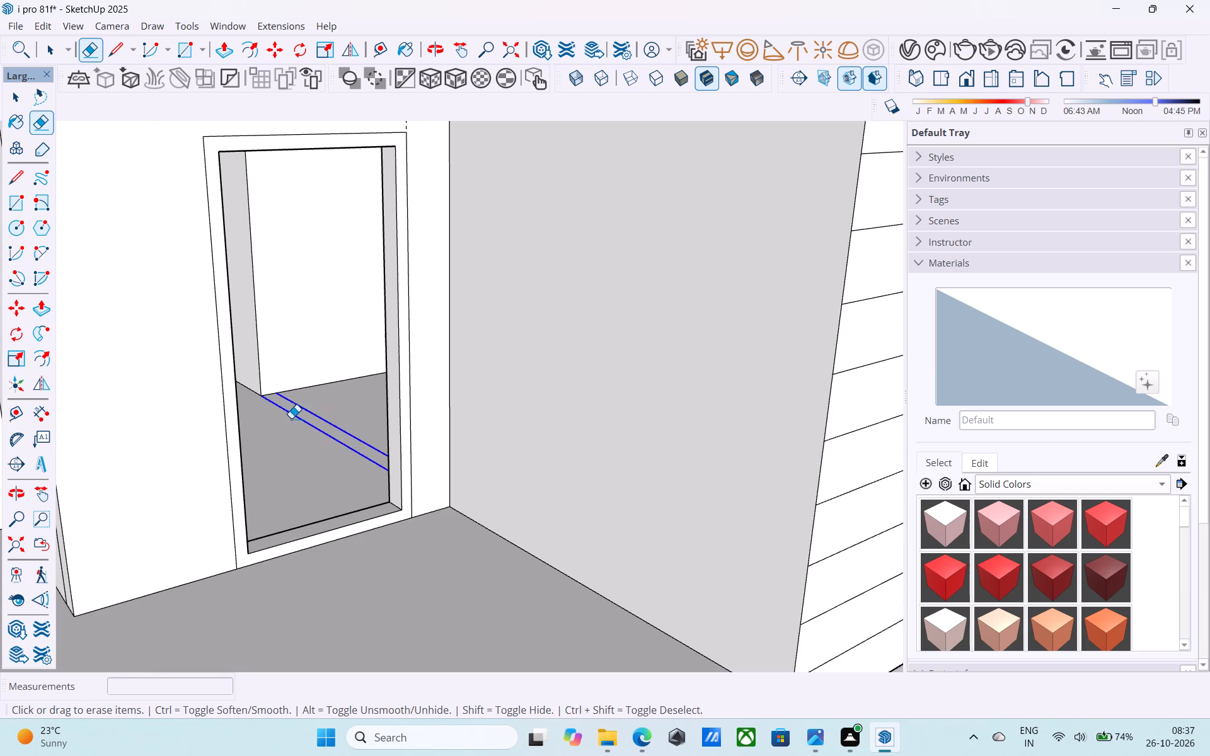
drag(291, 418, 291, 418)
Erase the stray vertical line near the outer corner of the projecting ground-floor wall beside the doorway.
middle_drag(267, 403, 28, 386)
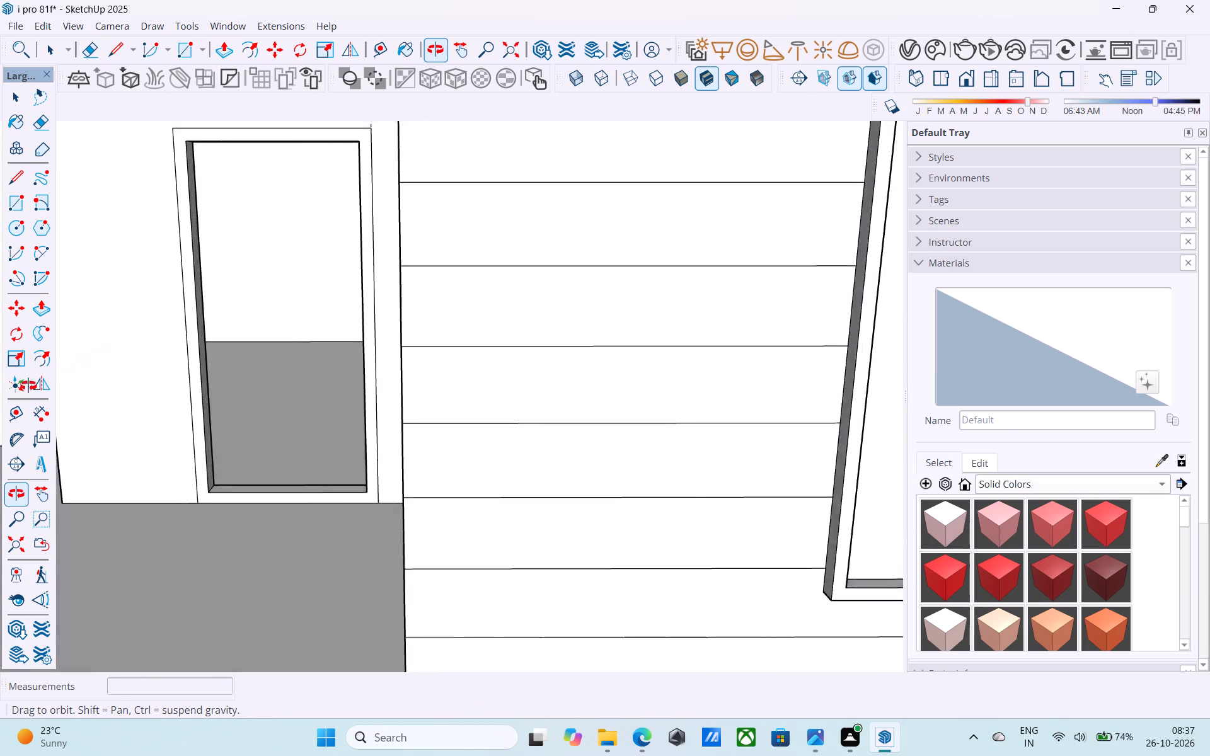
middle_drag(28, 386, 395, 318)
scroll(395, 311, down, 6)
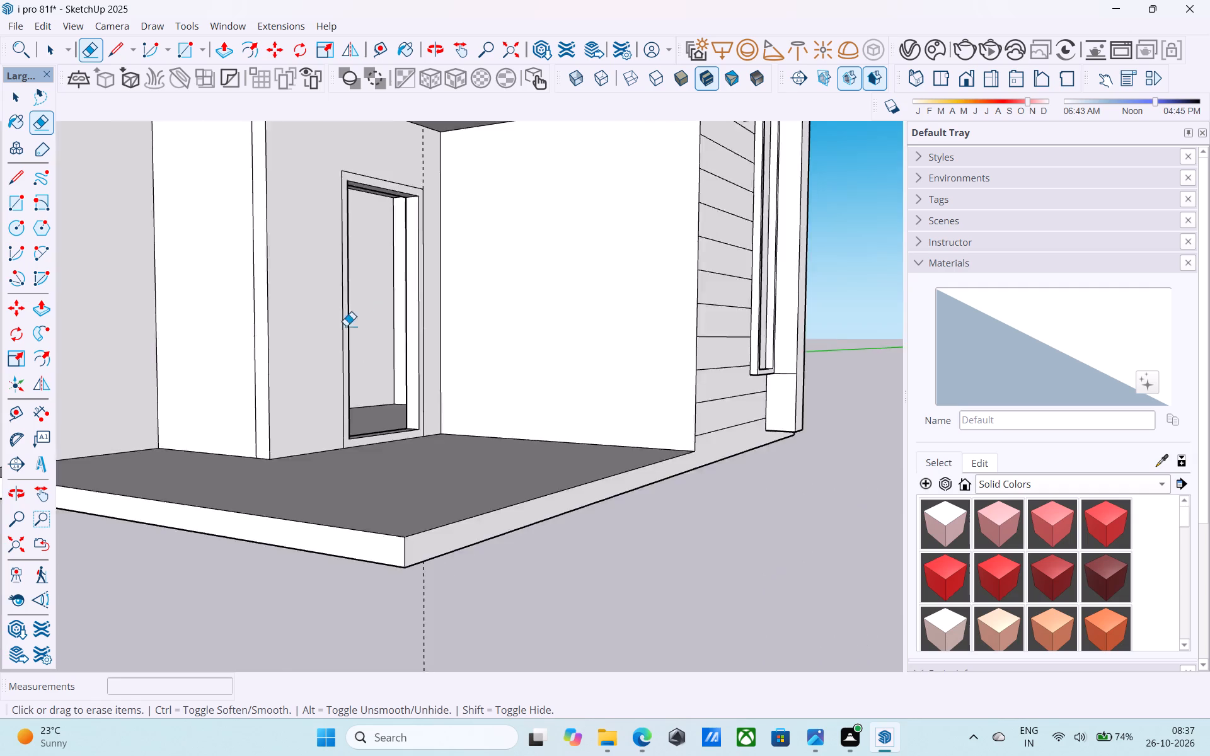
scroll(271, 313, up, 6)
click(308, 298)
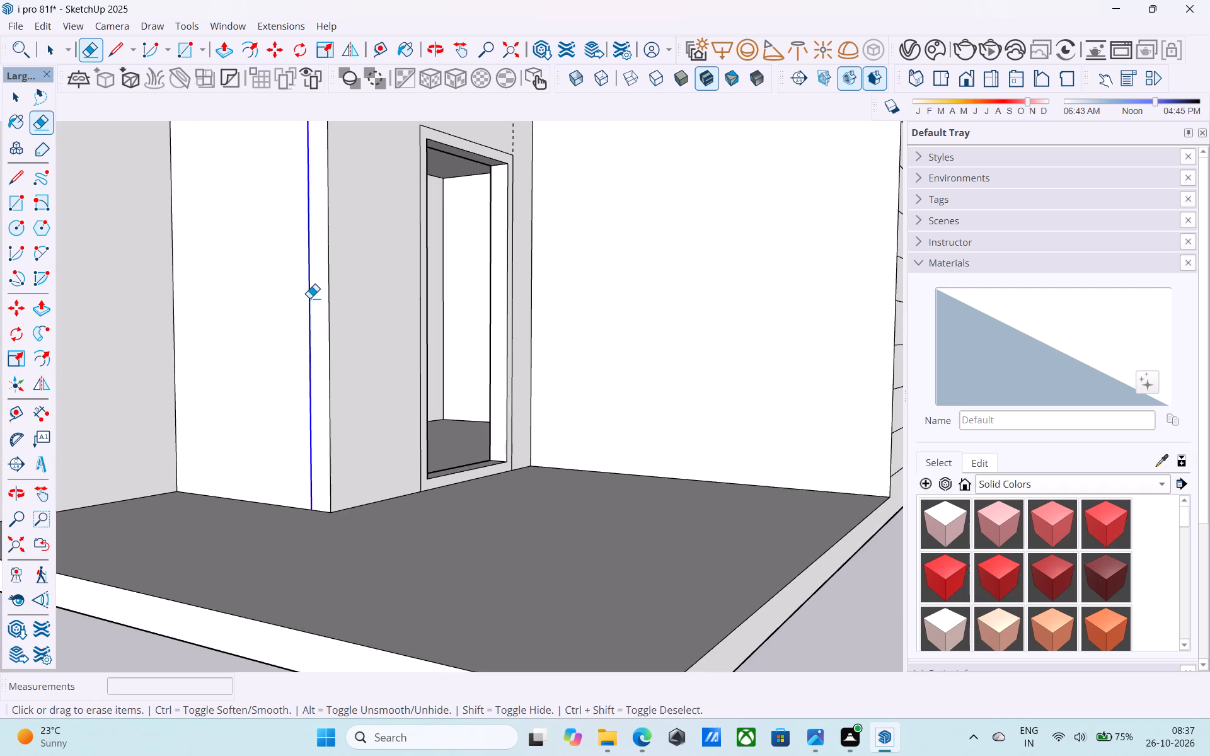
Erase the vertical guide used for placing the door.
scroll(309, 298, down, 4)
scroll(367, 508, down, 2)
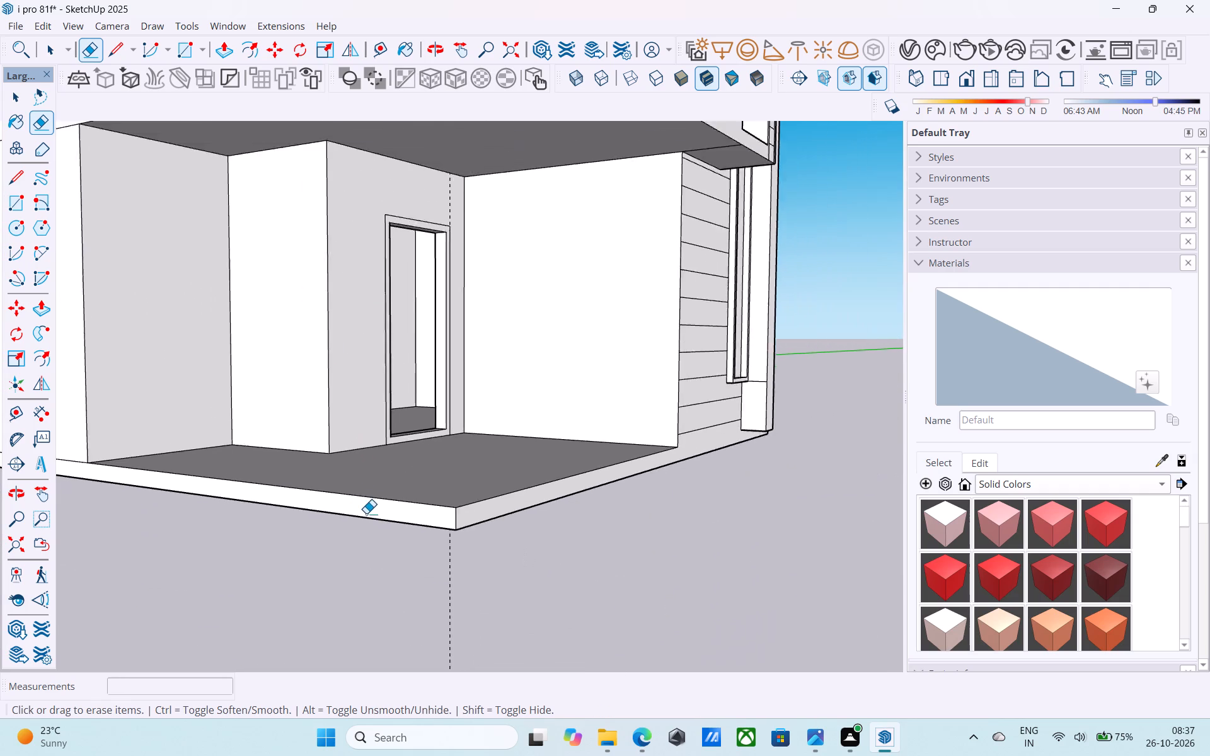
scroll(366, 513, down, 9)
middle_drag(364, 510, 367, 570)
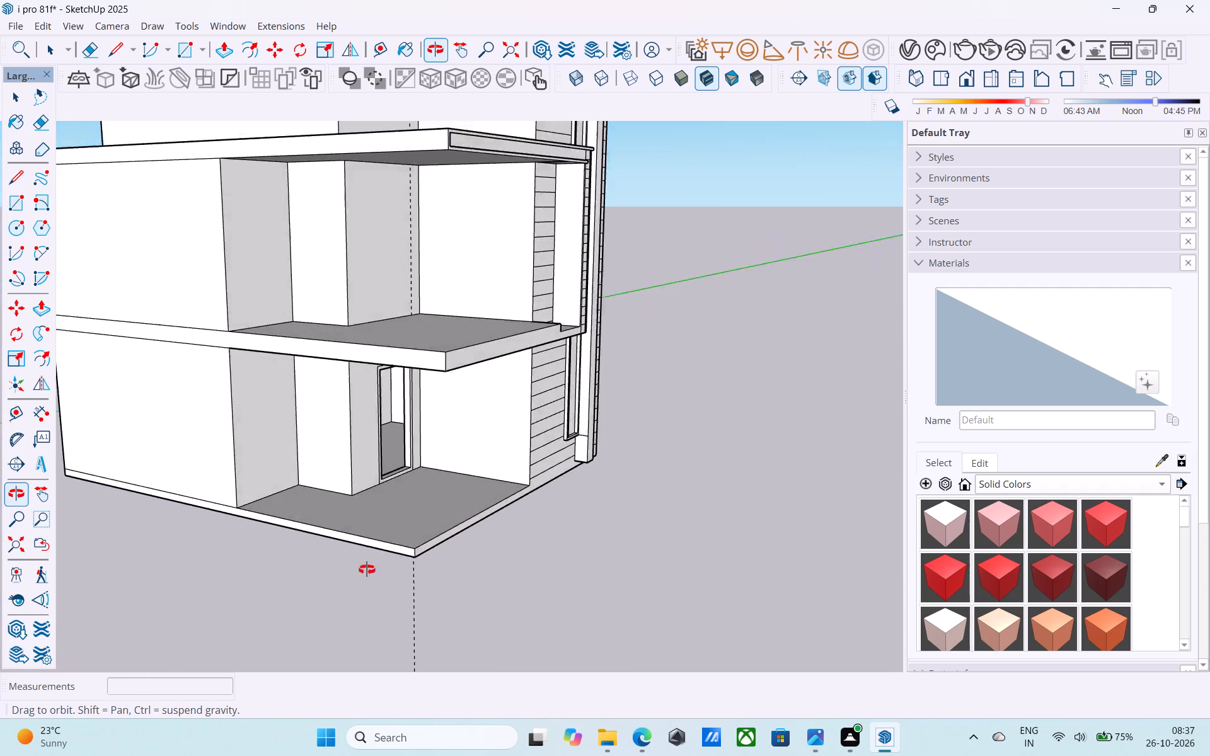
middle_drag(367, 570, 253, 564)
scroll(415, 270, up, 5)
click(403, 261)
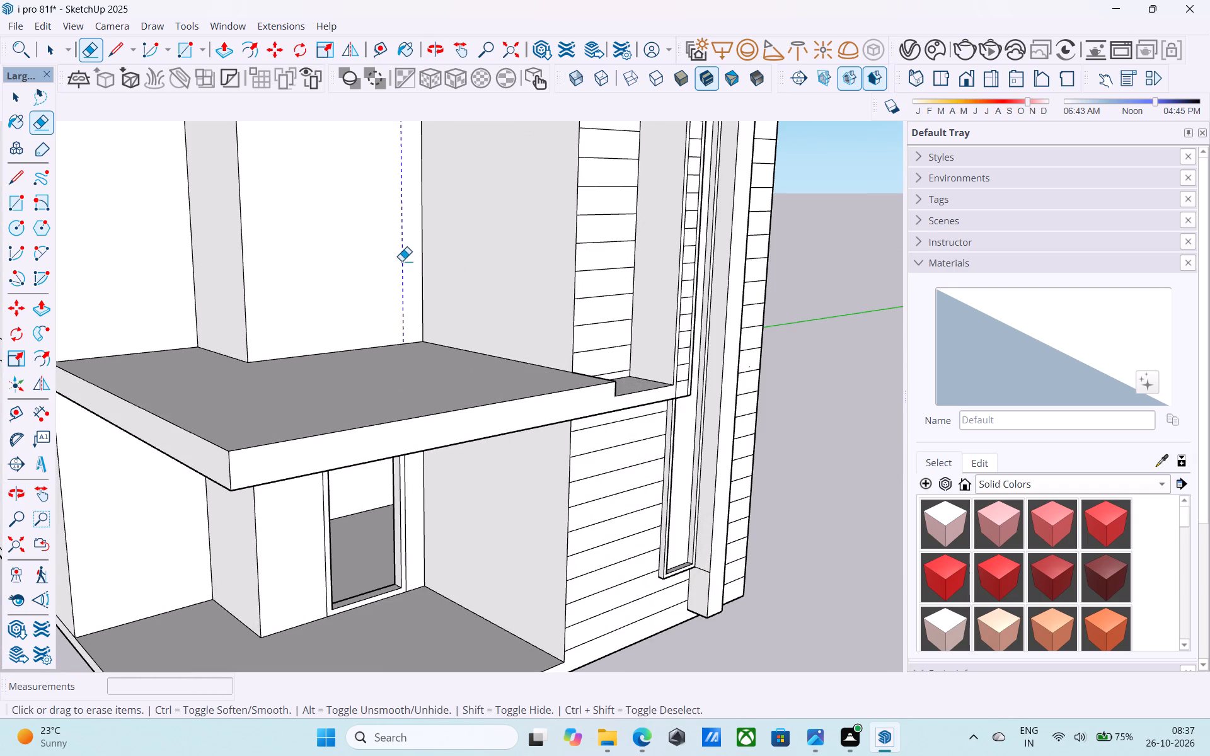
Paint the four uppermost strips of the grooved front wall with the solid colour G03_Electric_Meadow.
scroll(388, 280, down, 12)
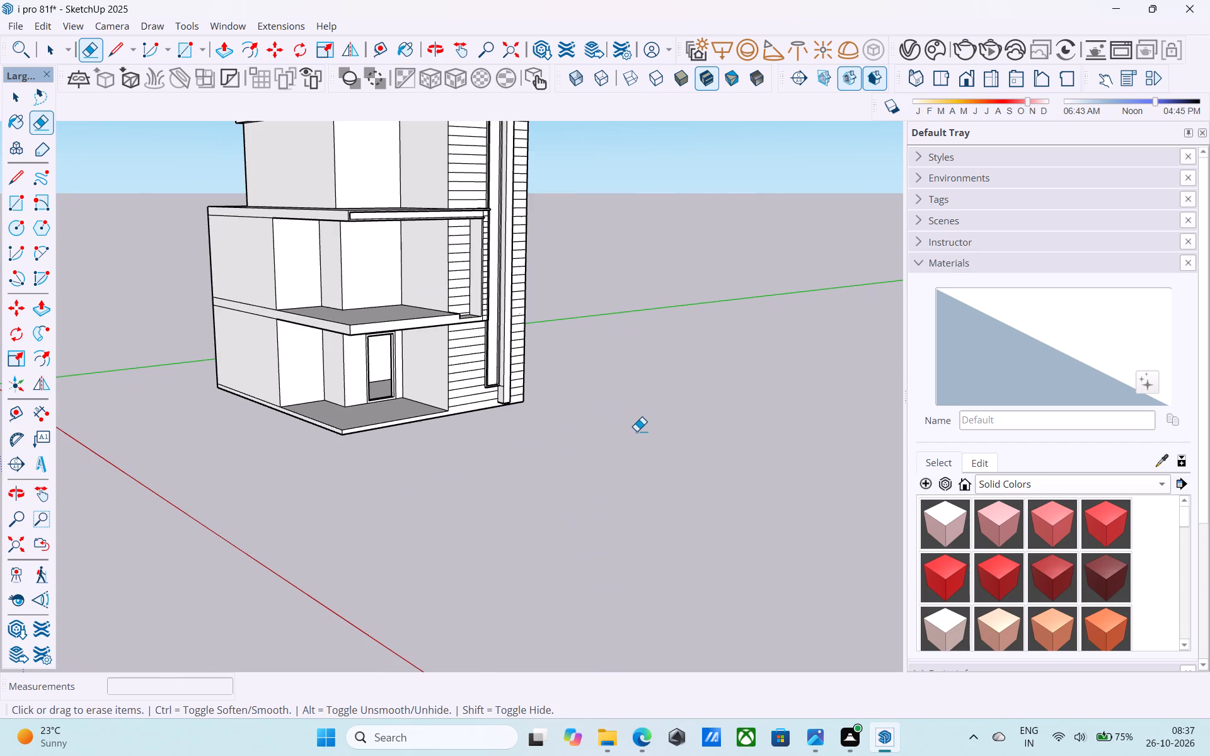
scroll(1004, 644, down, 6)
scroll(1011, 560, down, 5)
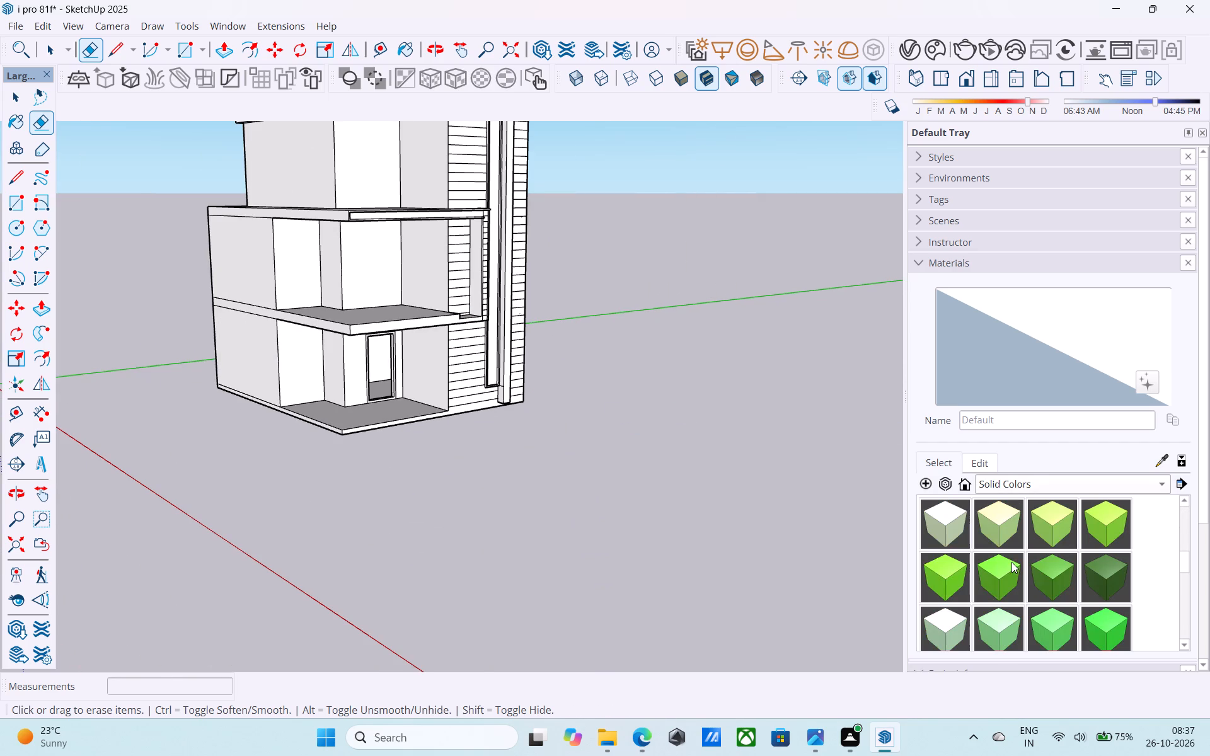
scroll(1011, 570, down, 2)
scroll(1011, 570, up, 1)
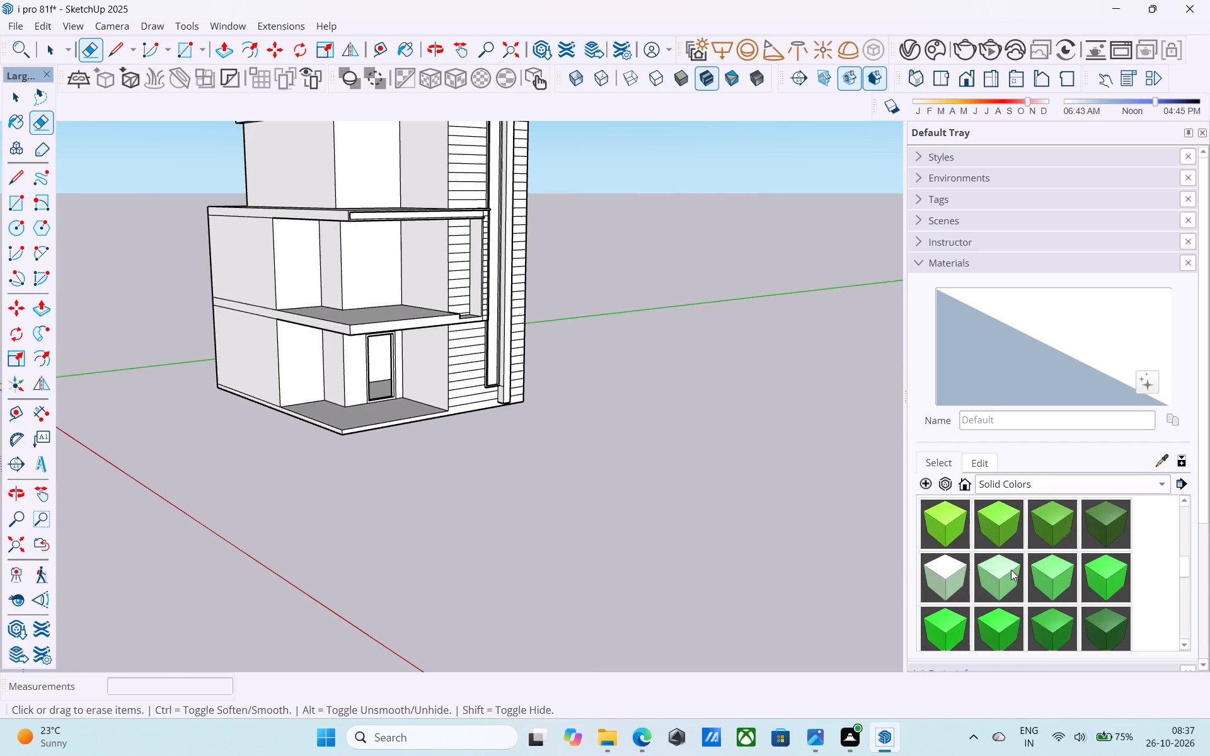
click(1001, 574)
click(1057, 583)
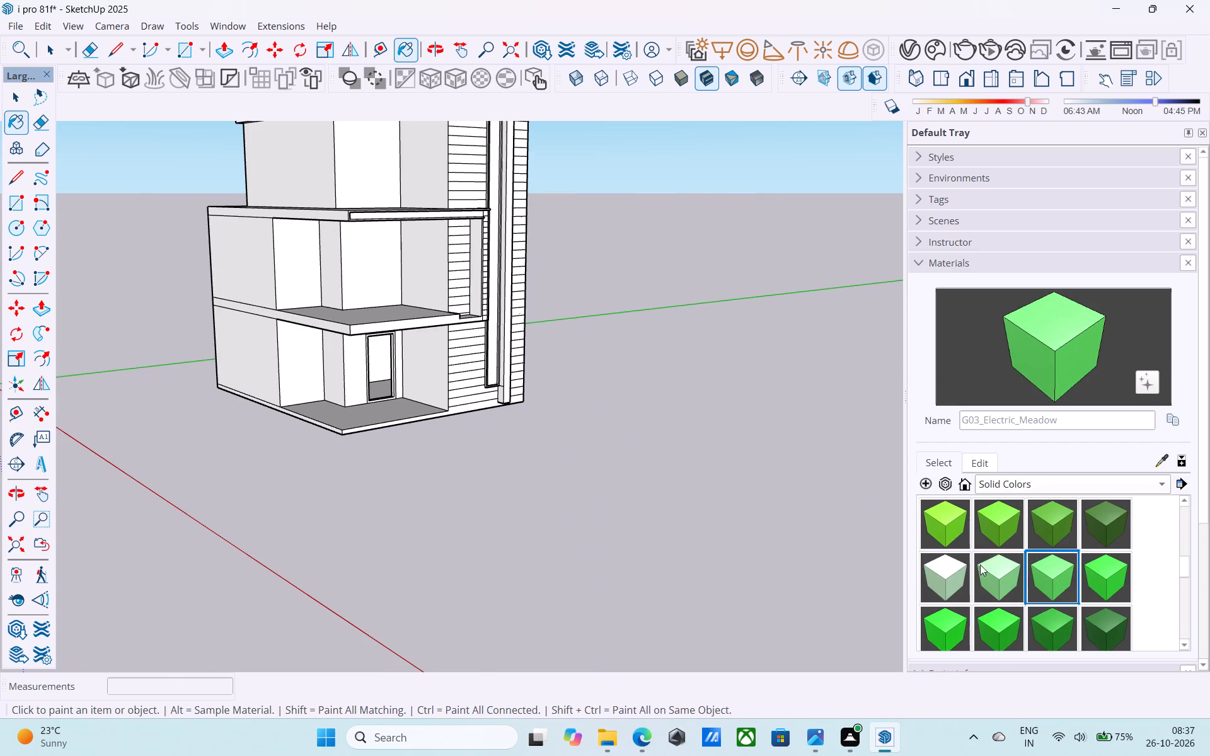
middle_drag(857, 518, 739, 544)
scroll(703, 571, down, 5)
middle_drag(601, 256, 560, 240)
scroll(550, 229, up, 10)
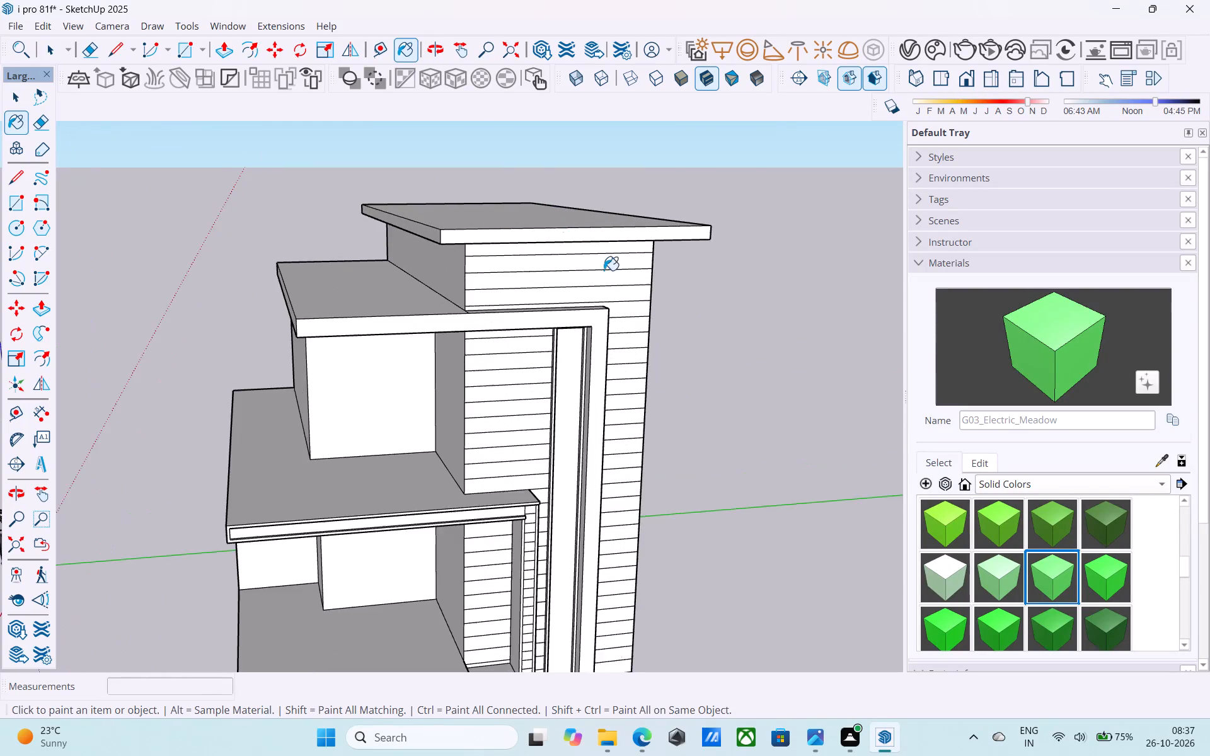
middle_drag(614, 280, 577, 198)
scroll(575, 207, up, 5)
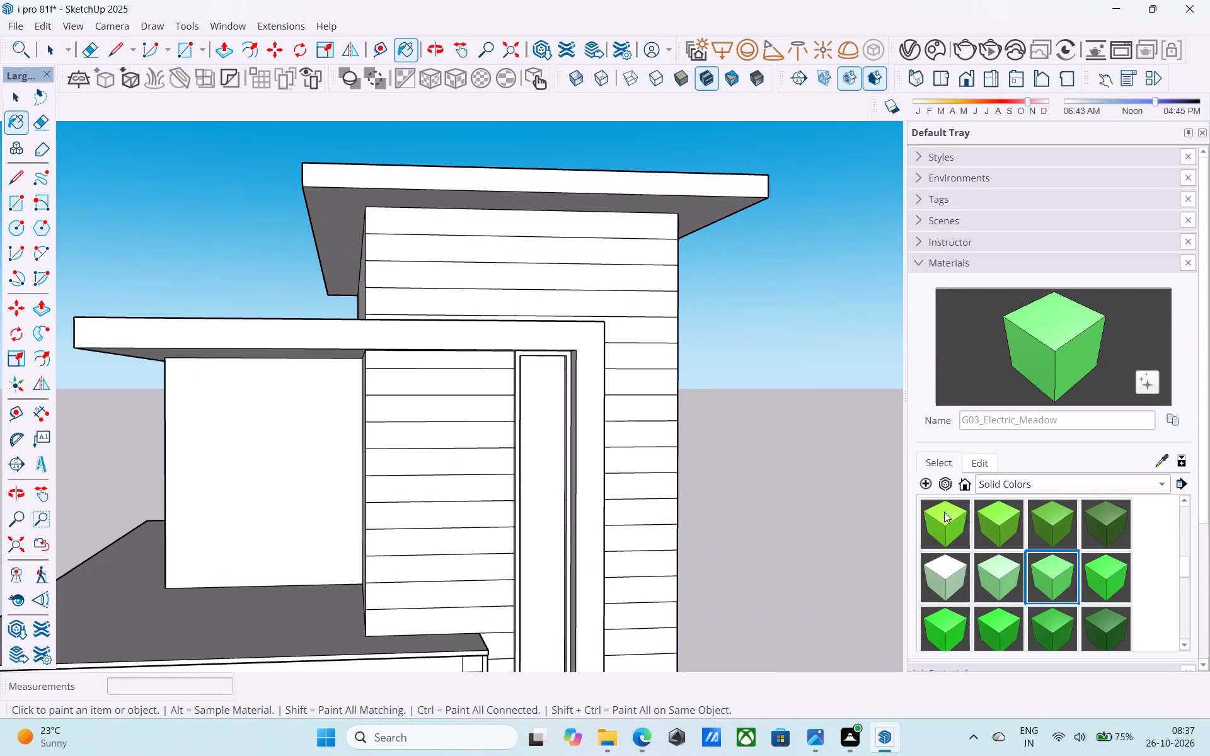
click(1054, 576)
scroll(599, 232, up, 4)
click(599, 232)
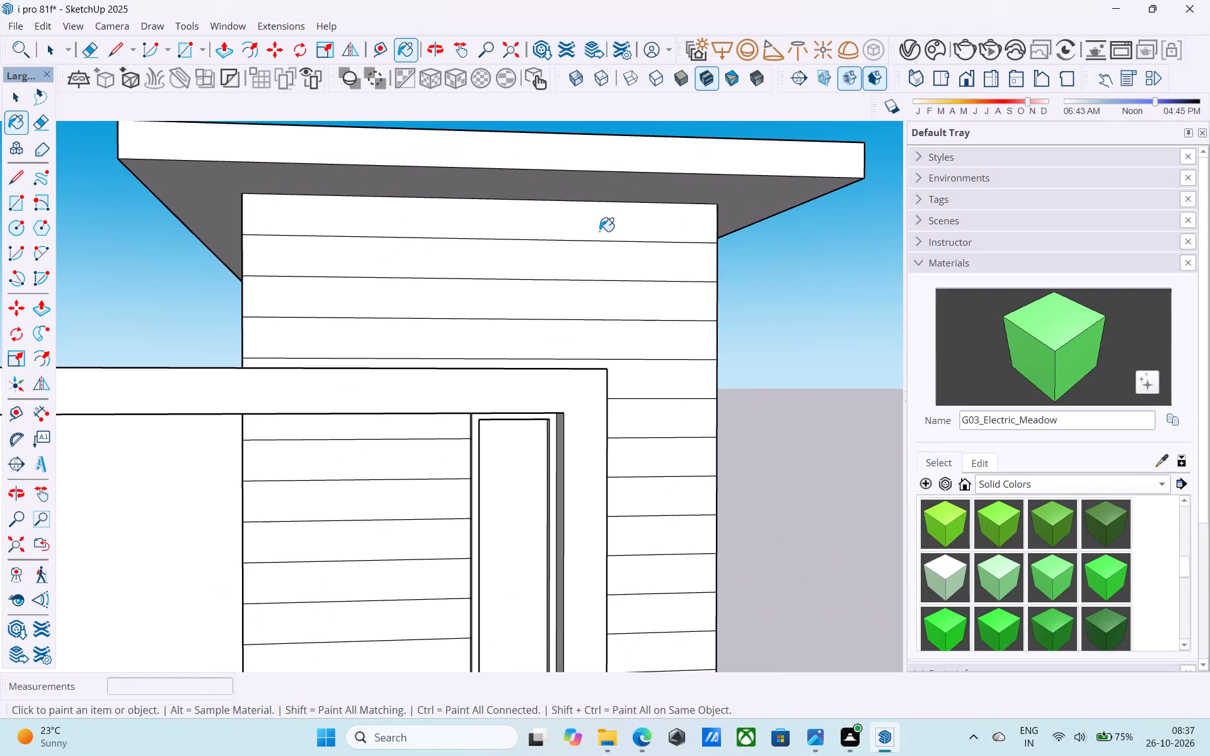
click(602, 255)
click(596, 286)
click(538, 346)
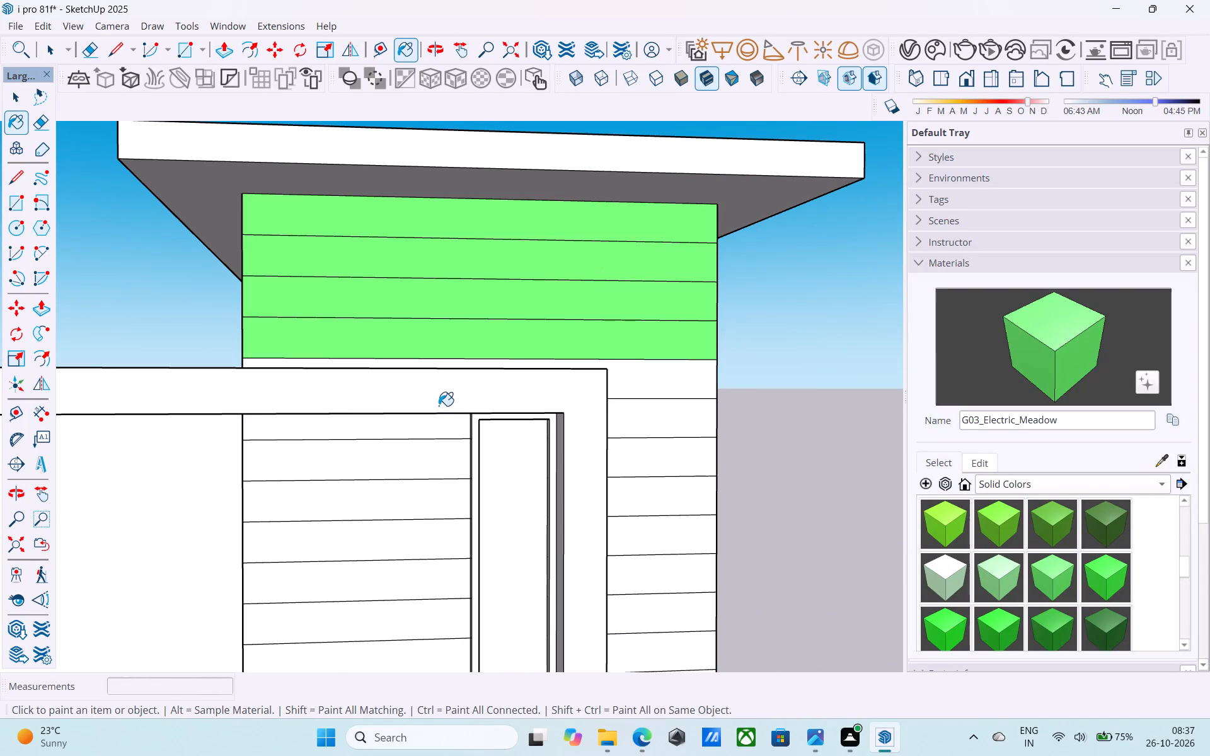
Paint the grooved wall's next strips around the top corner of the tall frame, including those just under its beam, with G03_Electric_Meadow.
scroll(689, 290, down, 4)
middle_drag(684, 297, 597, 364)
scroll(606, 403, up, 5)
click(602, 406)
scroll(592, 258, down, 7)
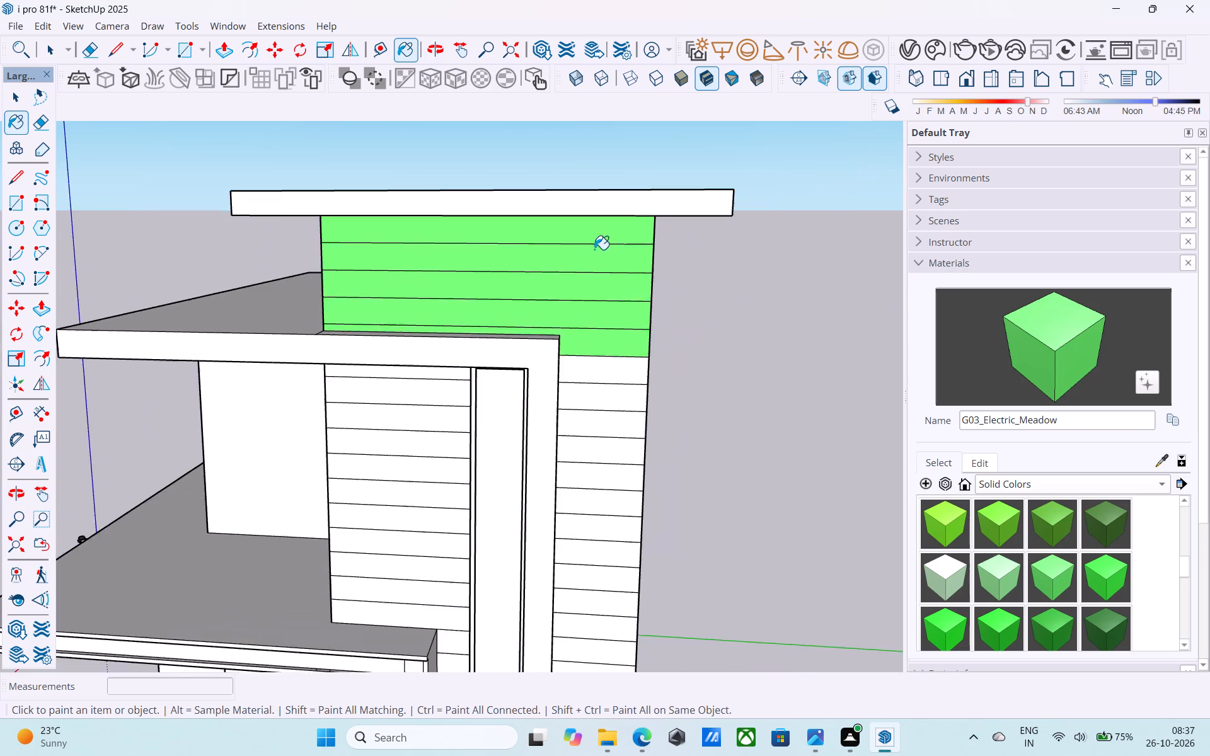
scroll(630, 364, up, 8)
click(601, 365)
click(304, 384)
scroll(535, 271, down, 7)
middle_drag(498, 402, 512, 375)
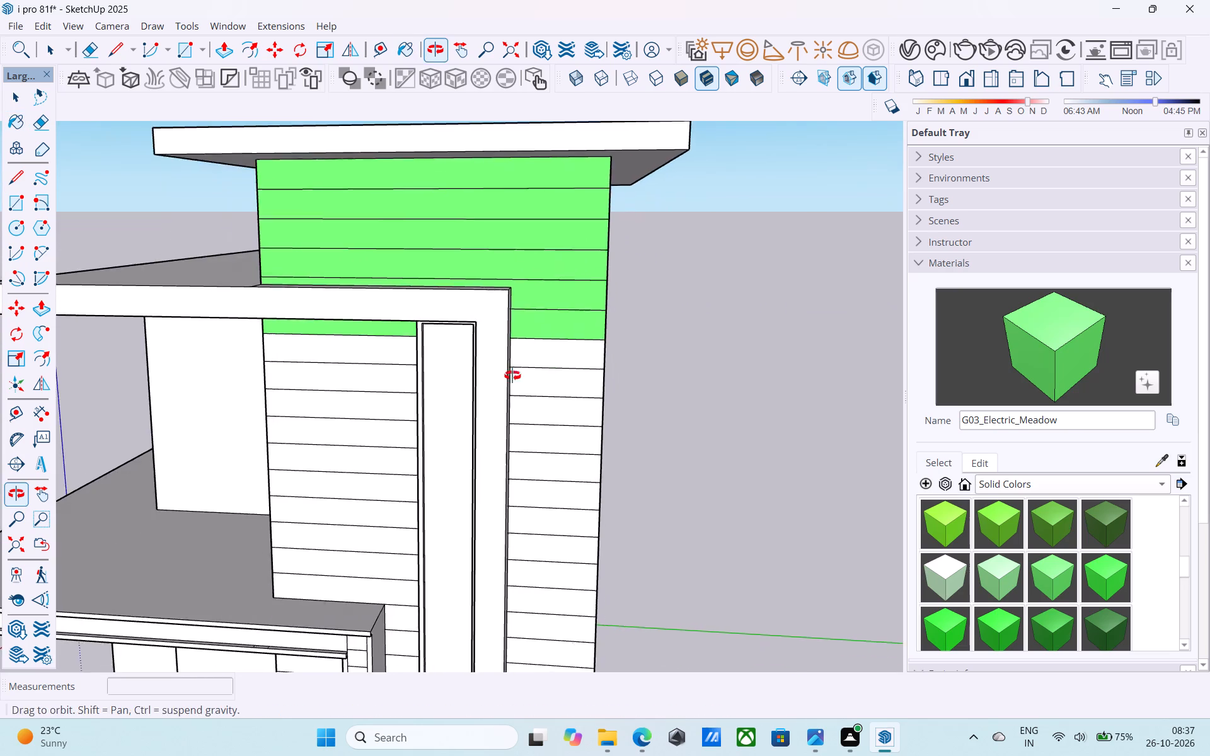
middle_drag(512, 375, 572, 323)
scroll(468, 347, up, 5)
click(418, 308)
click(415, 326)
Paint the strips on the outer side of the tall frame with G03_Electric_Meadow down through the second-floor level.
click(661, 298)
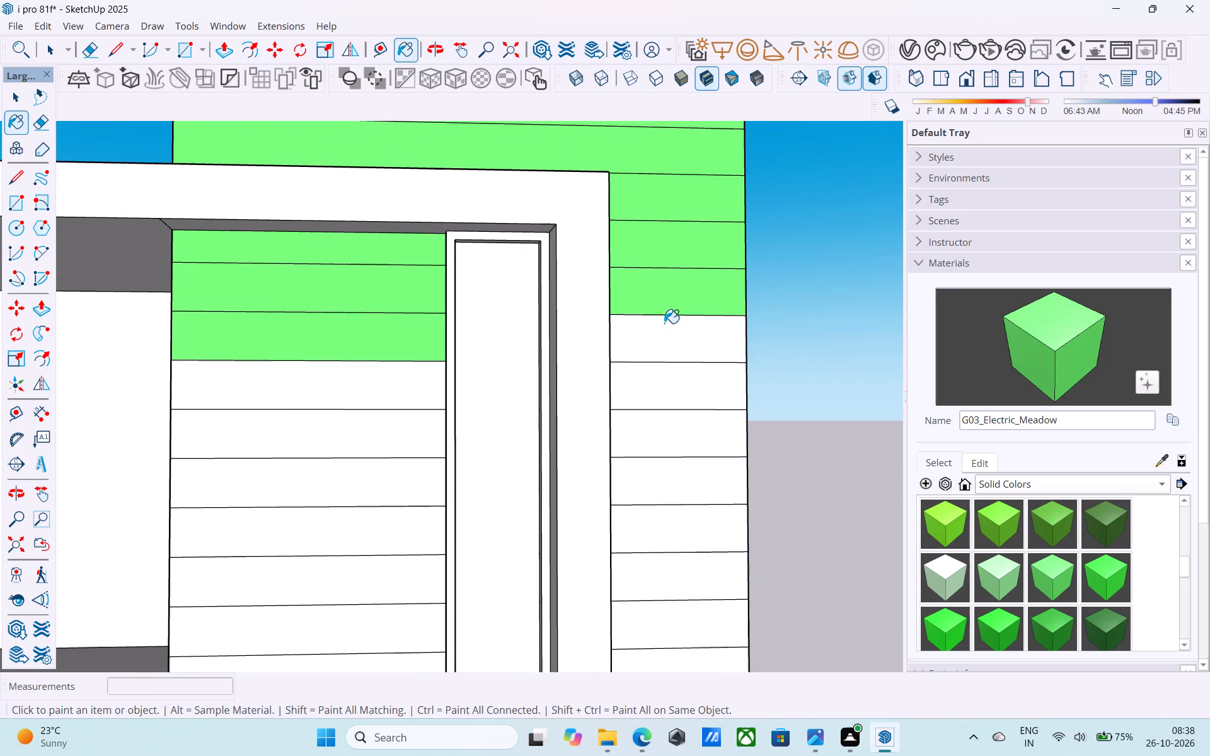
click(664, 326)
click(668, 382)
click(660, 425)
scroll(510, 185, down, 6)
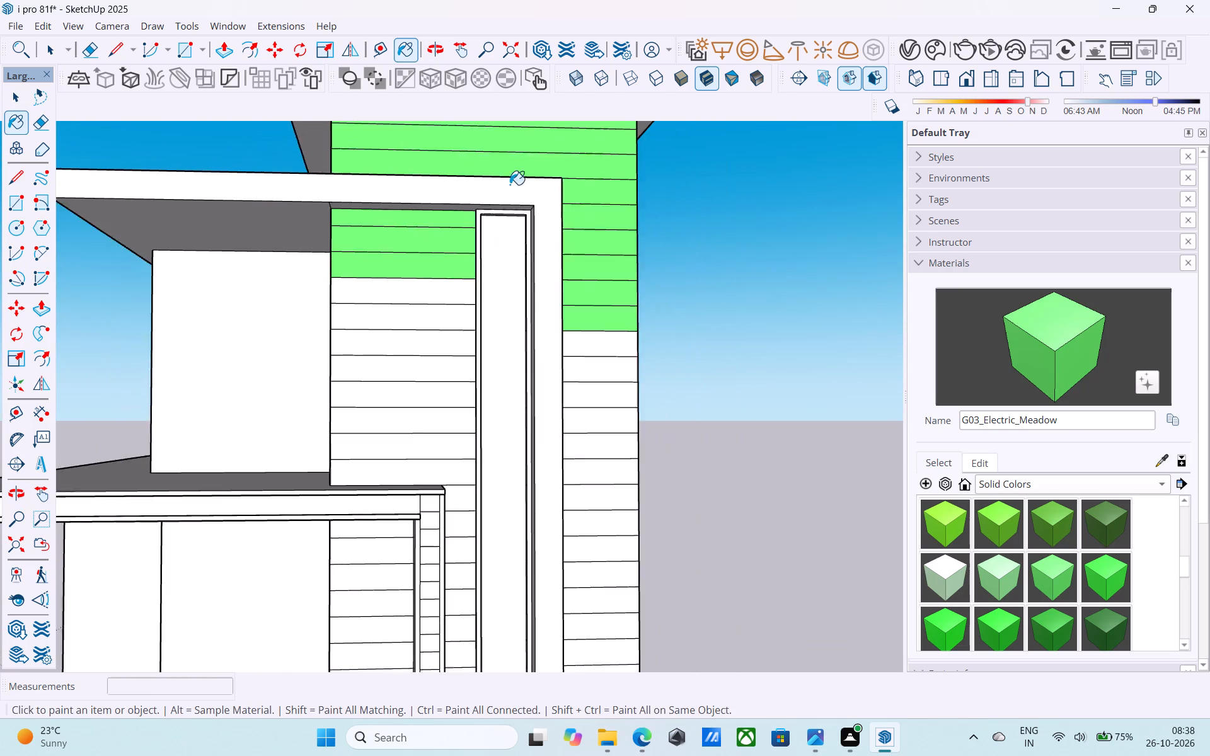
scroll(510, 185, down, 5)
middle_drag(526, 234, 470, 287)
scroll(517, 327, up, 5)
click(566, 308)
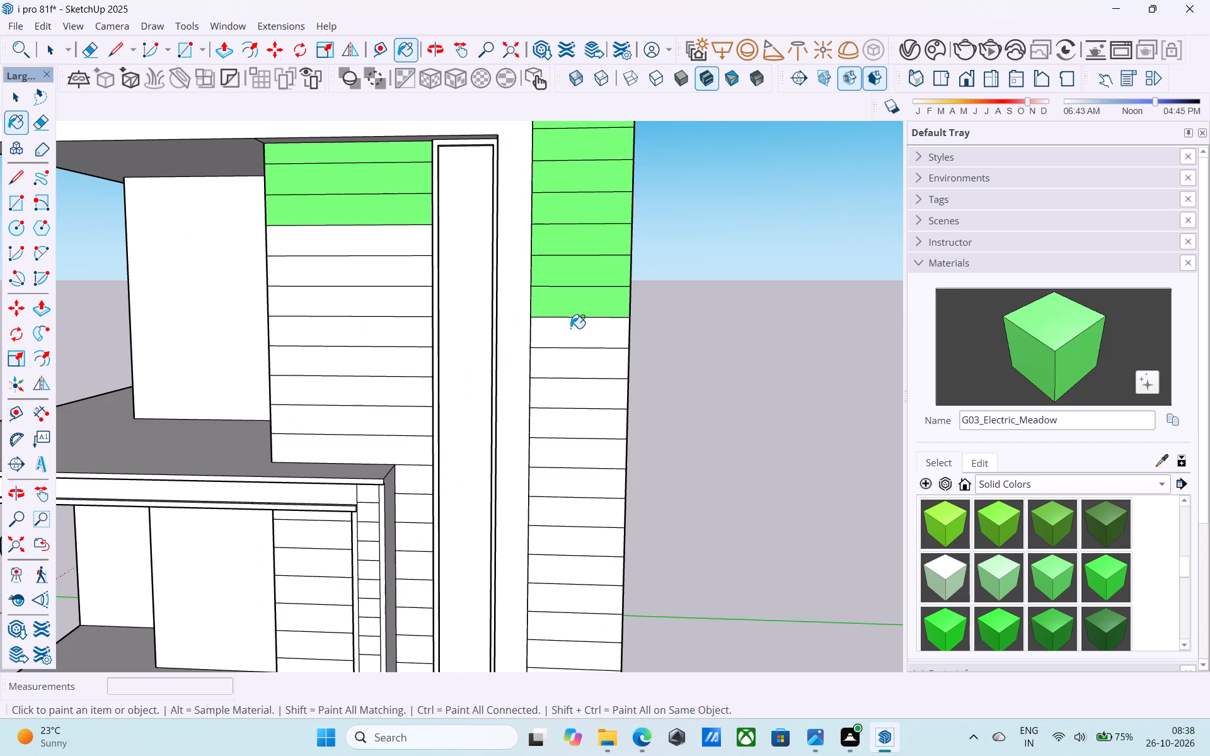
click(570, 328)
click(577, 354)
click(573, 395)
Continue G03_Electric_Meadow down the outer strips beside the tall frame to about the middle of the first-floor level.
scroll(584, 240, down, 1)
scroll(584, 239, up, 1)
scroll(583, 238, down, 5)
scroll(584, 348, up, 5)
click(574, 359)
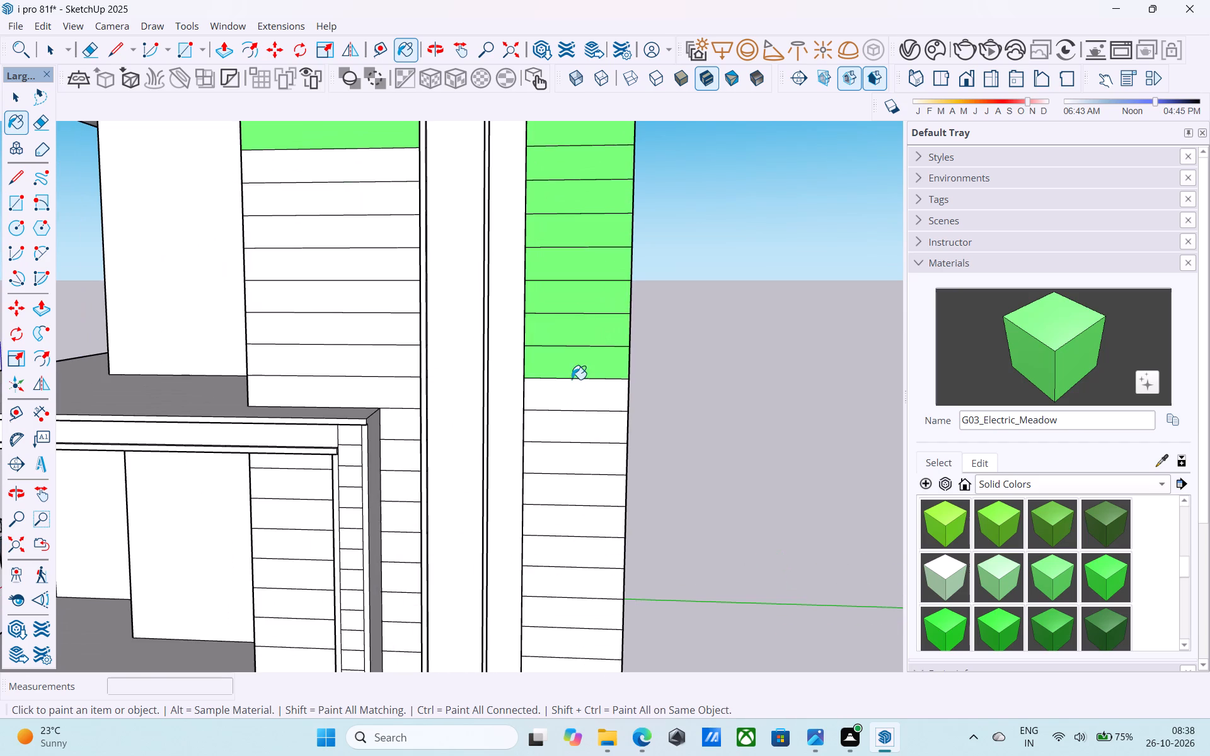
click(568, 413)
click(571, 410)
scroll(554, 289, down, 7)
scroll(581, 405, up, 3)
click(570, 382)
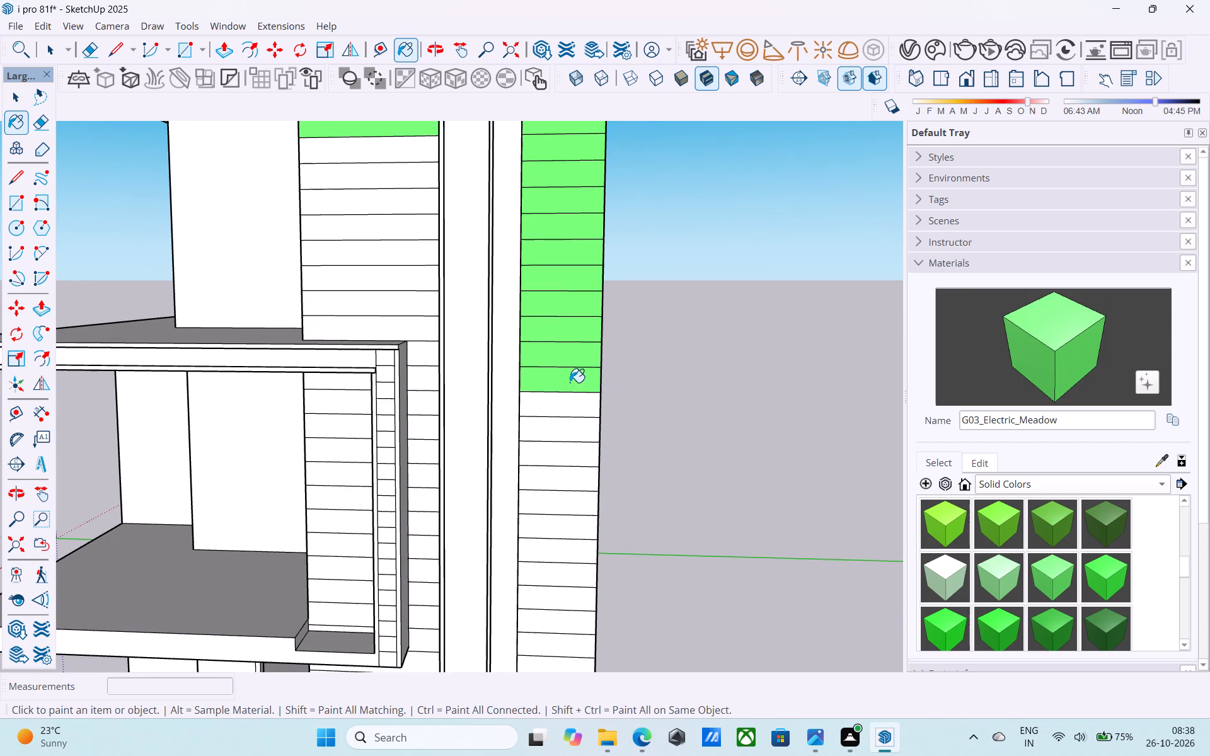
click(553, 412)
click(546, 434)
click(544, 460)
click(538, 488)
click(538, 502)
click(546, 518)
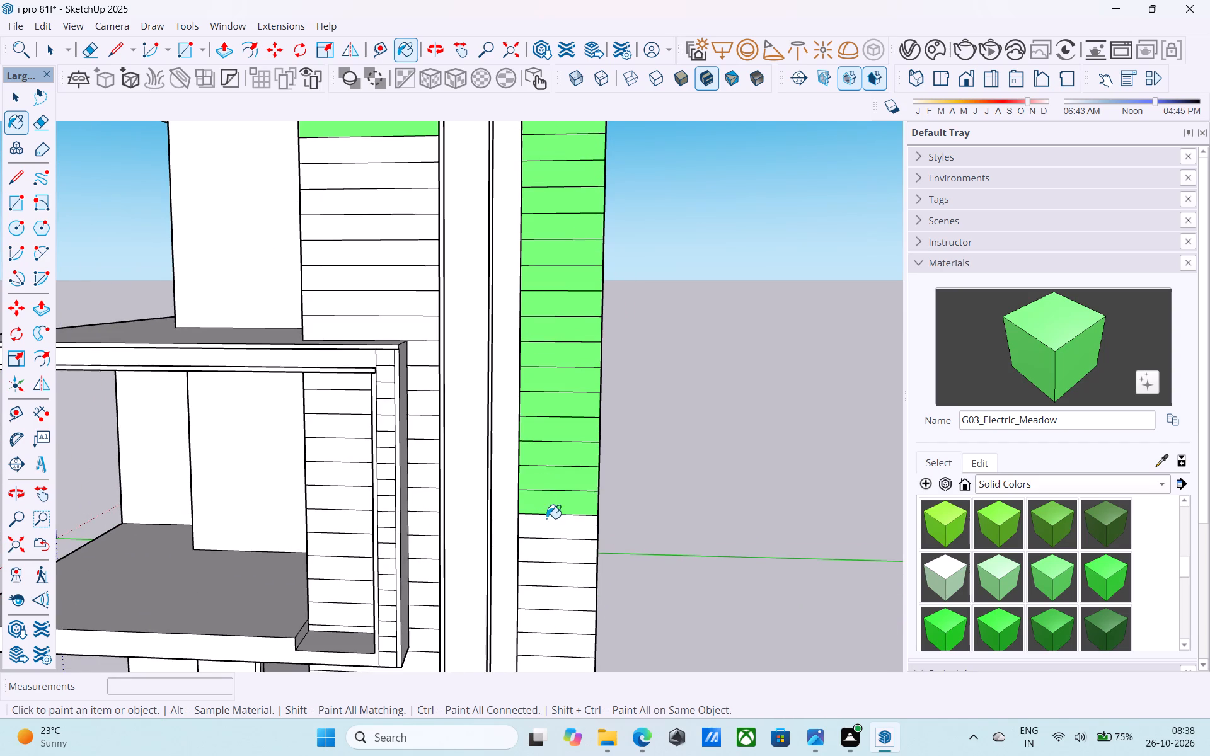
Continue G03_Electric_Meadow down the outer strips beside the tall frame to about the middle of the ground-floor level.
scroll(517, 292, down, 8)
scroll(559, 464, up, 6)
click(527, 372)
click(522, 399)
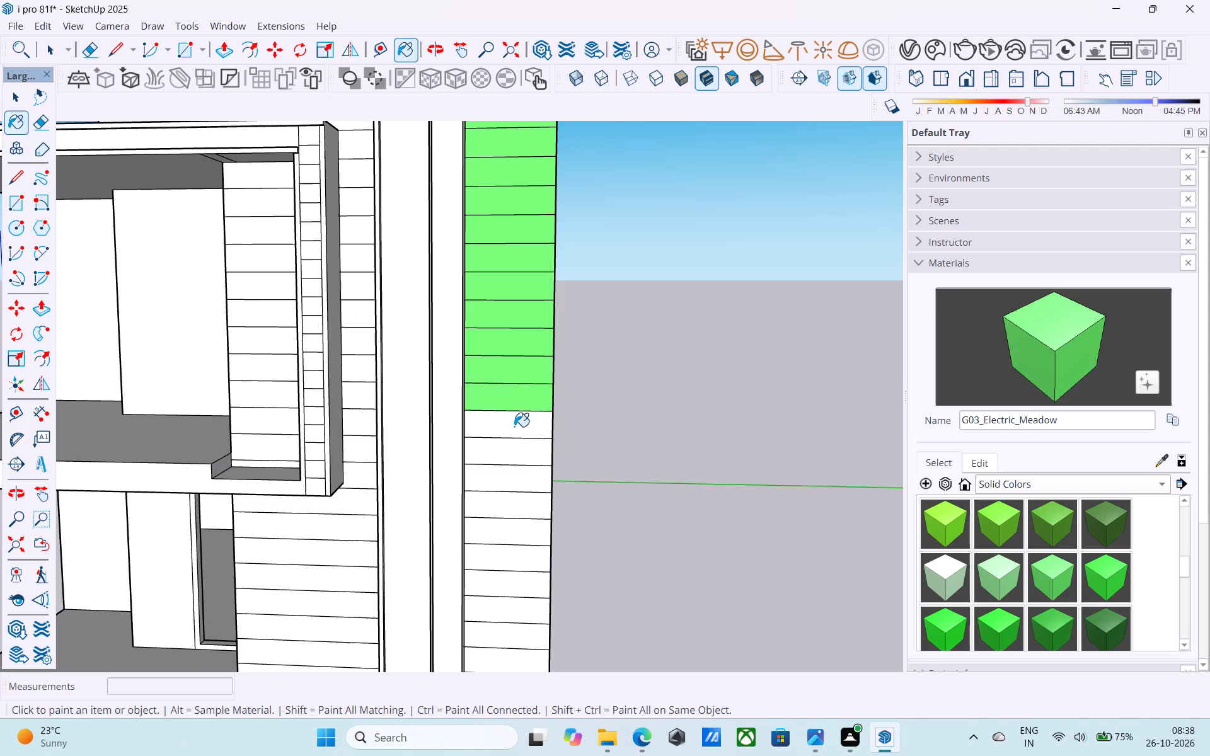
click(513, 428)
drag(509, 447, 510, 439)
click(490, 508)
click(495, 485)
click(497, 528)
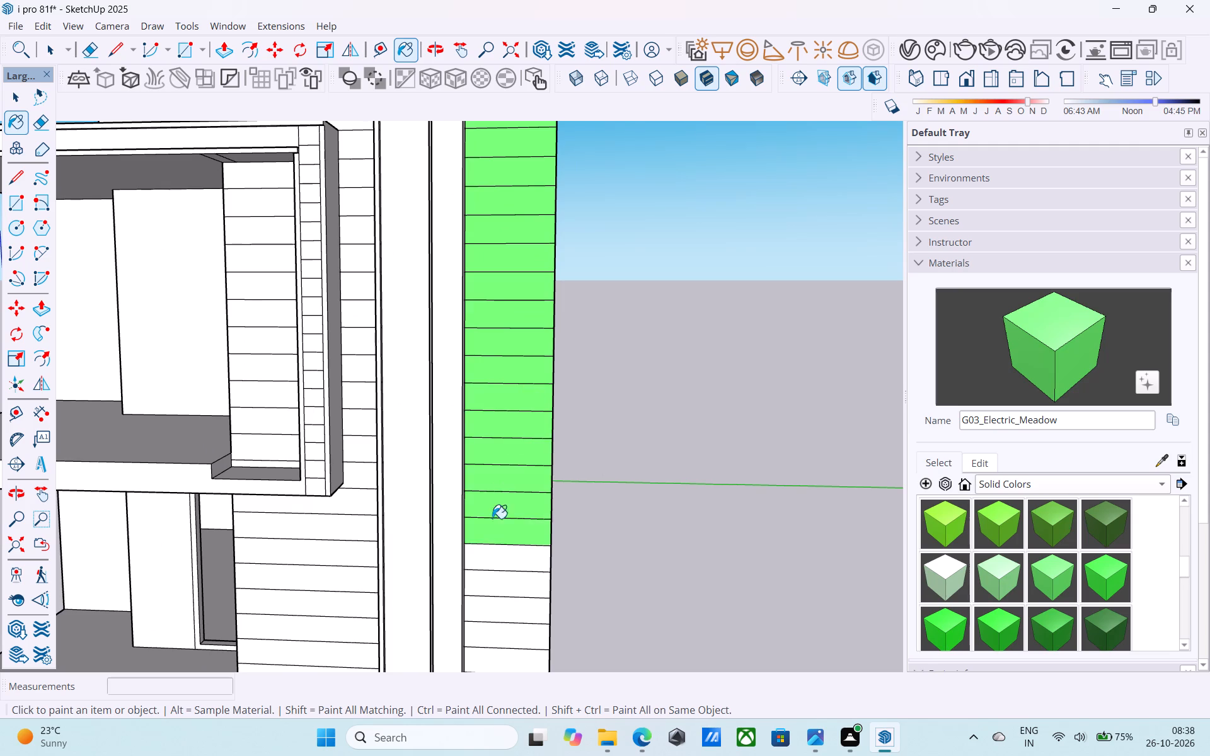
scroll(490, 354, down, 7)
scroll(504, 472, up, 6)
click(512, 450)
click(505, 471)
click(498, 493)
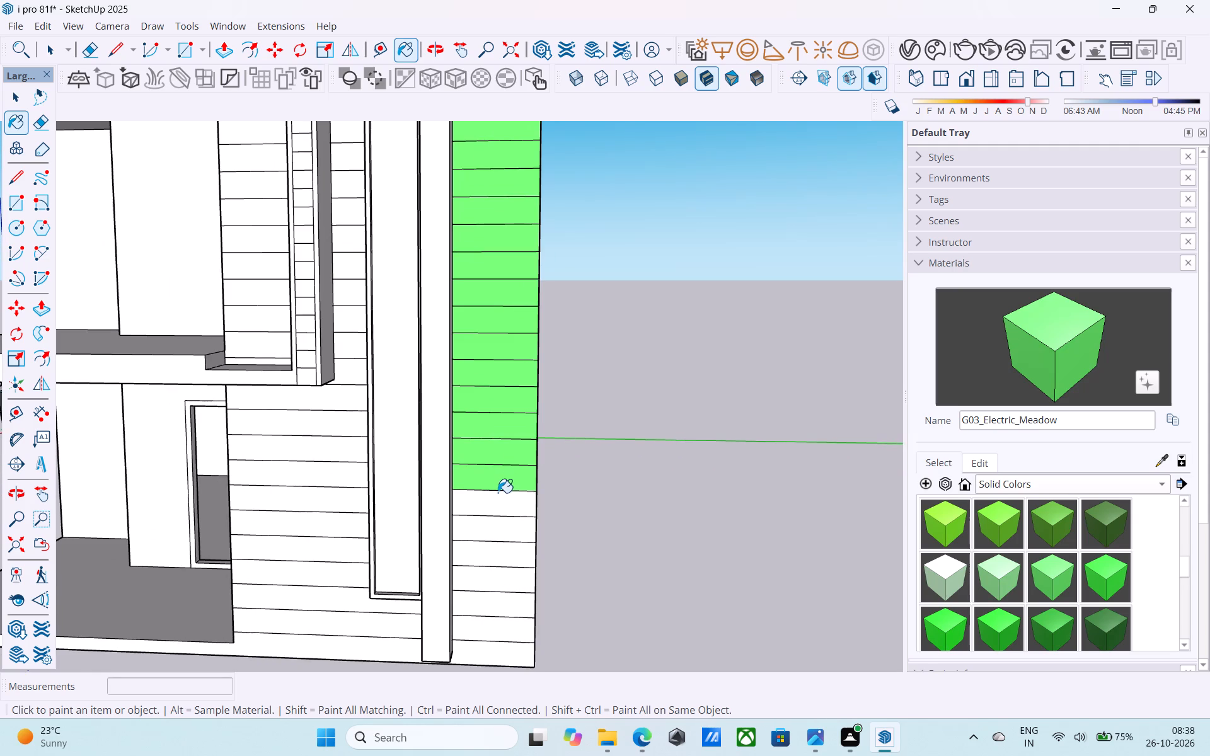
Paint the remaining outer strips beside the tall frame with G03_Electric_Meadow down to the base of the wall.
click(478, 541)
scroll(482, 567, up, 1)
click(482, 567)
click(488, 534)
click(486, 552)
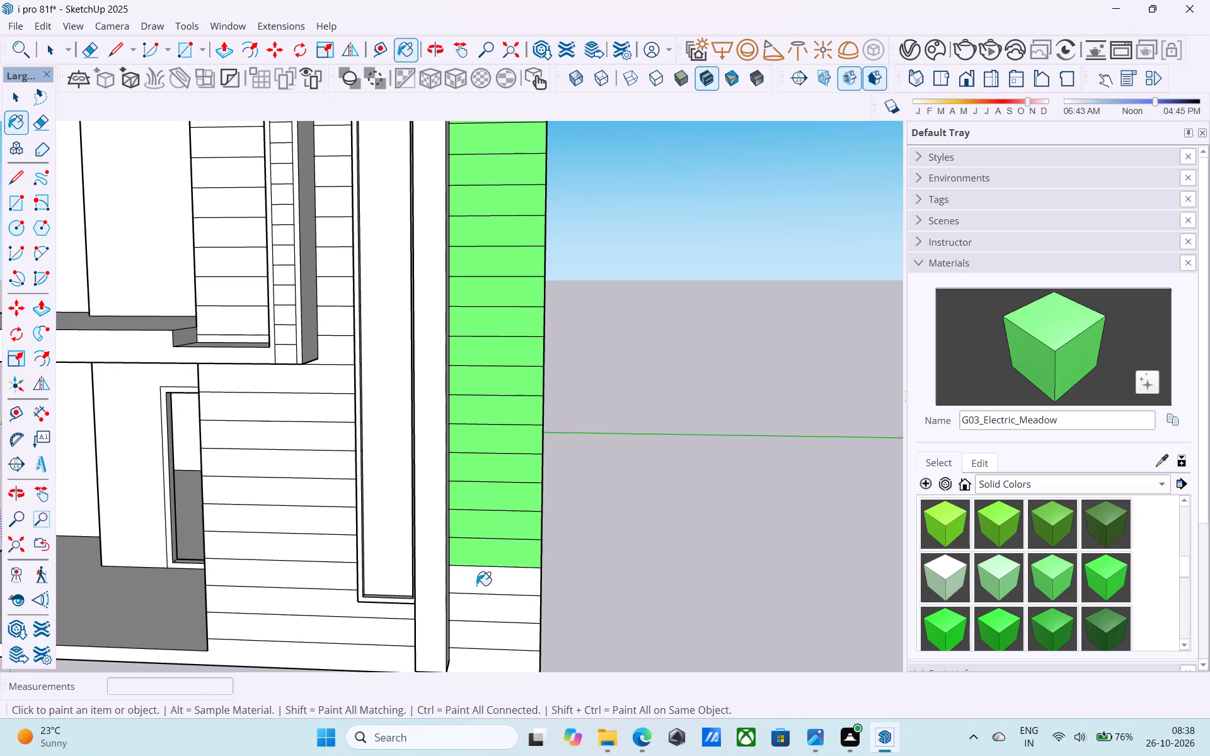
click(478, 577)
click(476, 610)
scroll(502, 450, down, 8)
scroll(488, 521, up, 7)
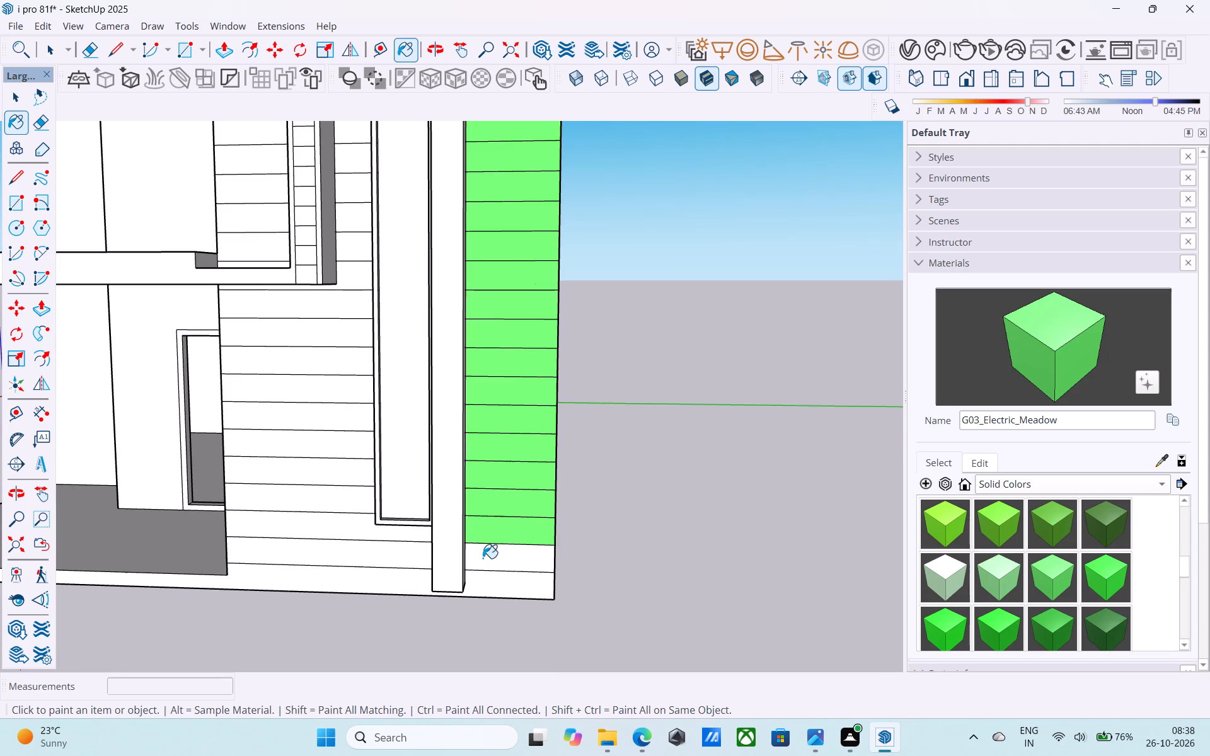
click(483, 558)
click(482, 588)
Paint the ground-floor strips between the doorway room and the tall window with G03_Electric_Meadow, from the base up.
click(371, 556)
click(348, 530)
click(340, 510)
click(330, 473)
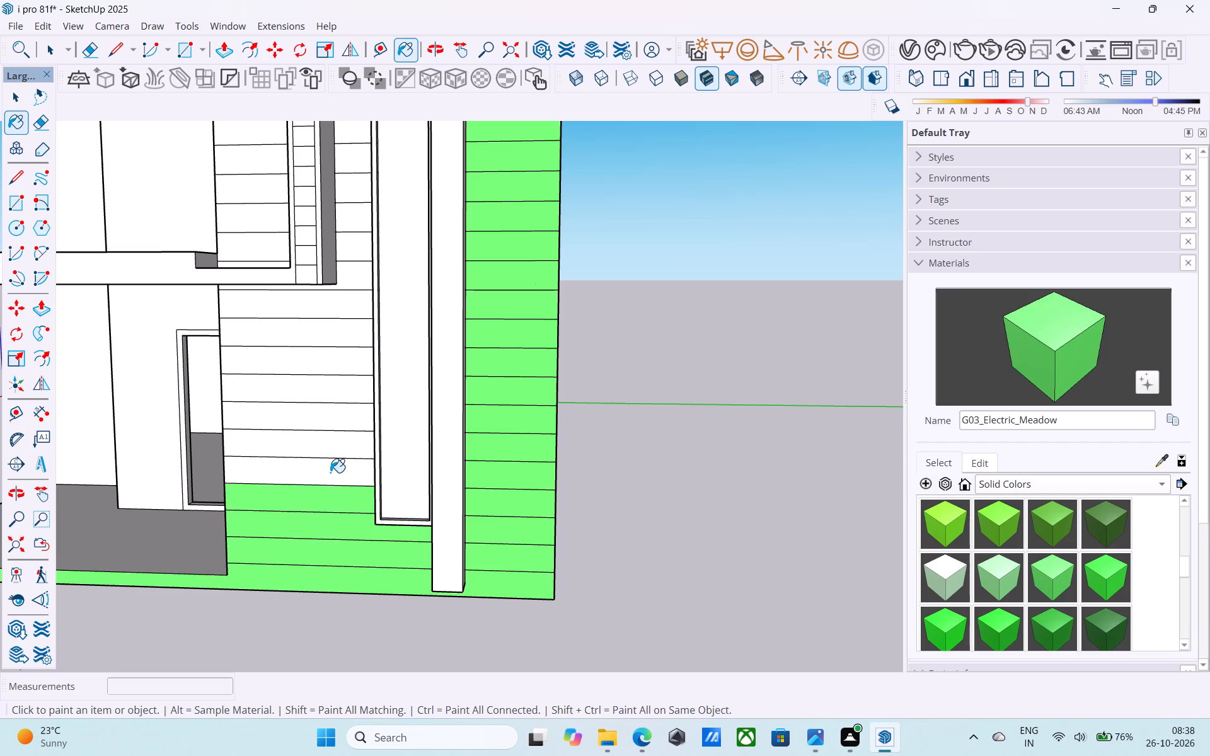
click(326, 448)
click(325, 435)
click(326, 427)
click(335, 384)
click(345, 356)
click(341, 344)
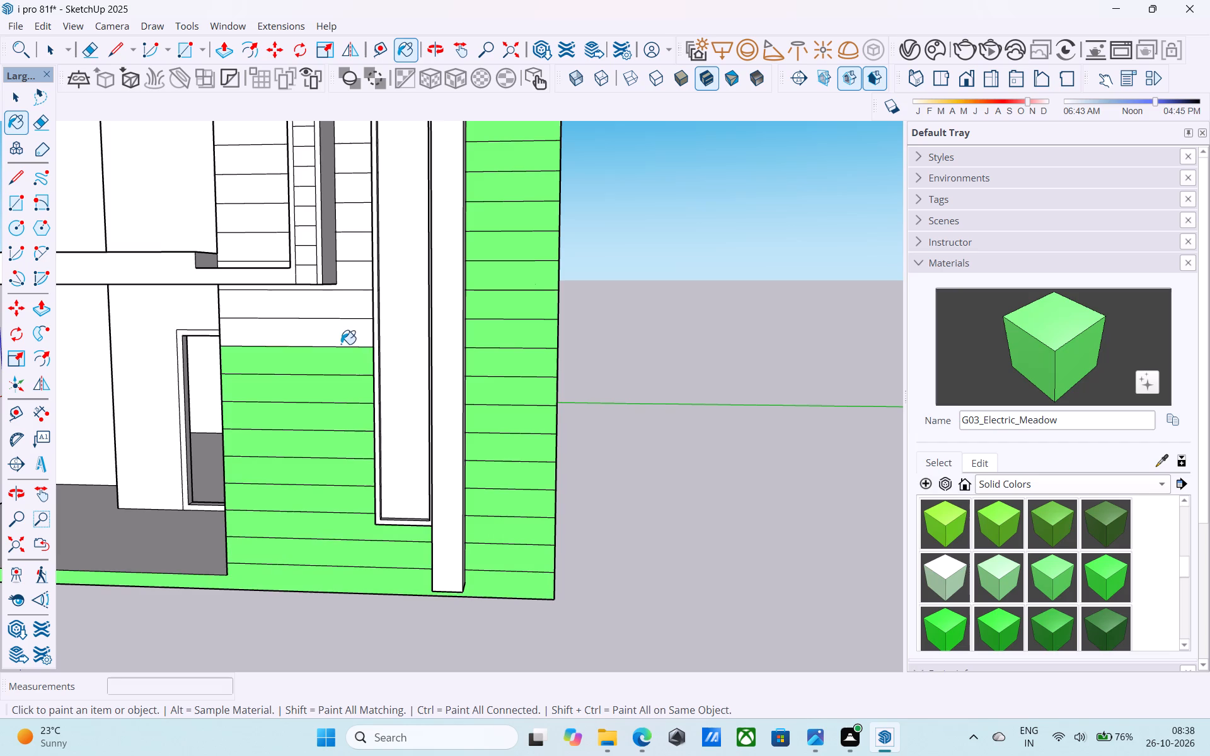
click(340, 311)
Paint the lowest strips inside and beside the projecting first-floor frame with G03_Electric_Meadow.
scroll(343, 323, down, 5)
middle_drag(349, 355, 376, 384)
scroll(352, 326, up, 5)
click(361, 295)
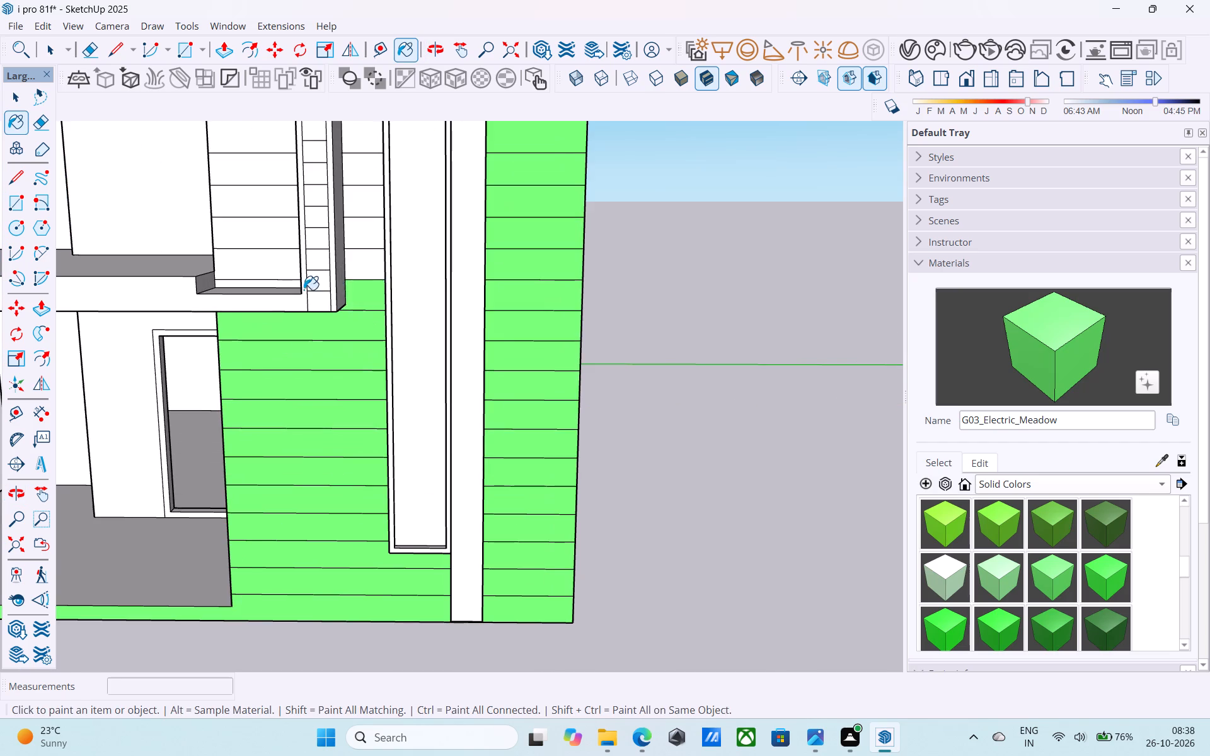
scroll(300, 289, up, 4)
click(289, 283)
click(280, 266)
click(390, 257)
Paint the remaining wall strips visible inside the projecting first-floor frame with G03_Electric_Meadow up to its ceiling.
scroll(396, 403, down, 8)
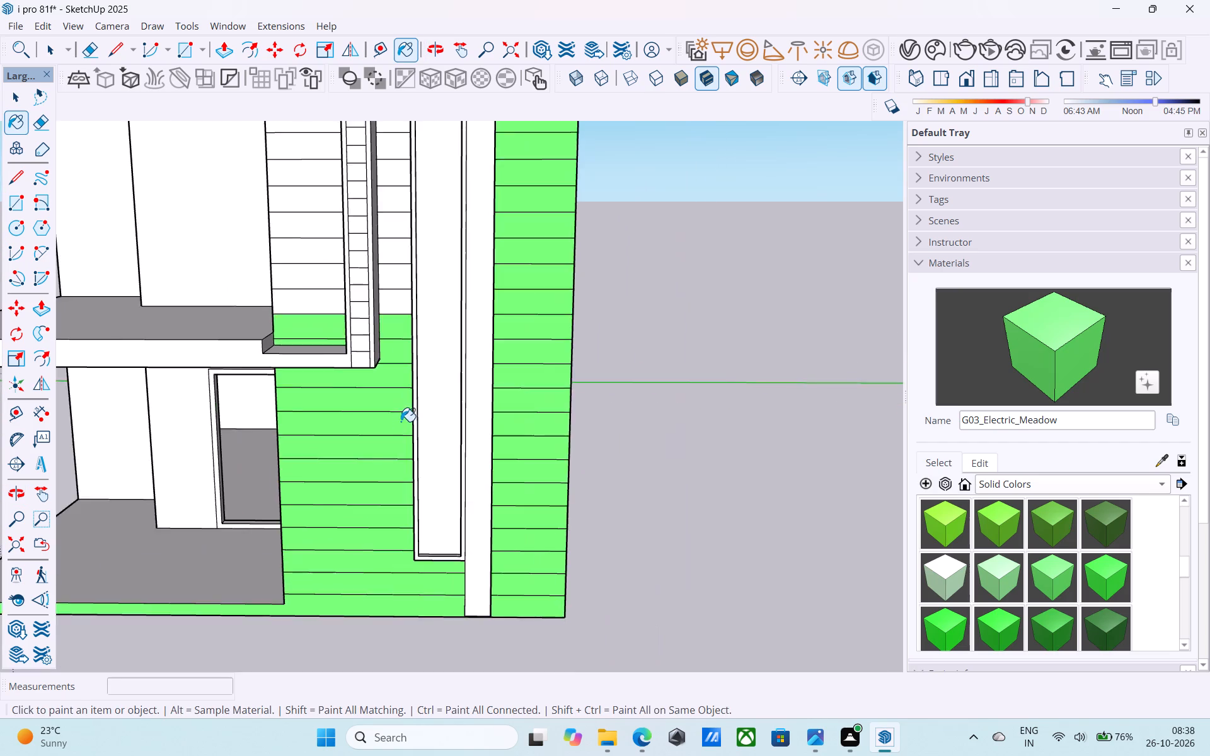
scroll(401, 421, down, 3)
middle_drag(367, 384, 455, 328)
scroll(342, 299, up, 8)
click(396, 369)
click(395, 345)
click(379, 306)
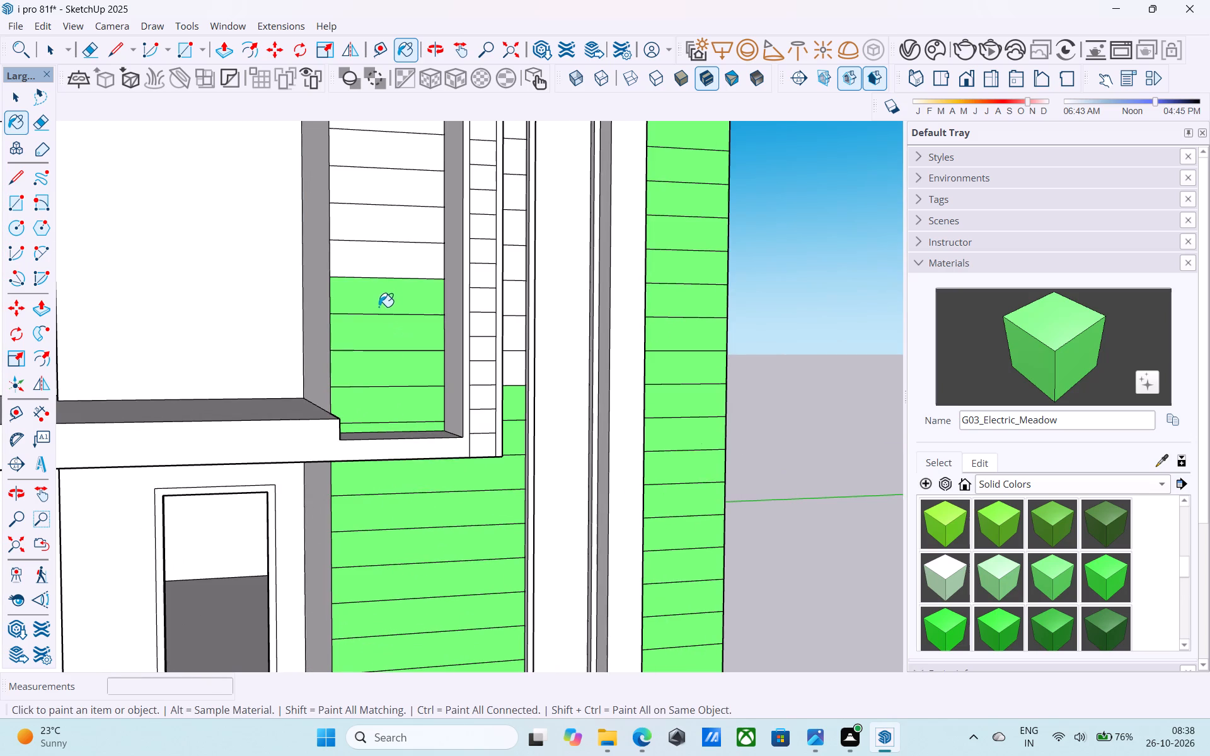
click(374, 257)
click(372, 237)
click(368, 188)
scroll(294, 438, down, 6)
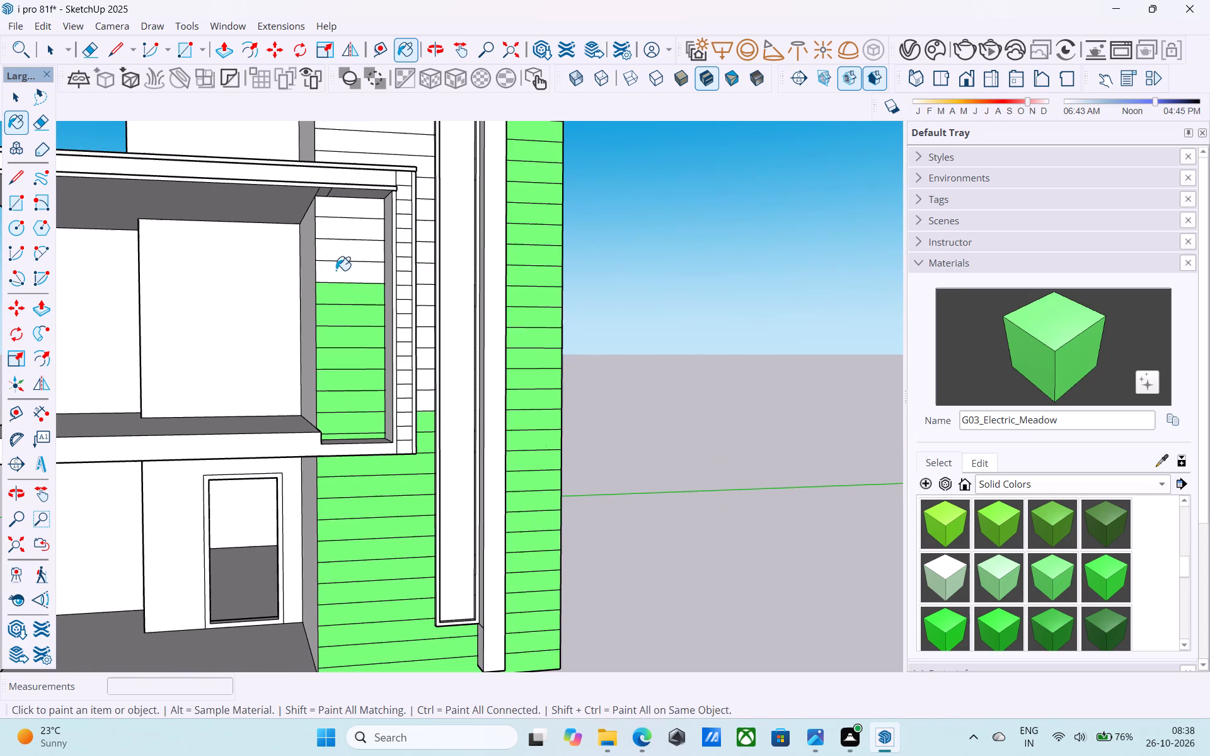
click(339, 268)
click(345, 255)
click(349, 235)
click(355, 210)
Paint the narrow first-floor strips between the projecting frame and the tall window with G03_Electric_Meadow.
middle_drag(381, 231, 359, 230)
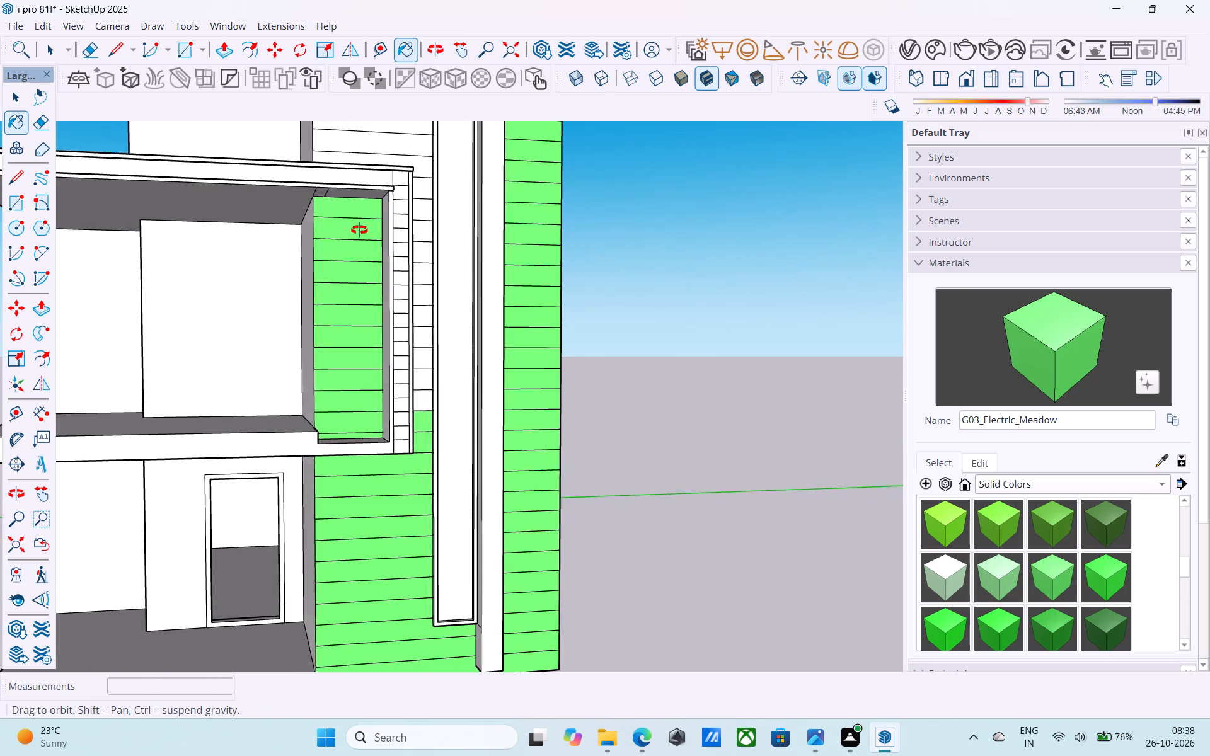
middle_drag(359, 230, 287, 237)
scroll(394, 421, up, 3)
click(384, 398)
click(396, 379)
click(396, 348)
click(388, 304)
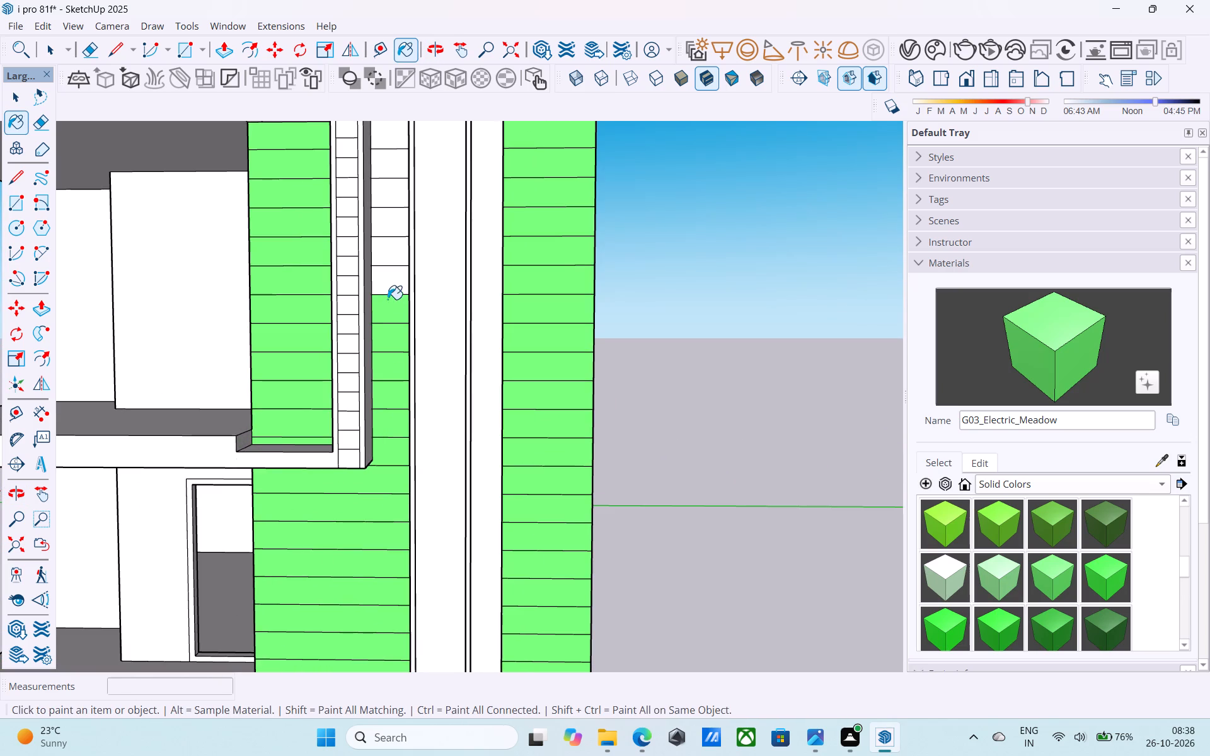
click(388, 287)
click(388, 271)
click(389, 267)
click(390, 241)
click(389, 214)
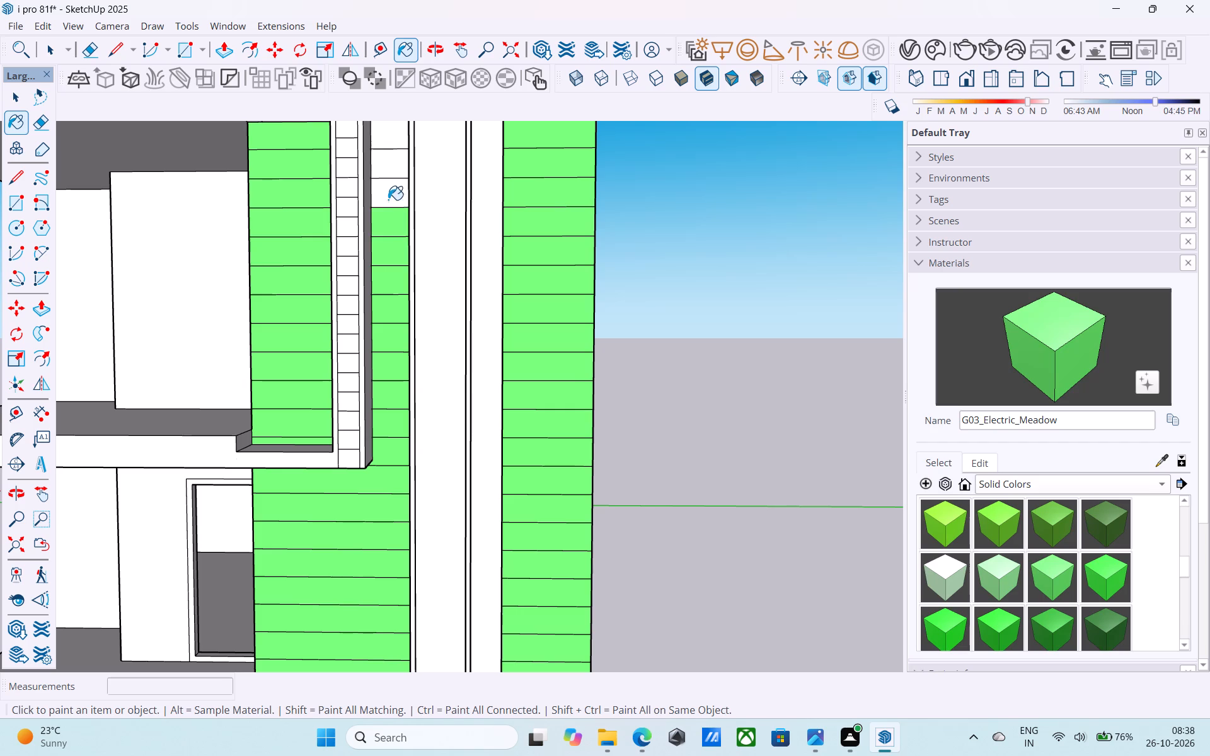
click(388, 200)
click(390, 153)
Paint the remaining white strips from the projecting frame's top edge up through the second-floor wall with G03_Electric_Meadow.
scroll(377, 406, down, 7)
scroll(356, 258, up, 8)
click(399, 316)
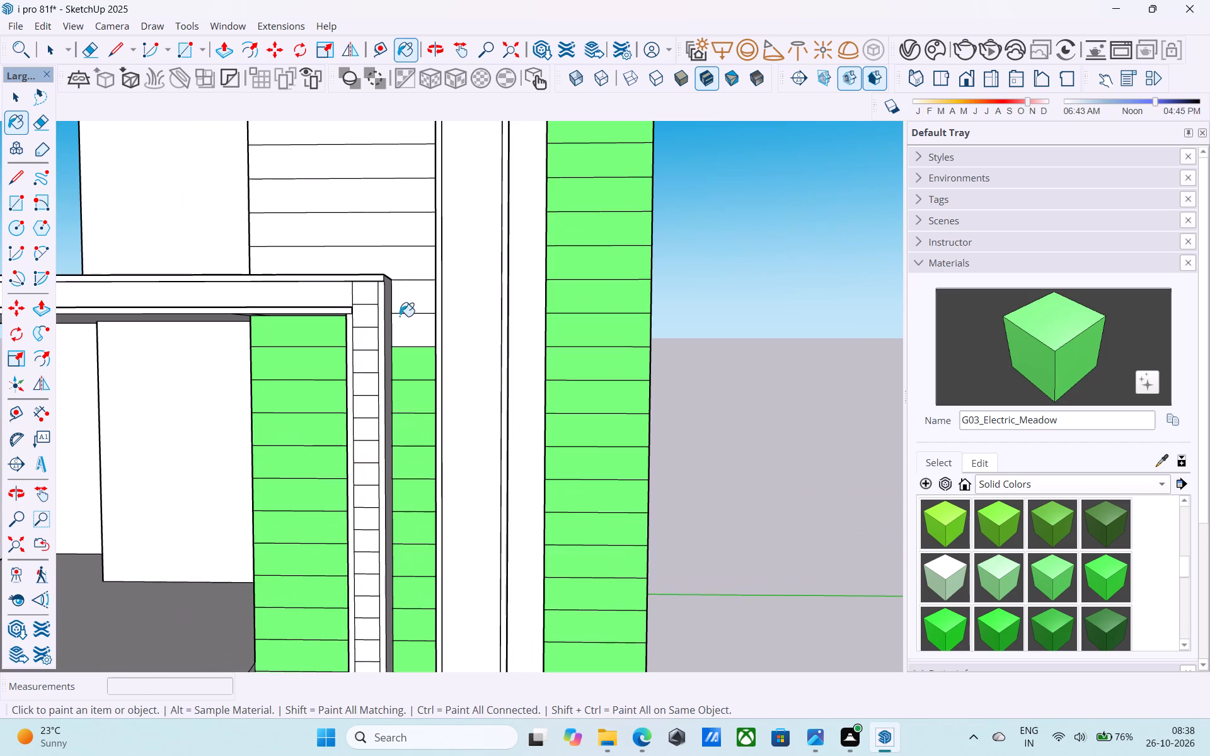
click(404, 312)
click(406, 269)
click(406, 216)
click(400, 192)
scroll(431, 447, down, 6)
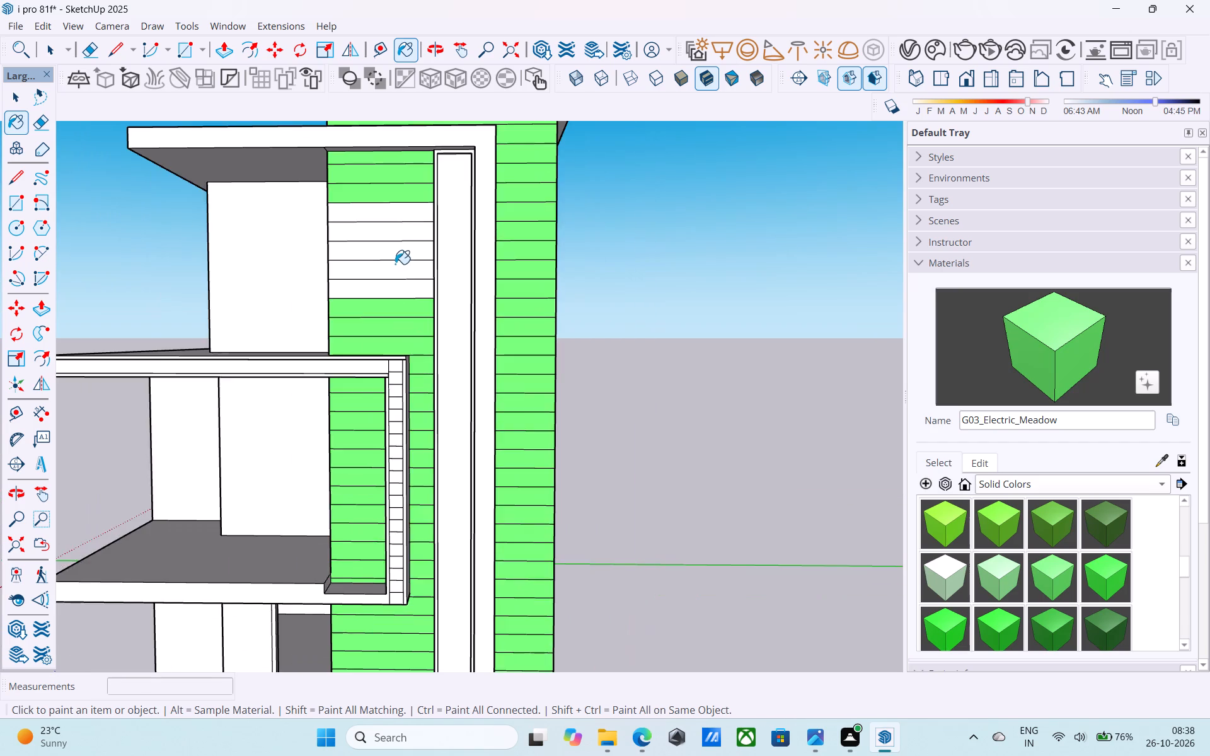
scroll(395, 264, up, 4)
click(386, 295)
click(385, 283)
click(395, 243)
click(395, 224)
click(398, 192)
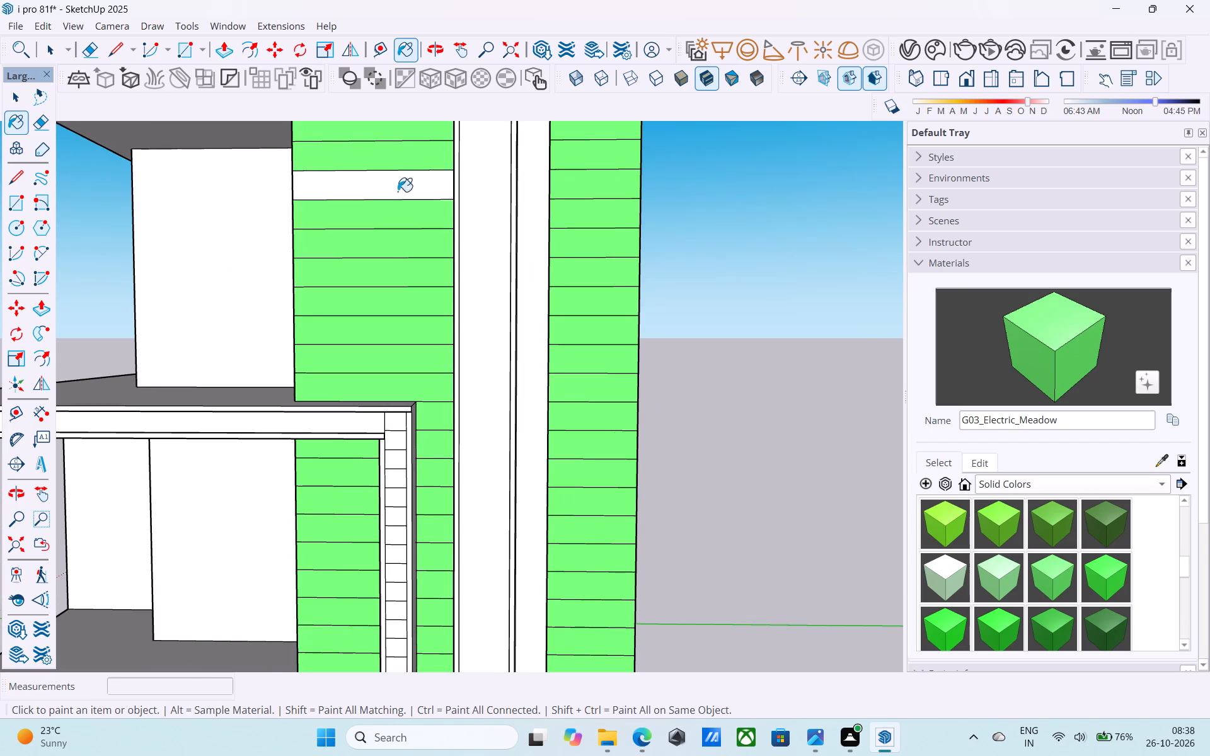
Examine the whole house and its painted grooved front wall from an overall angled view.
scroll(403, 302, down, 15)
middle_drag(405, 290, 619, 396)
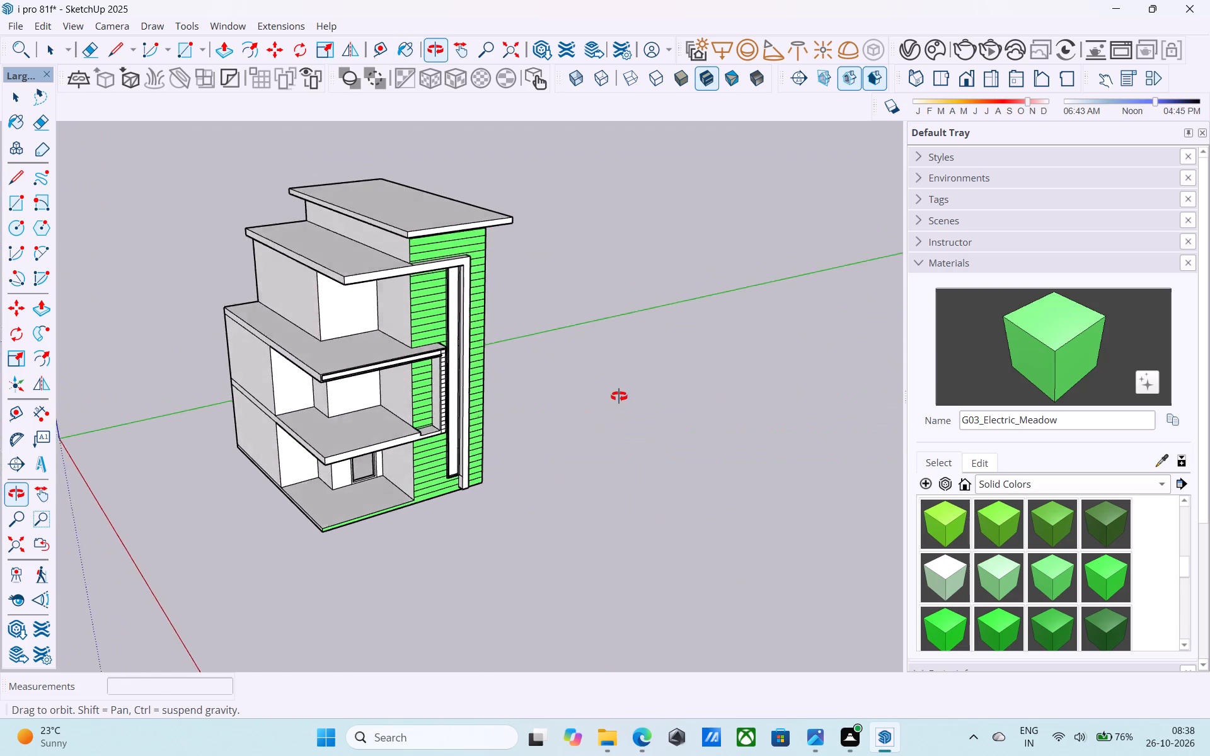
middle_drag(619, 396, 617, 377)
scroll(611, 363, up, 1)
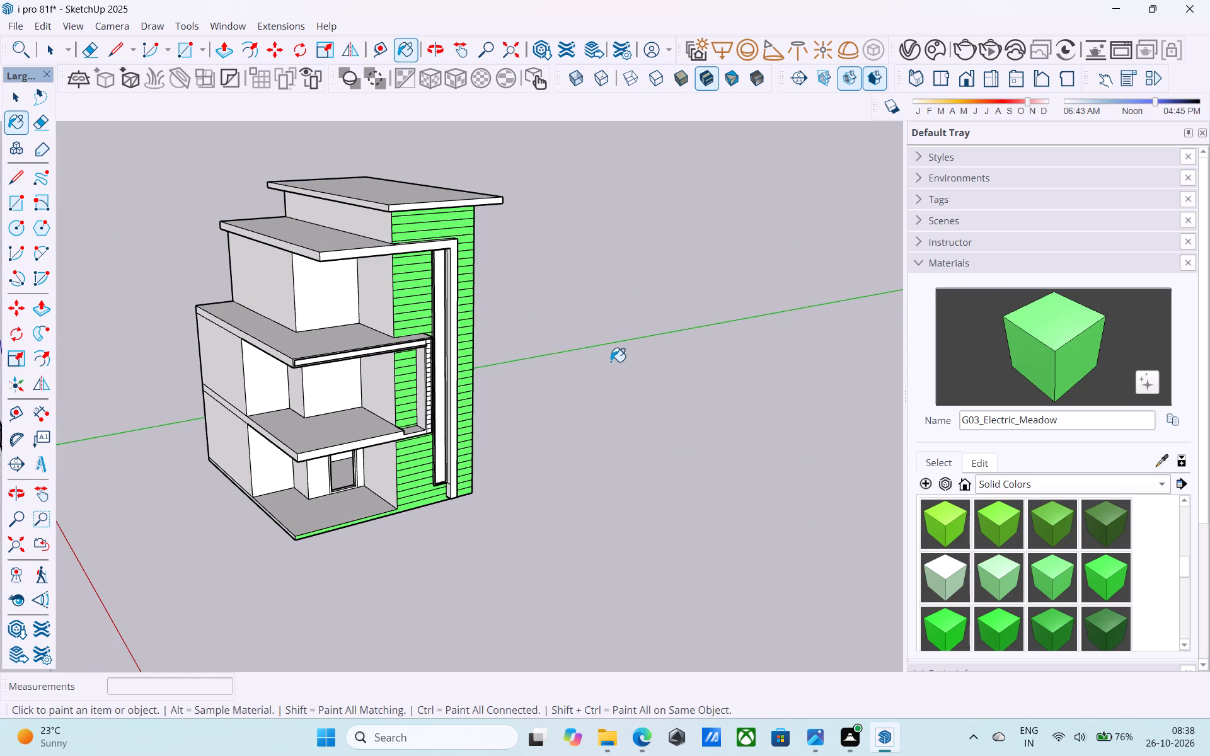
scroll(610, 359, up, 1)
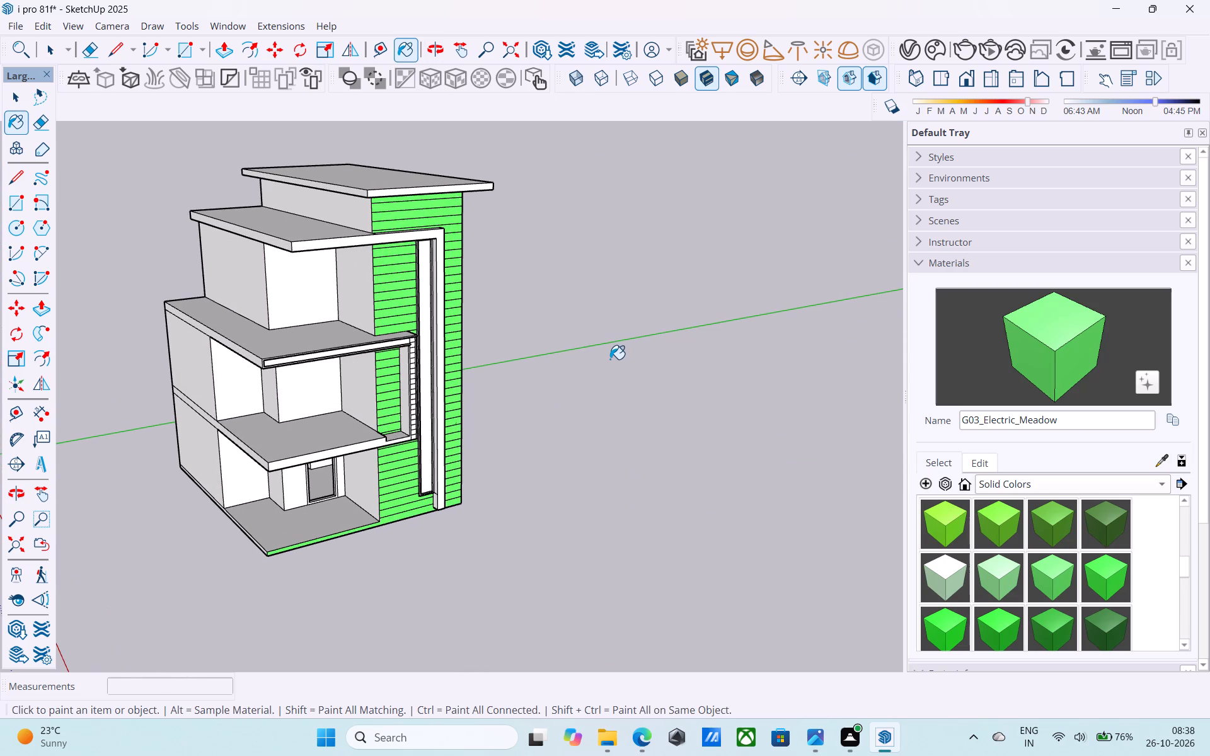
scroll(496, 424, down, 1)
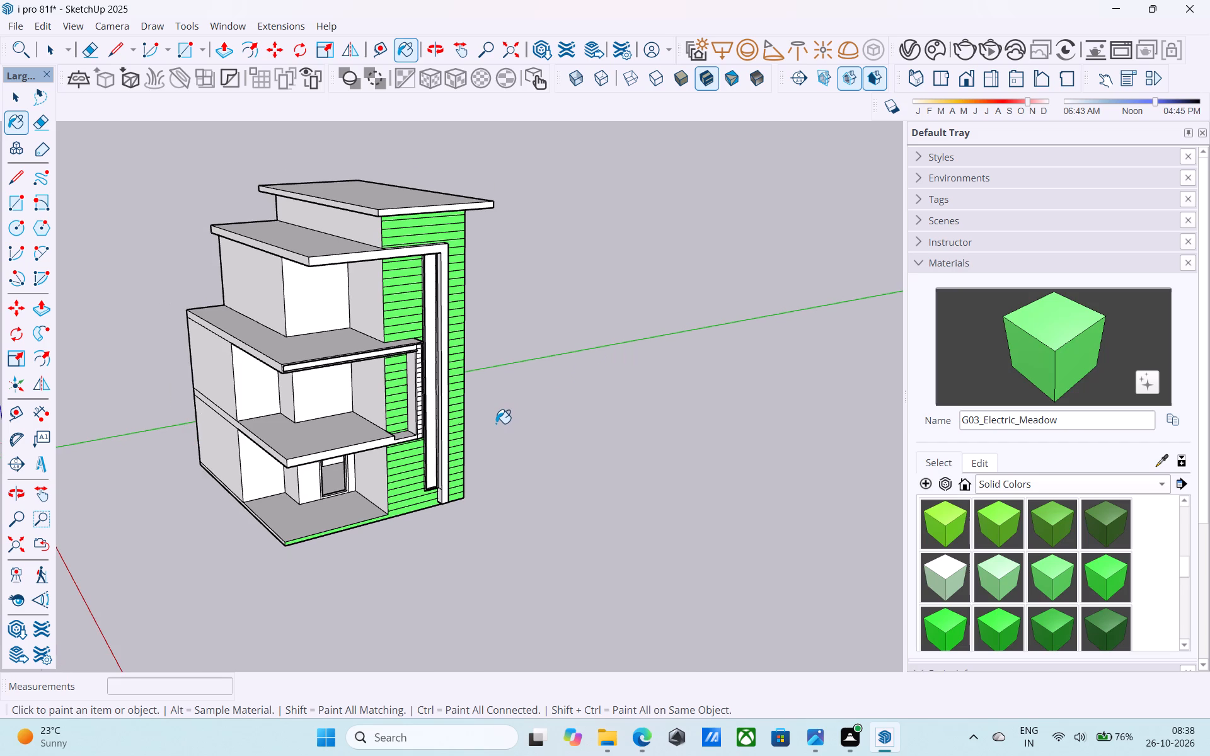
middle_drag(494, 415, 488, 404)
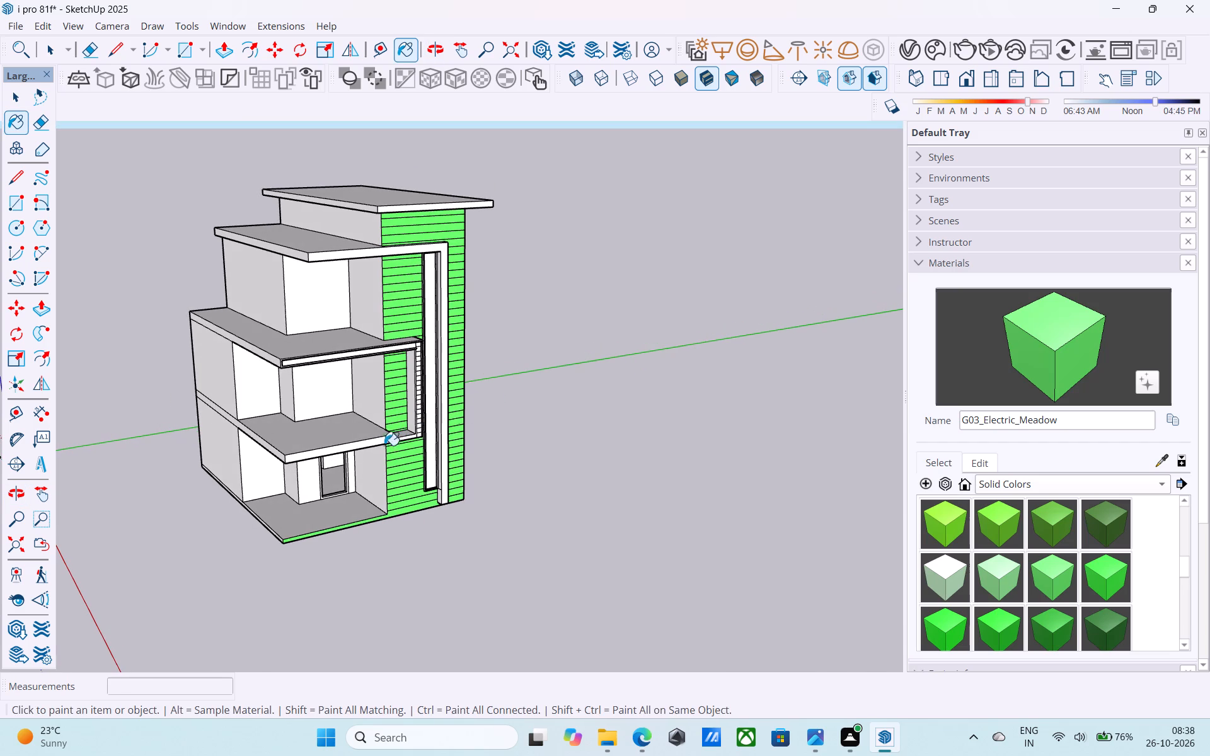
Copy the bottom edge of the first-floor projecting rear wall up 10' to its ceiling, divided into 10 equal strips.
scroll(318, 498, up, 10)
key(space)
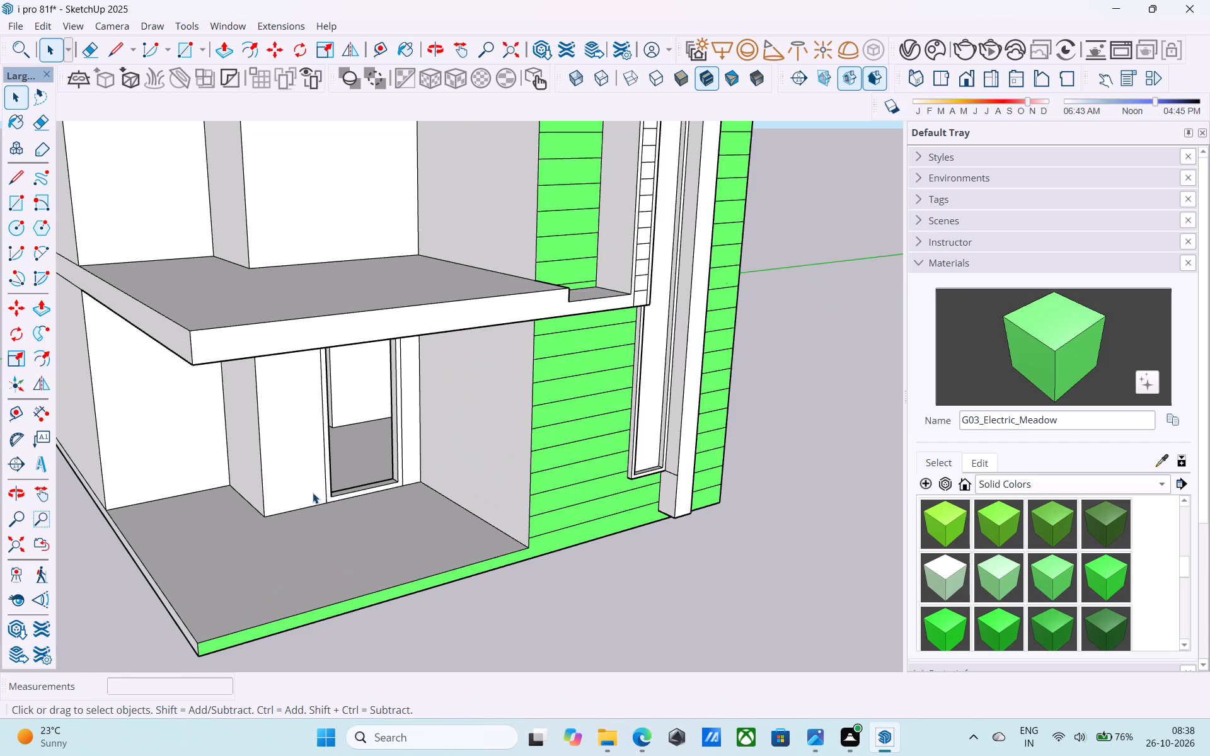
scroll(313, 491, down, 4)
shift+middle_drag(312, 490, 369, 585)
shift+middle_drag(323, 433, 341, 408)
scroll(352, 450, up, 3)
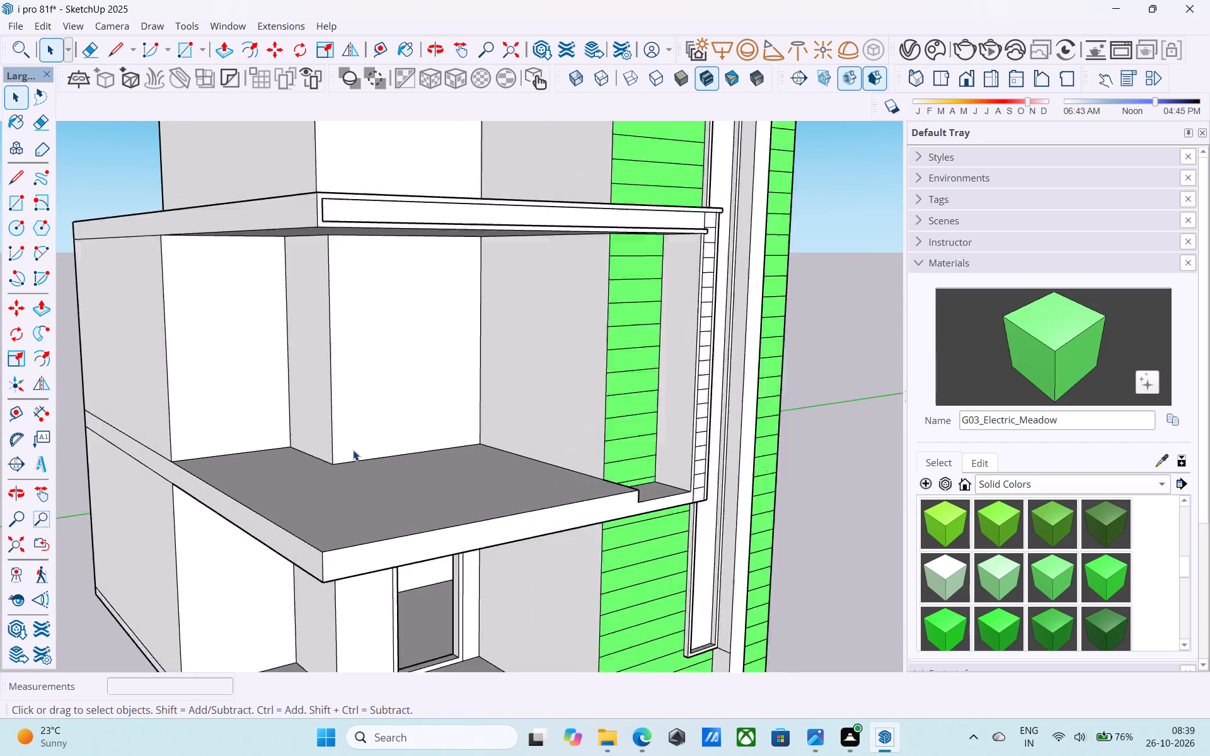
scroll(353, 450, up, 2)
click(360, 461)
click(362, 464)
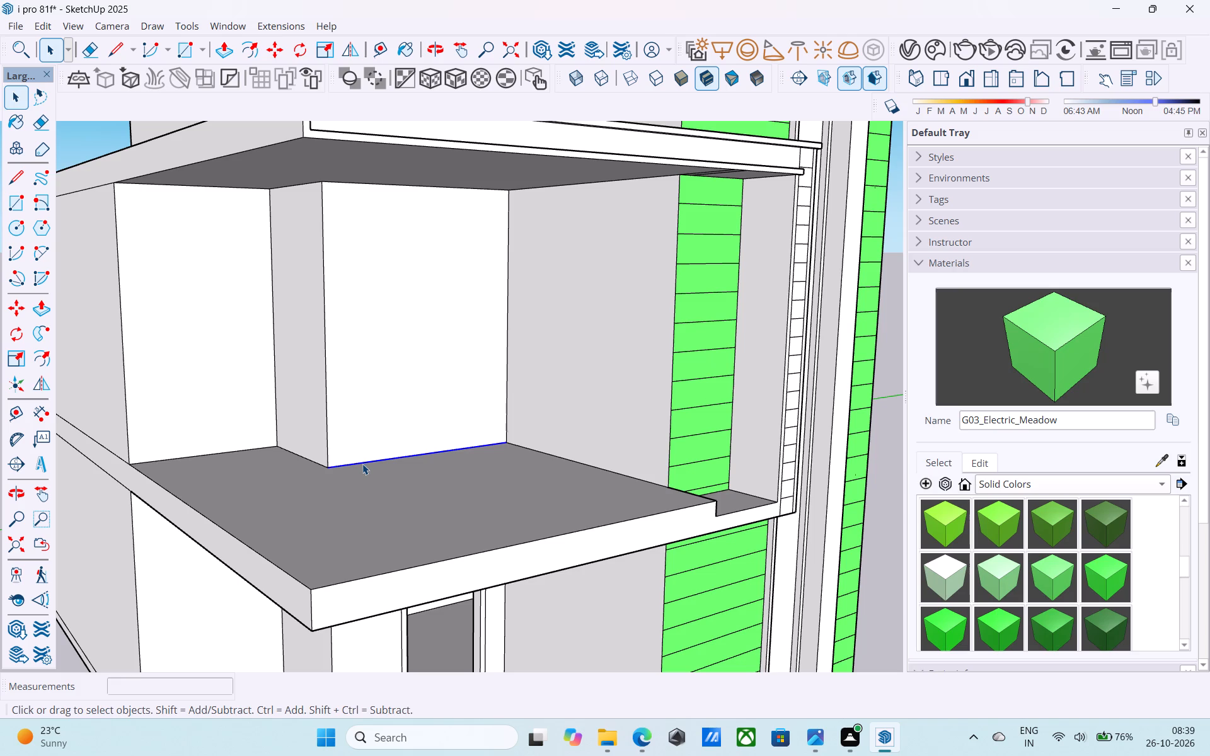
key(m)
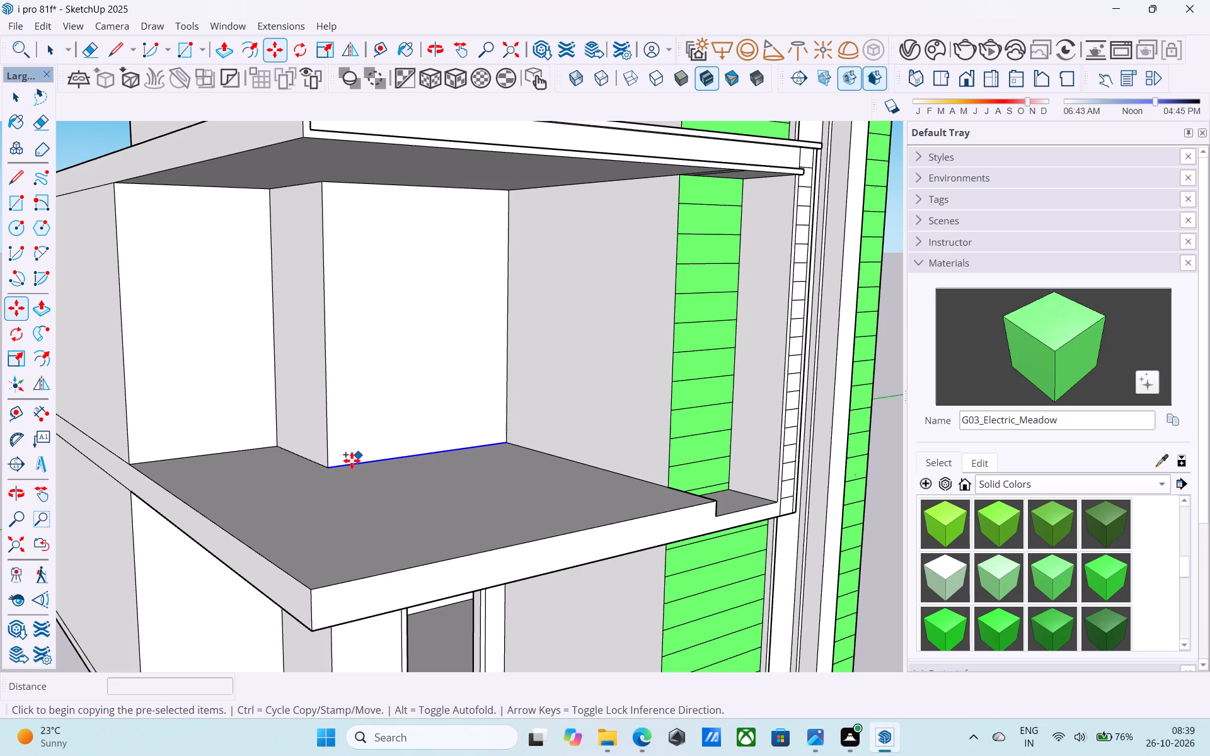
click(331, 466)
click(323, 179)
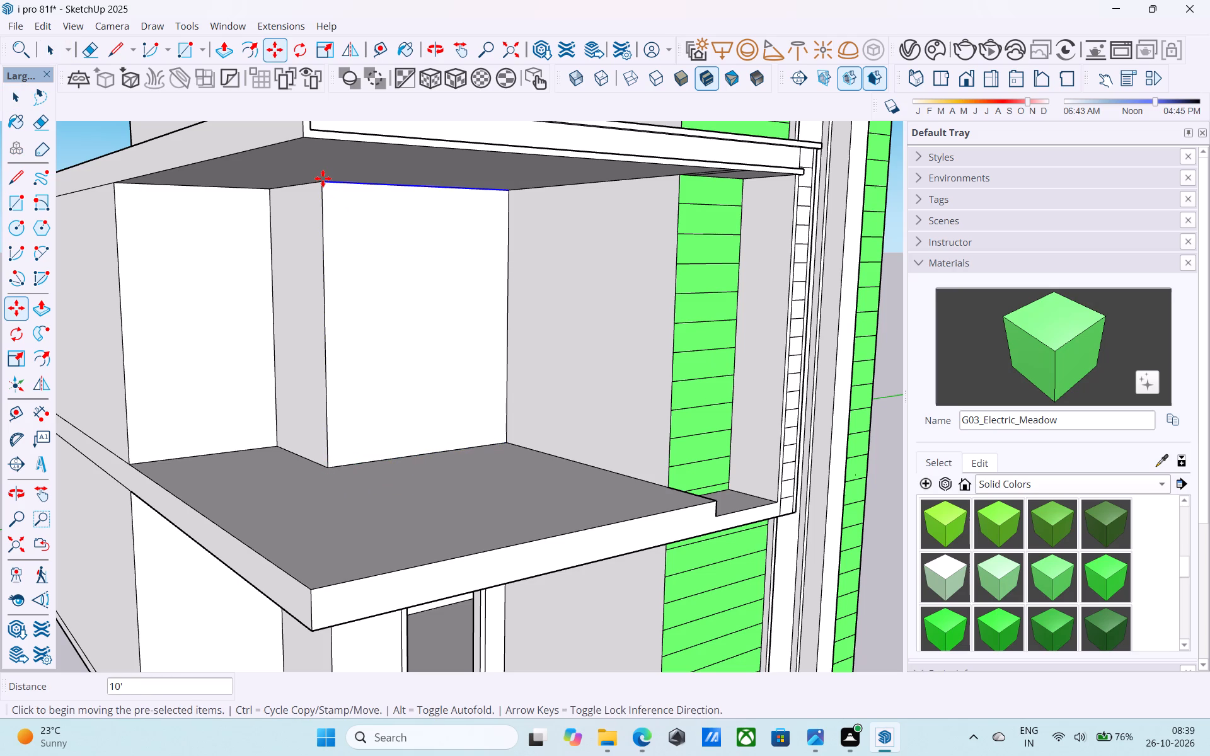
text(/10)
key(Return)
scroll(319, 246, down, 9)
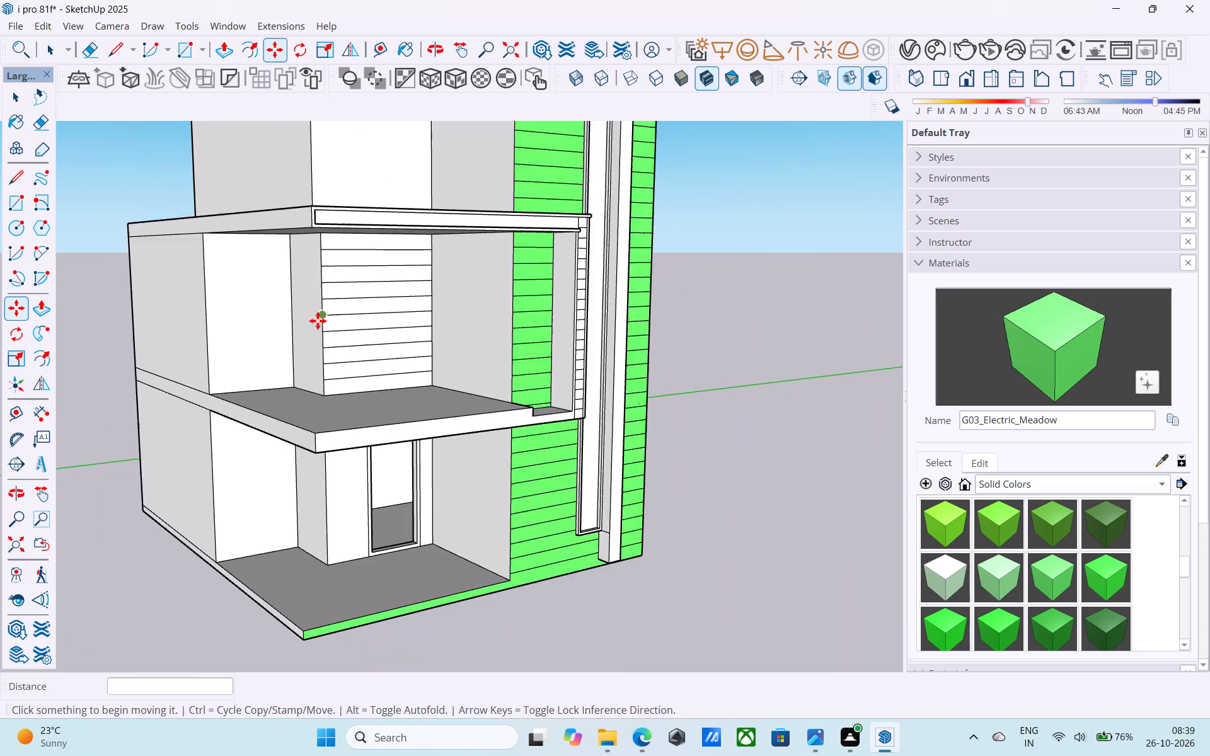
scroll(318, 321, down, 3)
key(space)
Copy the bottom edge of the second-floor white wall up 10' to the slab above, divided into 10 equal strips.
middle_drag(333, 246, 331, 385)
scroll(328, 376, up, 6)
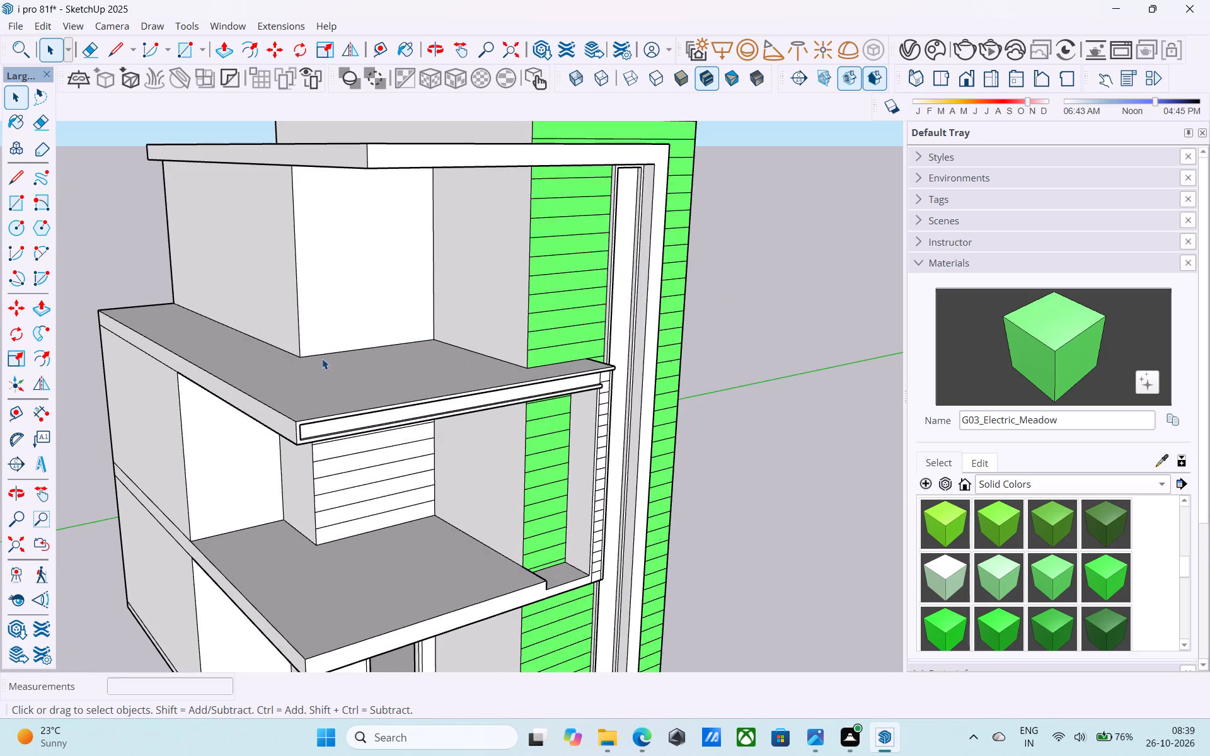
click(322, 356)
middle_drag(319, 354, 326, 399)
scroll(317, 413, up, 9)
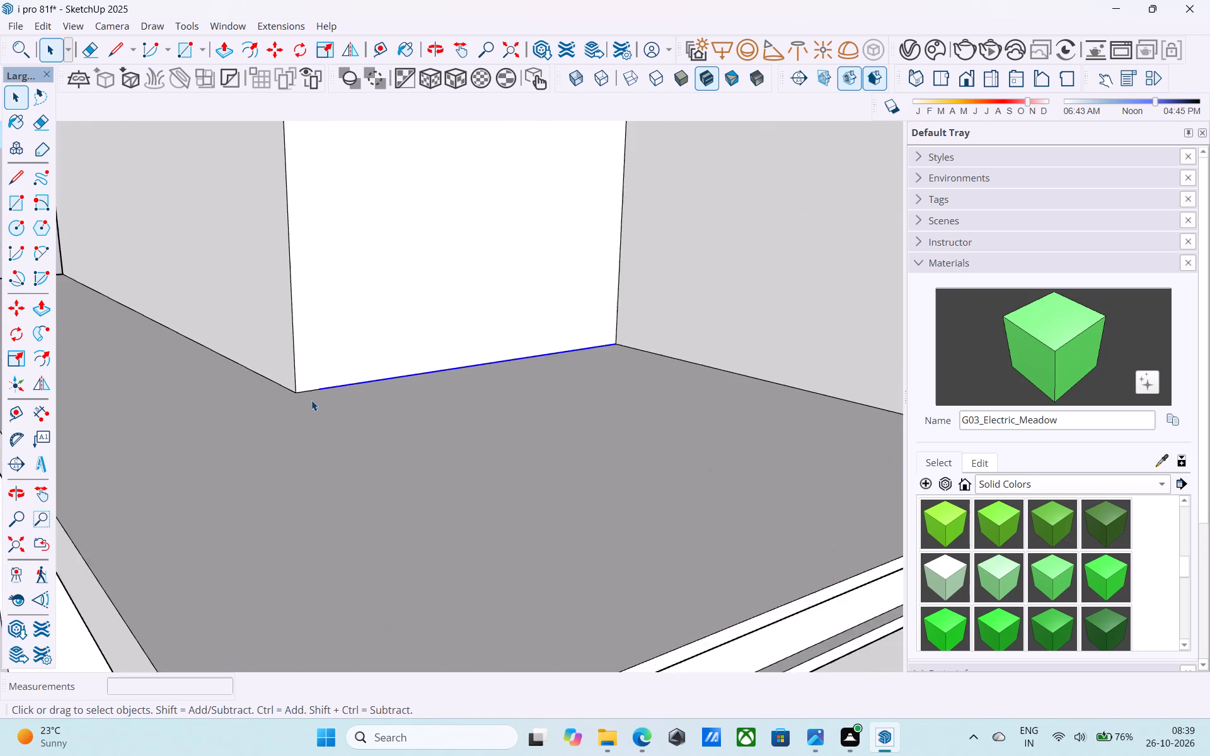
scroll(311, 400, up, 5)
shift+click(309, 390)
scroll(308, 387, down, 6)
middle_drag(308, 387, 308, 377)
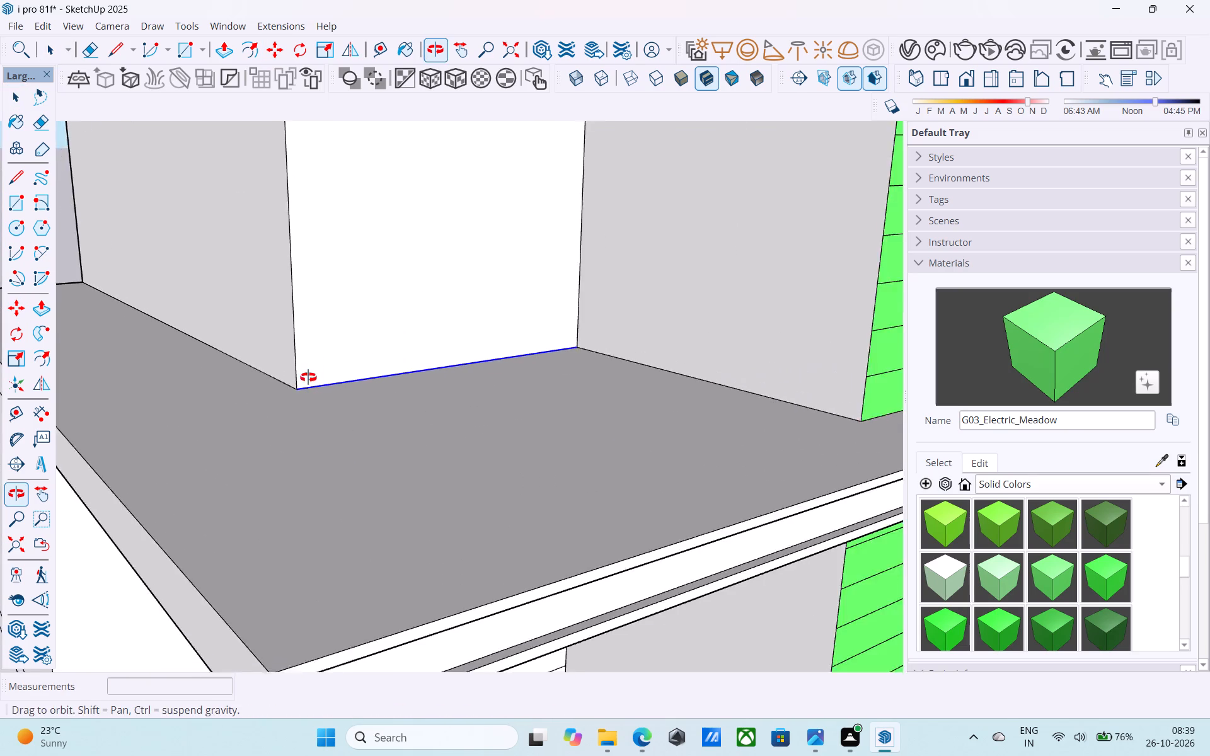
middle_drag(308, 377, 310, 334)
key(m)
click(303, 340)
scroll(322, 260, down, 2)
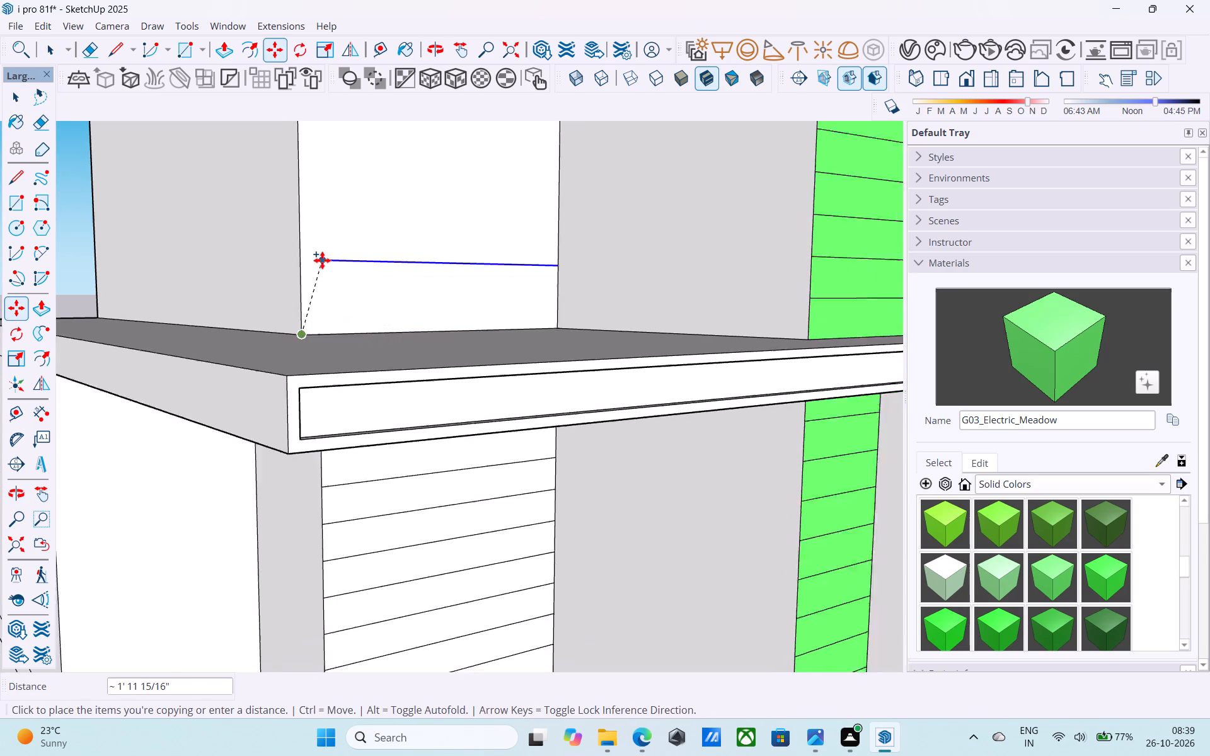
scroll(322, 260, down, 4)
shift+middle_drag(322, 269, 311, 421)
click(303, 248)
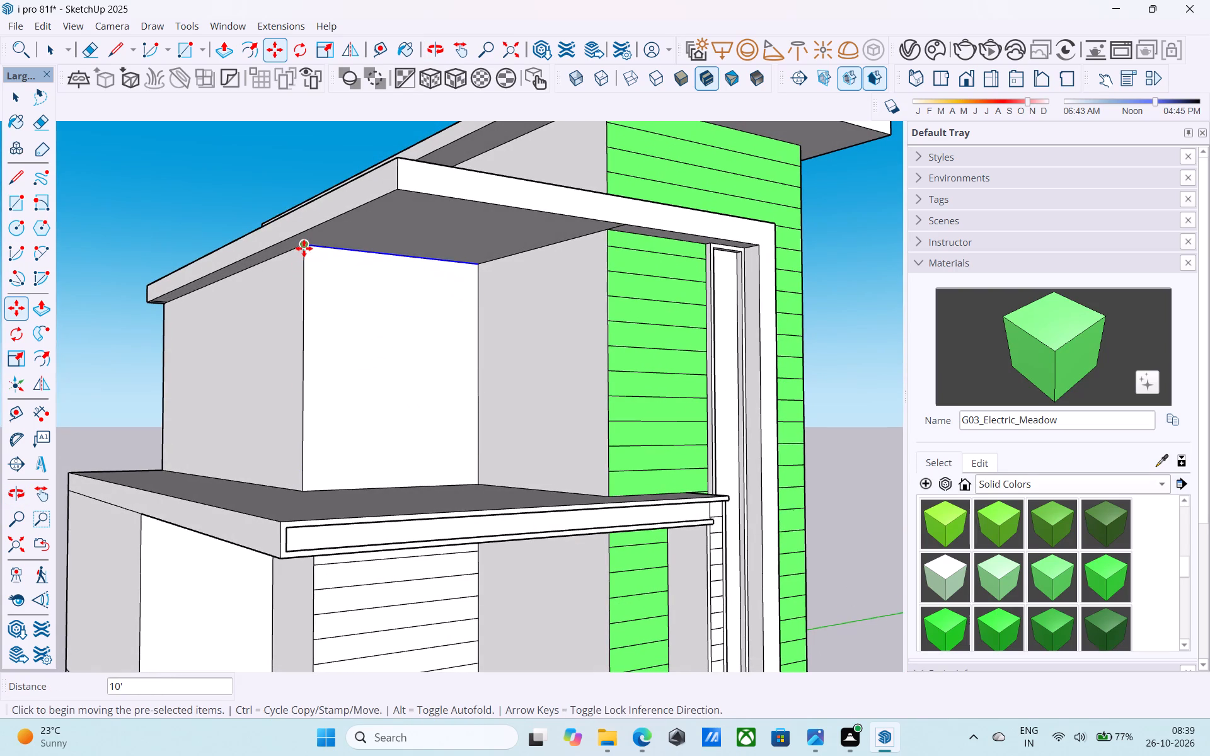
text(/10)
key(Return)
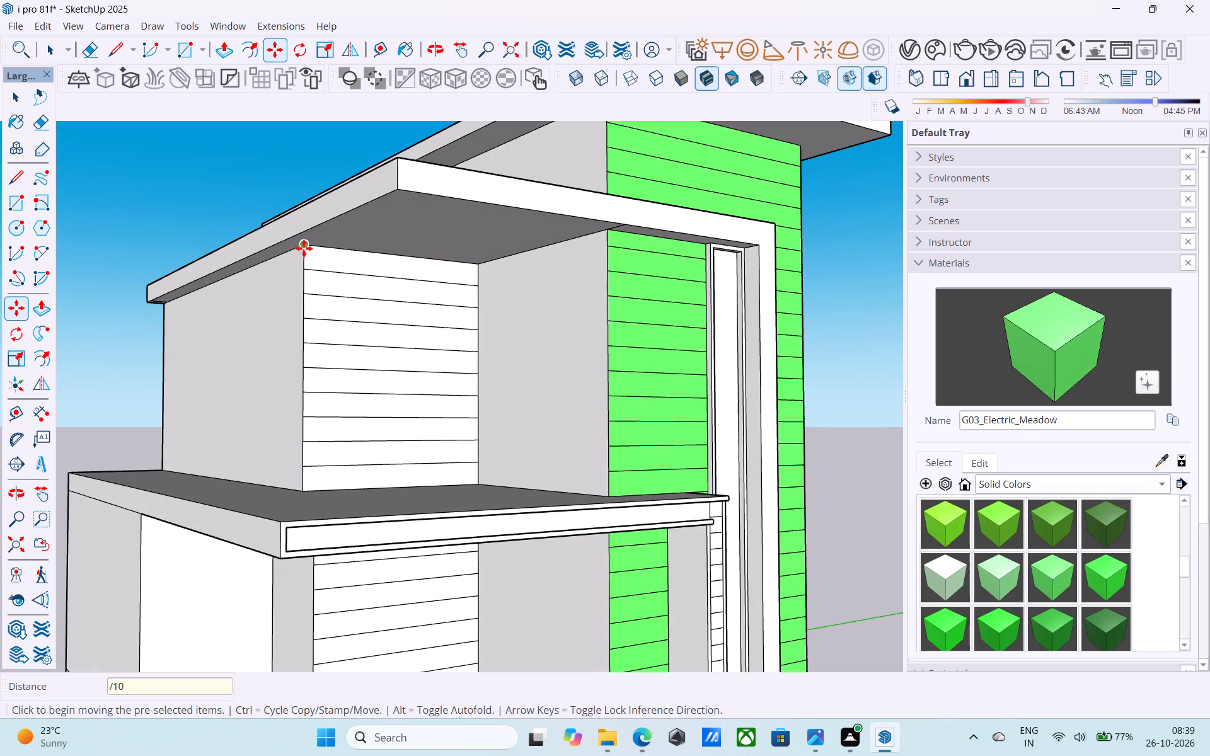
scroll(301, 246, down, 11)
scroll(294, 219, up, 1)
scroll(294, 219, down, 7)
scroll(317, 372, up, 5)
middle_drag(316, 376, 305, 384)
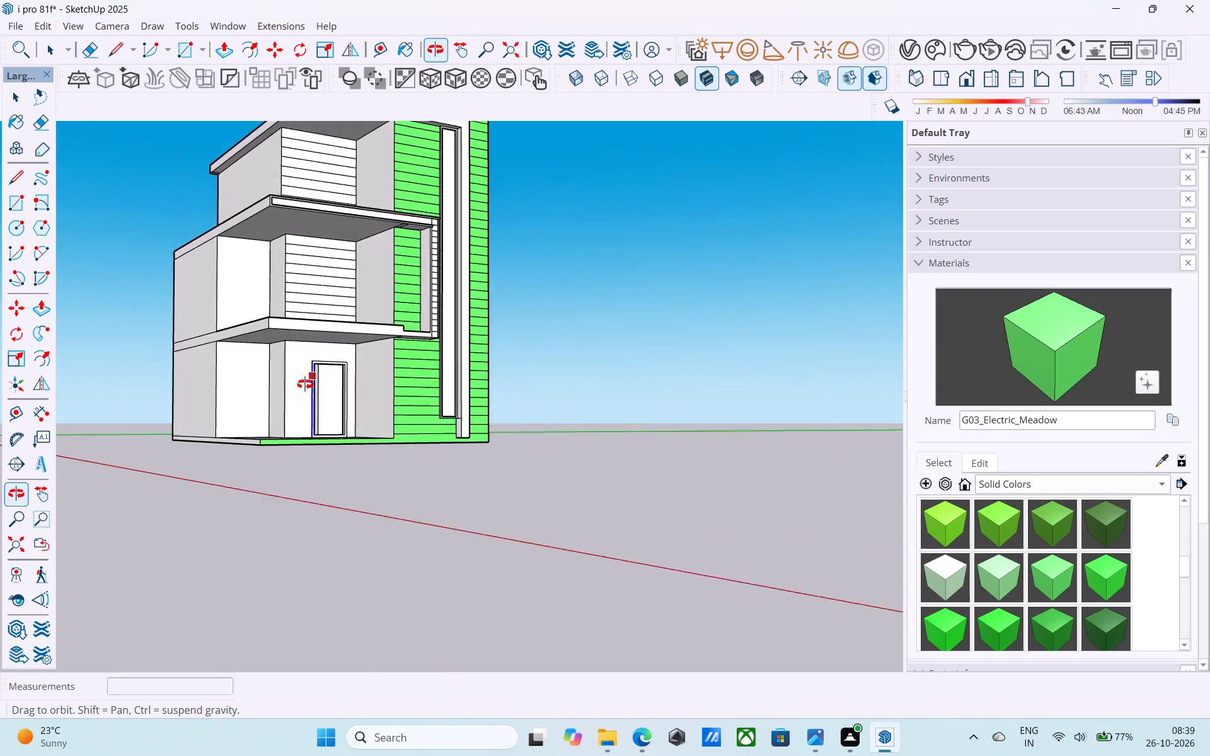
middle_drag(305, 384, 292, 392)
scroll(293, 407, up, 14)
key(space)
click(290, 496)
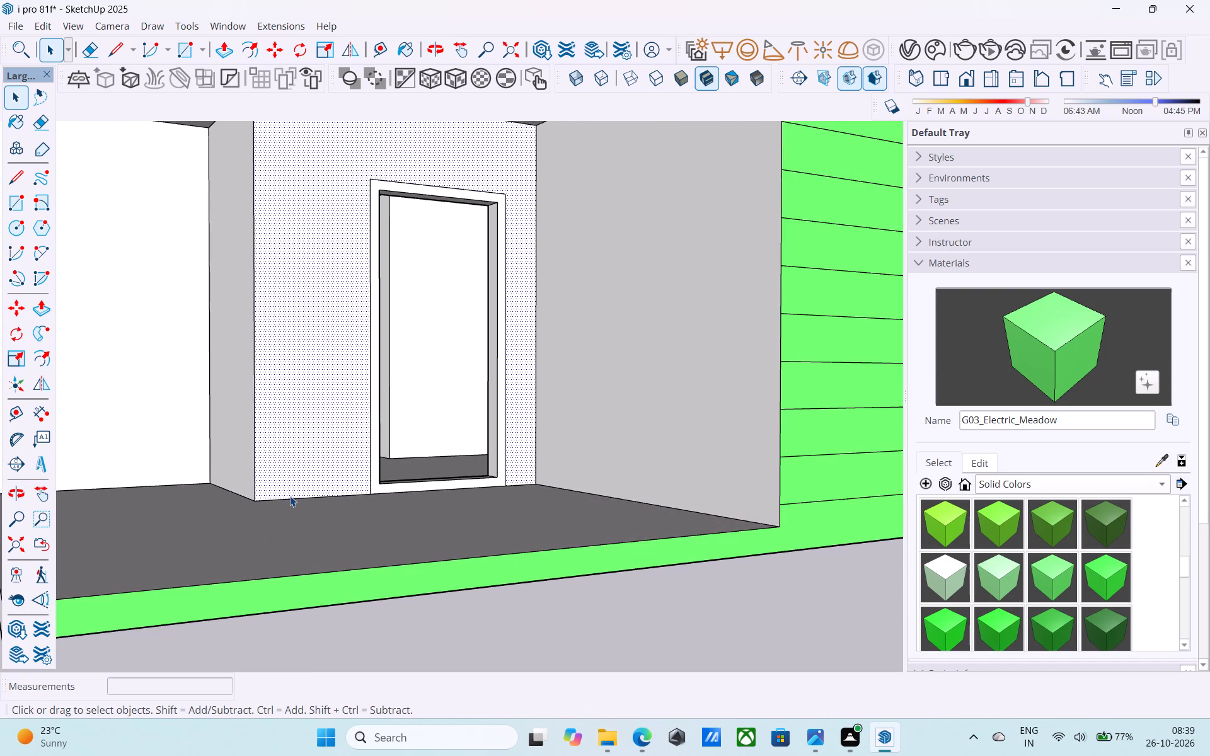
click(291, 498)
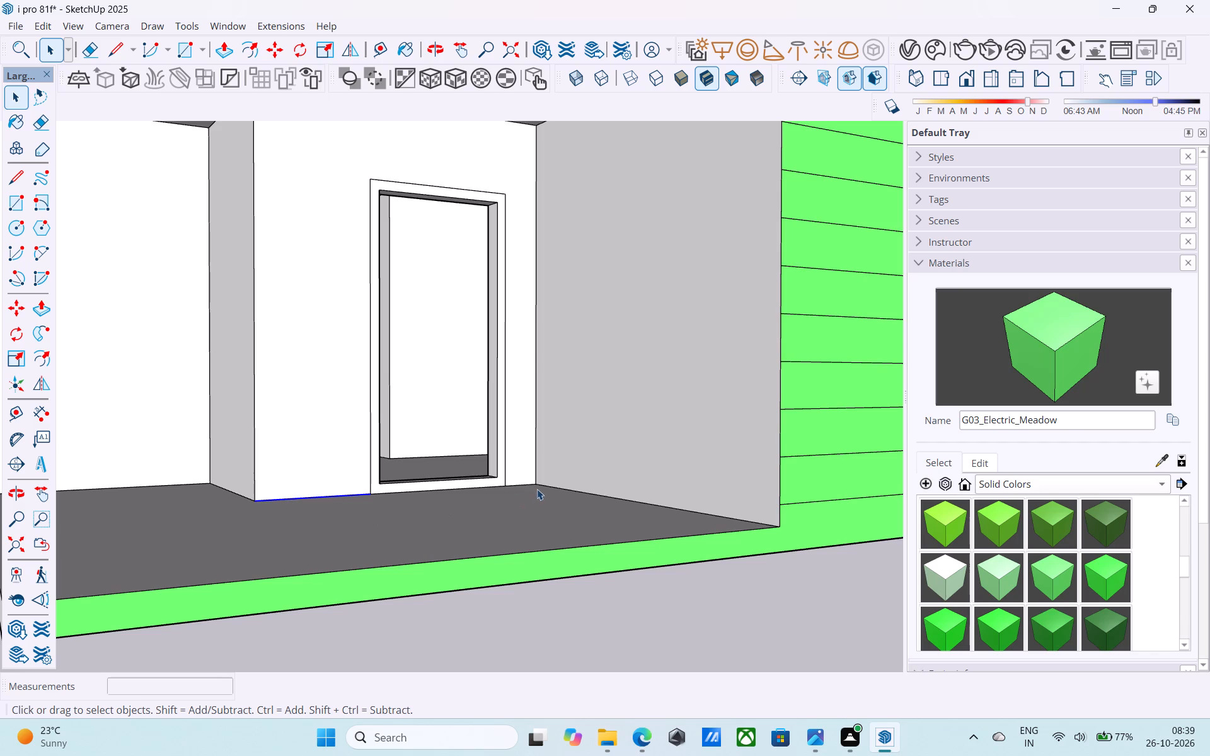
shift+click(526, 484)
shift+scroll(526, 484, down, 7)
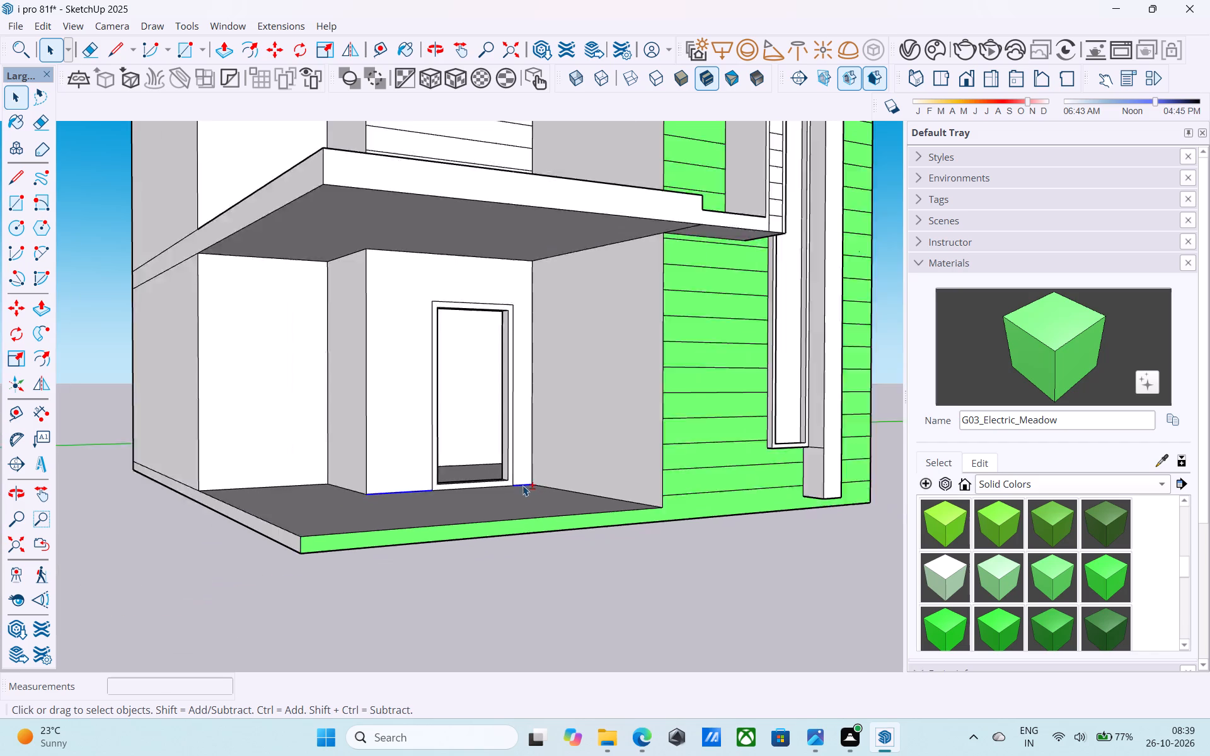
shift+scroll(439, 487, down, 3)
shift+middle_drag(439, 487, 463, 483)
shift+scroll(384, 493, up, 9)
Copy the bottom edges of both ground-floor white walls, including under the doorway, up to the ceiling, divided into 10 equal strips.
click(355, 471)
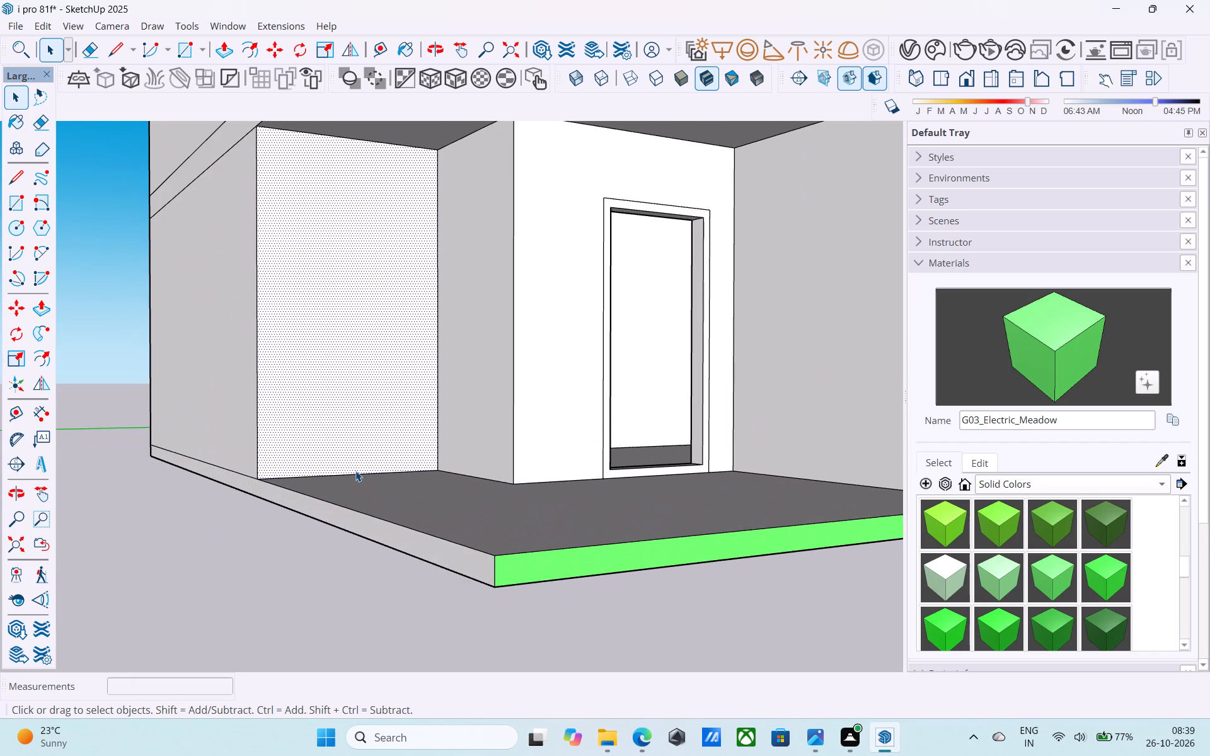
click(355, 477)
click(355, 474)
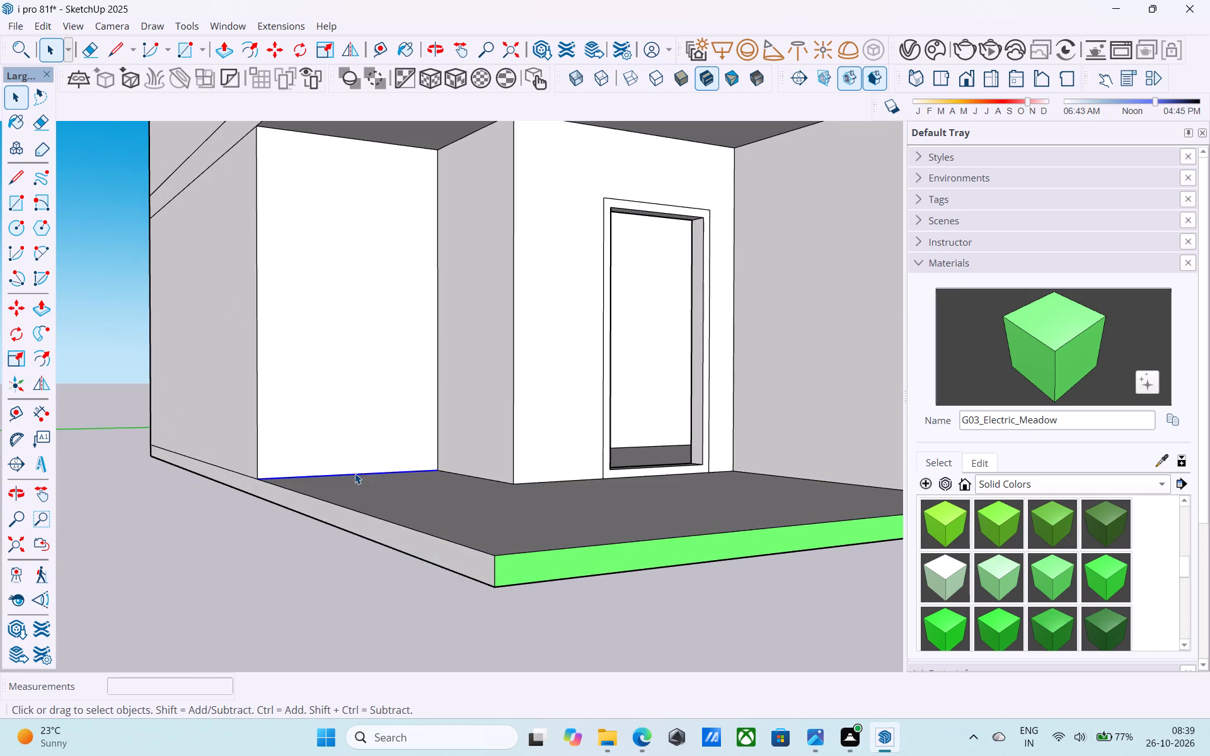
scroll(355, 473, down, 4)
shift+middle_drag(355, 473, 340, 547)
shift+scroll(449, 518, up, 5)
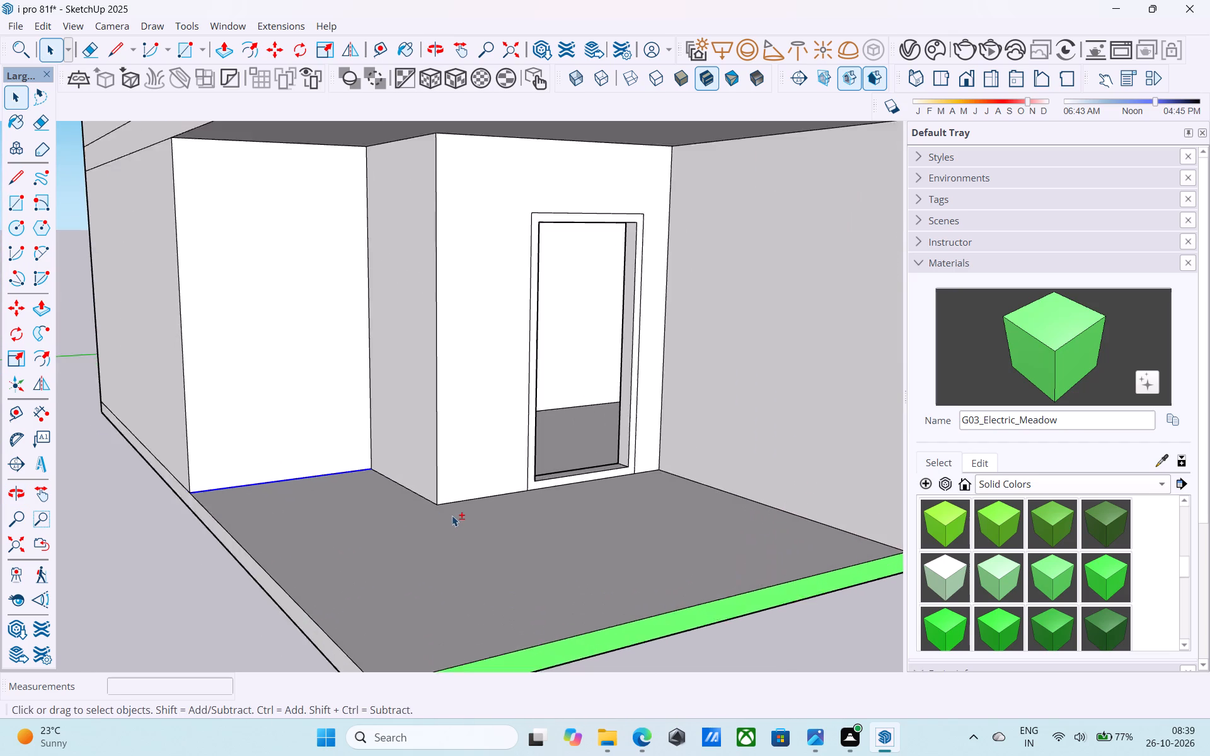
shift+scroll(452, 515, up, 2)
shift+click(442, 499)
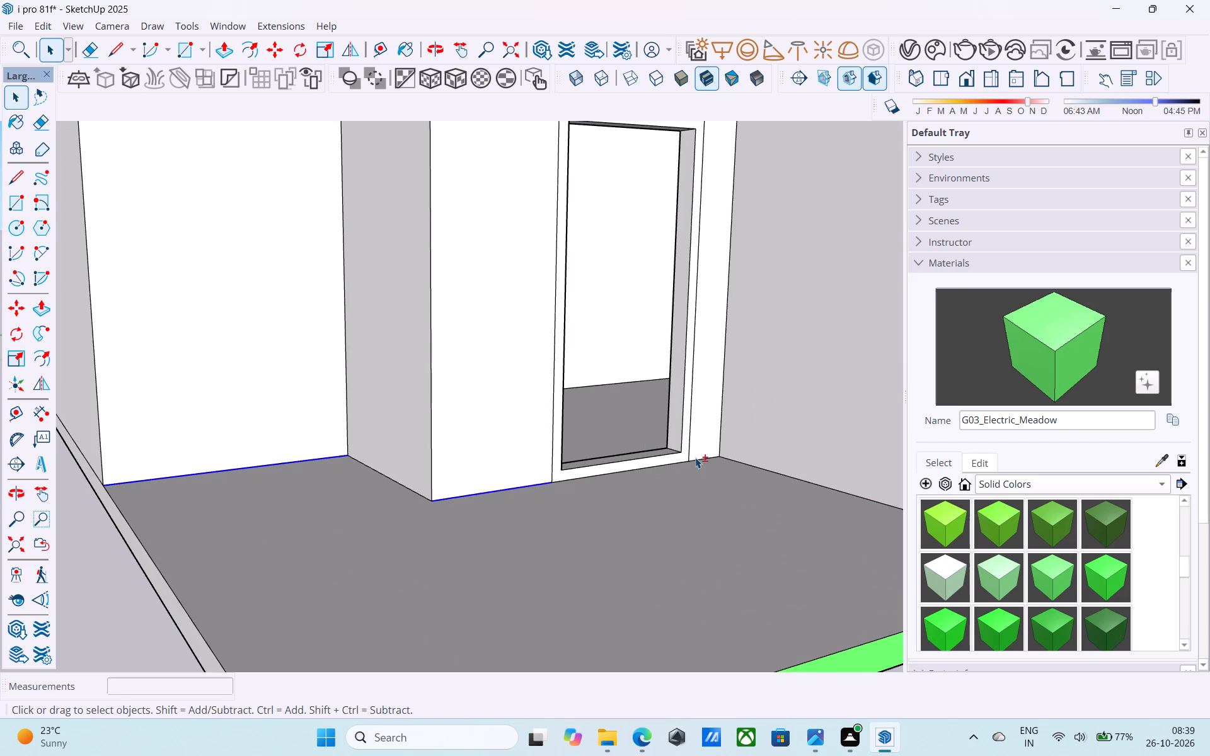
shift+click(696, 457)
shift+click(705, 438)
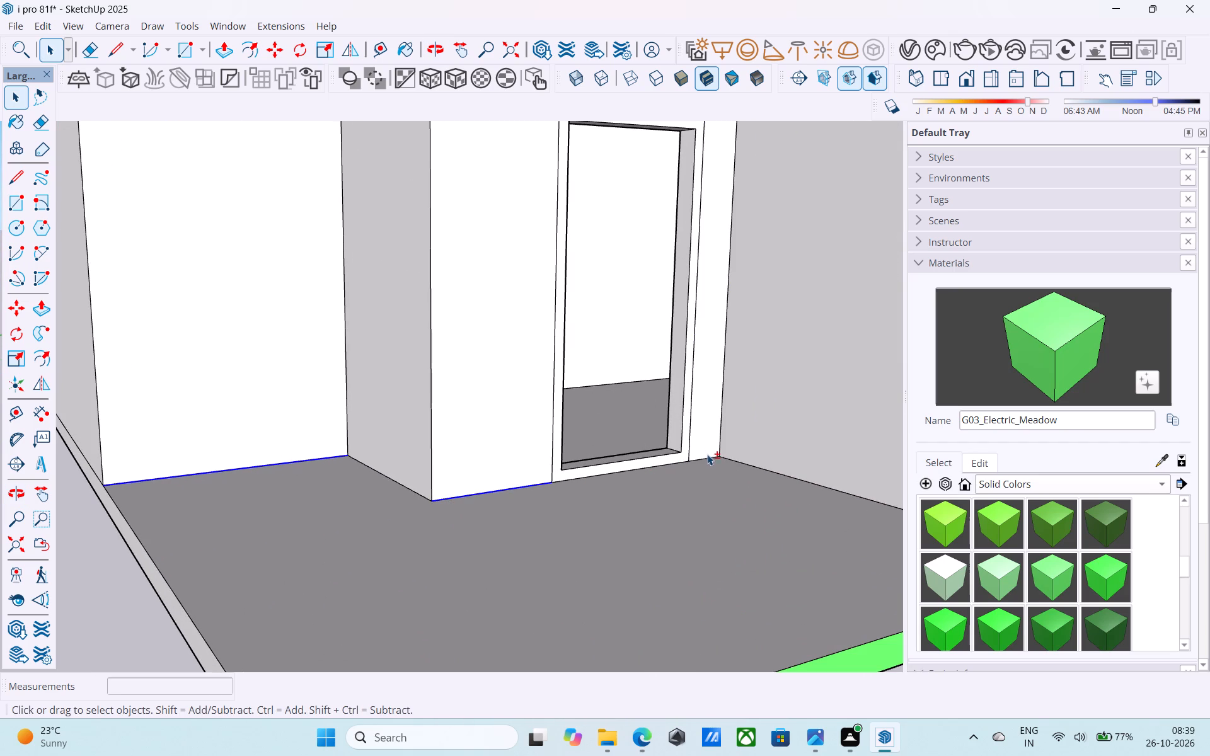
shift+click(708, 455)
shift+click(705, 450)
shift+click(703, 459)
shift+scroll(571, 478, up, 3)
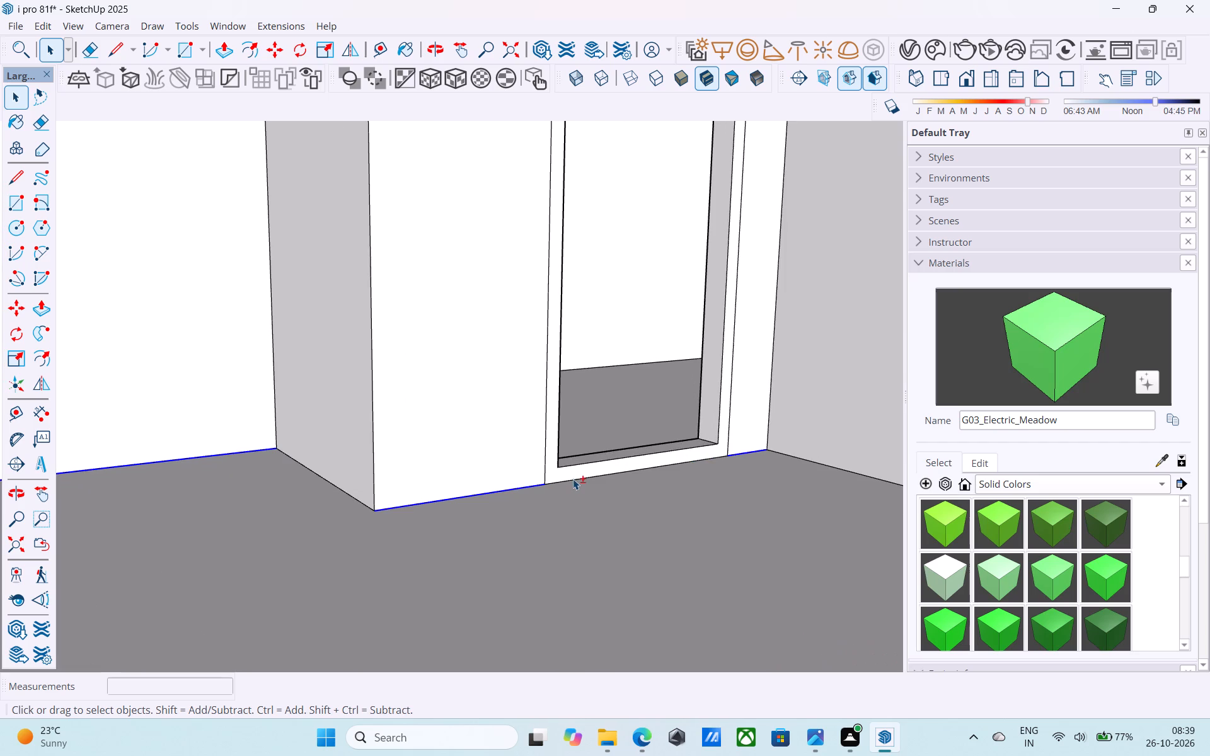
shift+click(573, 481)
shift+scroll(574, 478, down, 7)
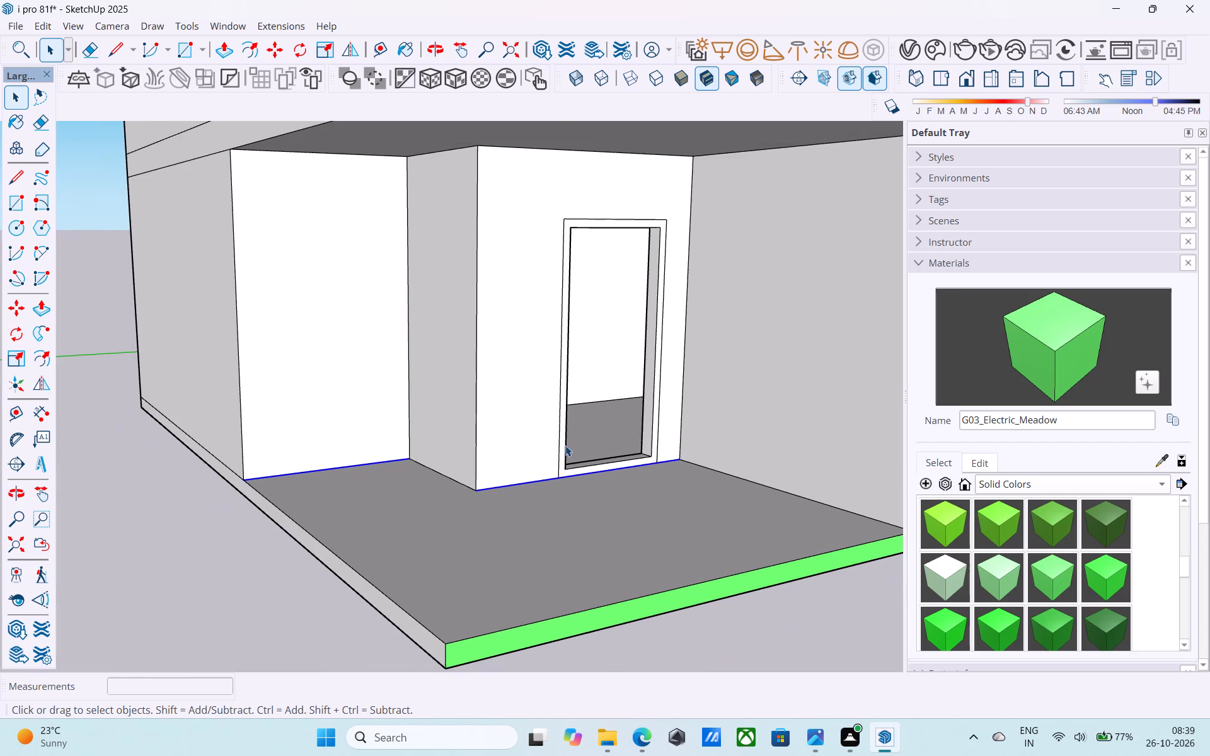
key(m)
click(480, 495)
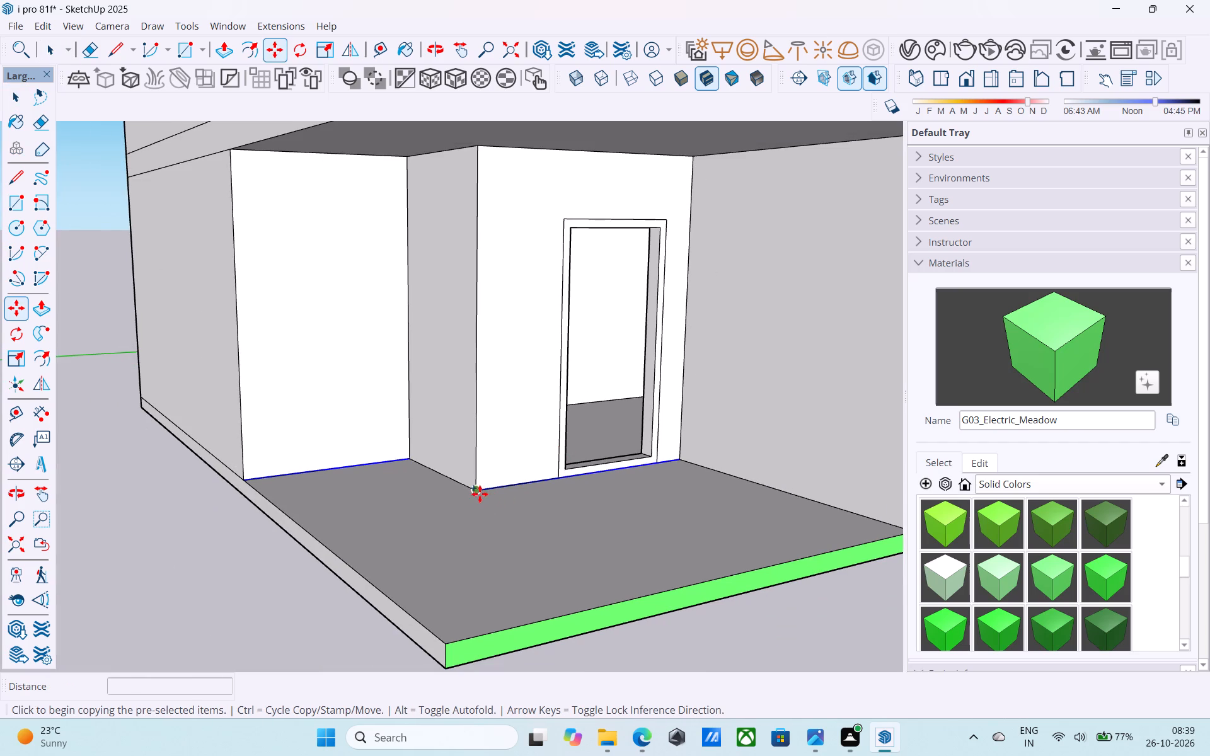
scroll(470, 378, down, 6)
middle_drag(470, 378, 471, 384)
scroll(471, 382, down, 1)
scroll(475, 380, up, 5)
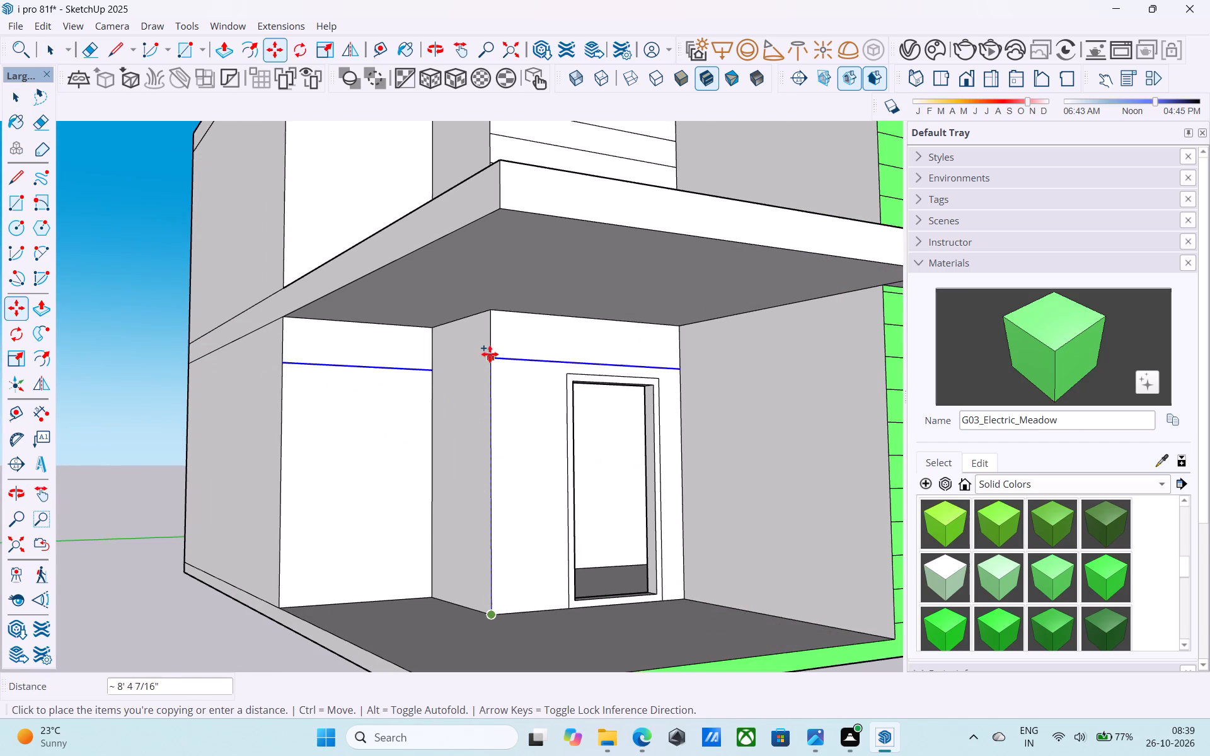
click(492, 313)
text(/10)
key(Return)
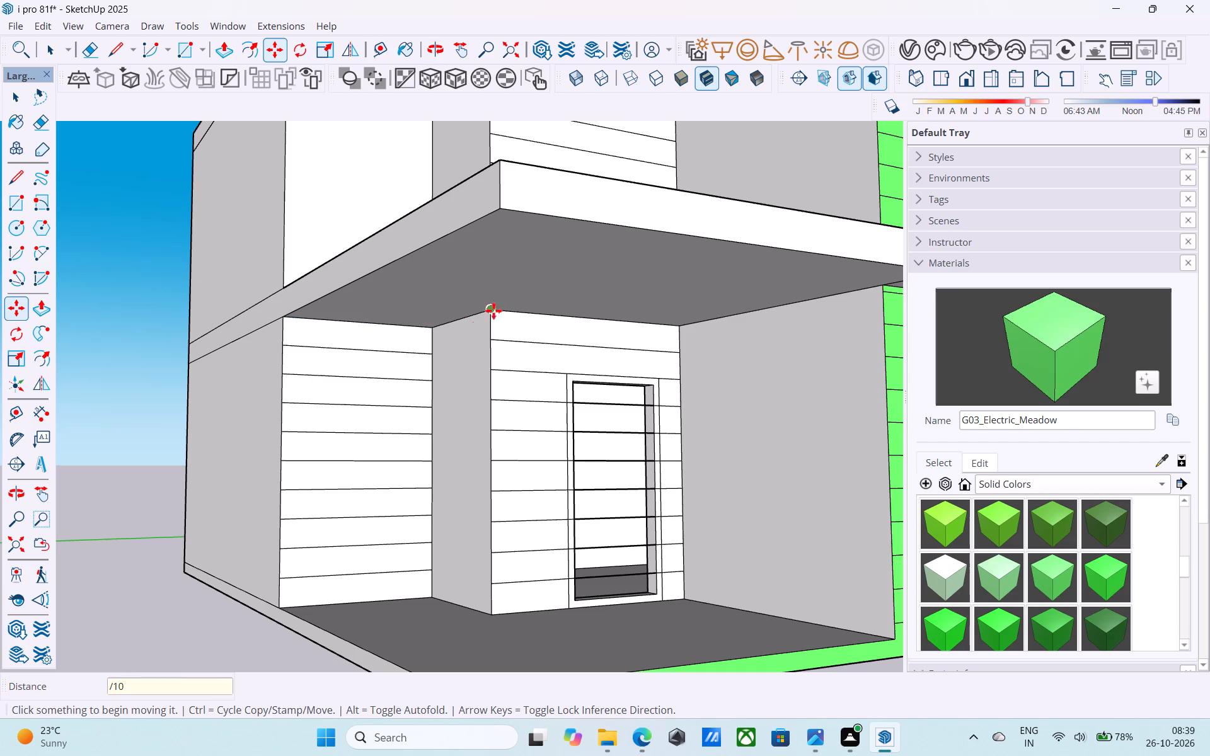
scroll(487, 316, down, 13)
middle_drag(419, 358, 401, 434)
scroll(391, 392, down, 5)
key(space)
Paint the base edge and the lowest five front-wall strips on both sides of the tall window with F07_Moss_Shine.
middle_drag(336, 384, 325, 382)
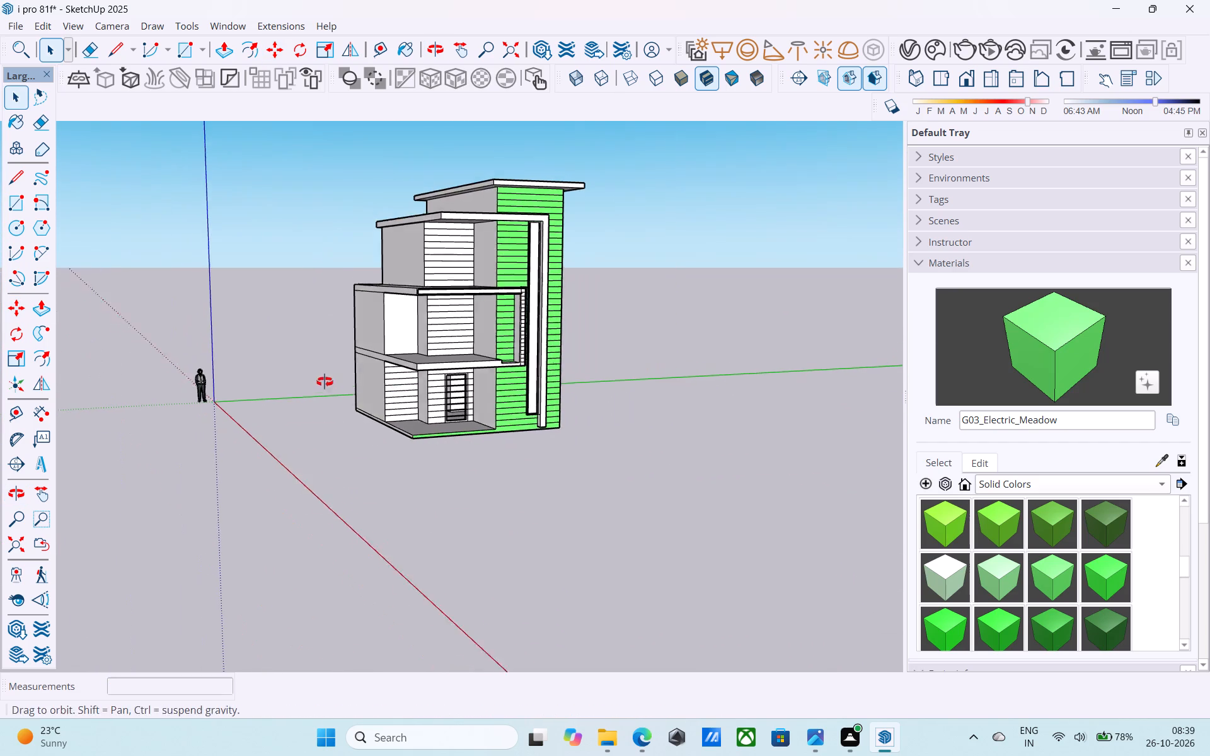
middle_drag(325, 382, 279, 379)
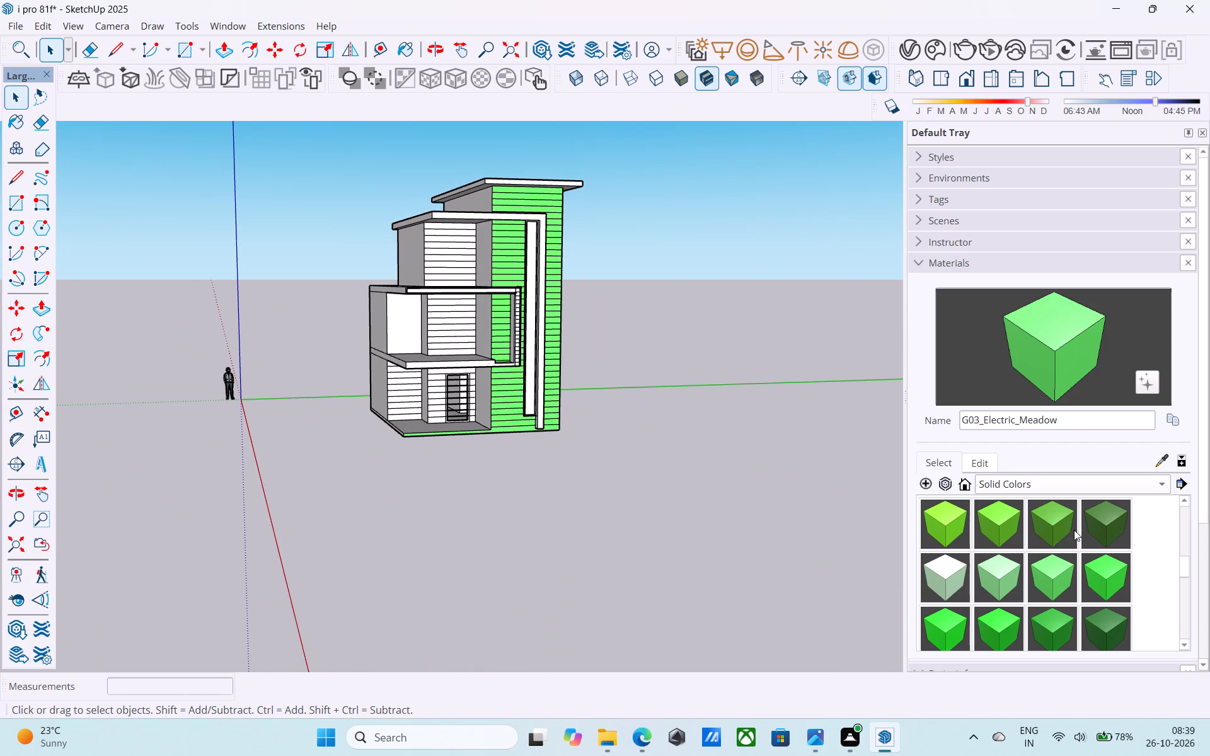
click(1069, 528)
middle_drag(674, 434, 581, 437)
scroll(507, 407, up, 16)
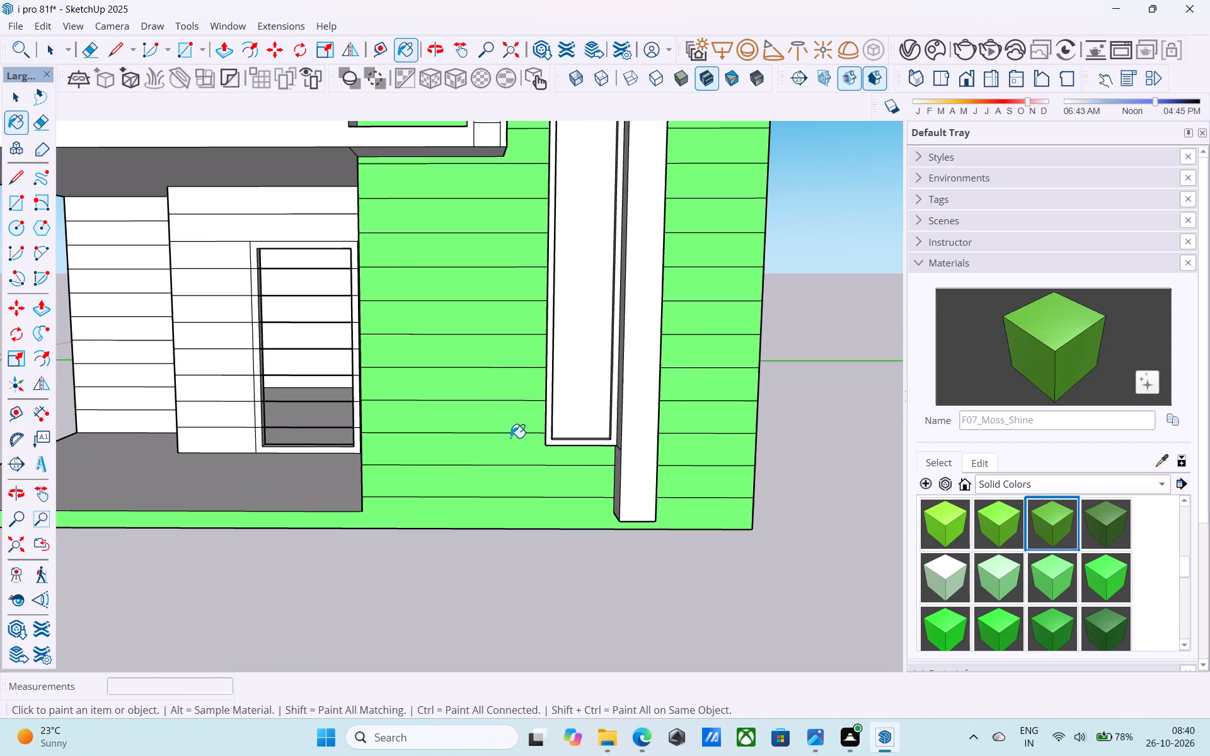
click(510, 438)
click(508, 427)
click(509, 404)
click(517, 518)
click(506, 490)
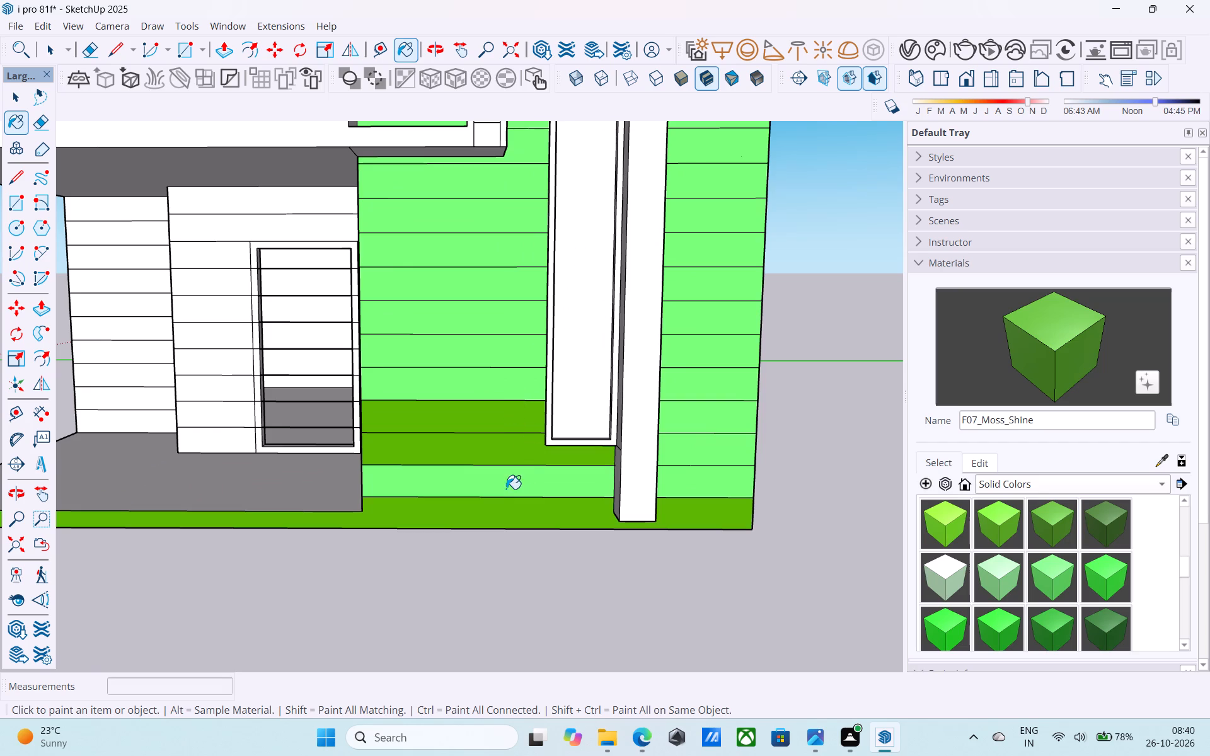
click(502, 389)
click(736, 490)
click(721, 455)
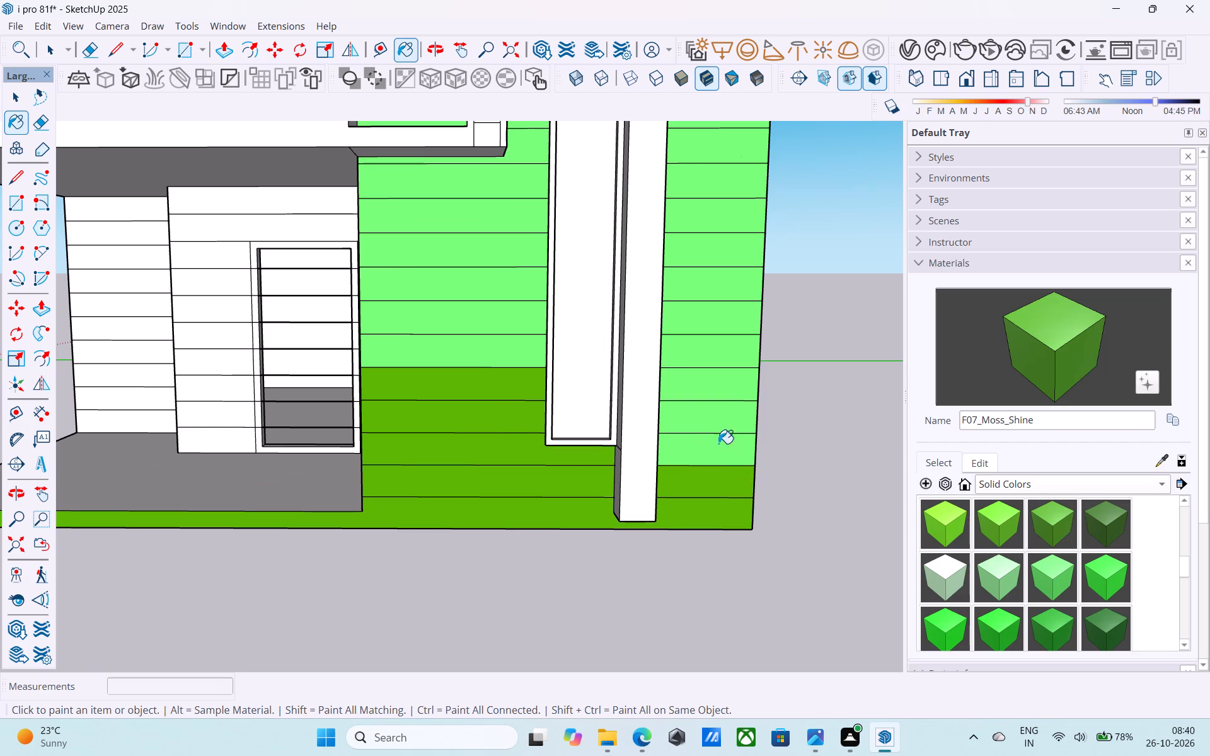
click(716, 423)
click(710, 396)
scroll(717, 439, down, 6)
middle_drag(715, 515, 663, 537)
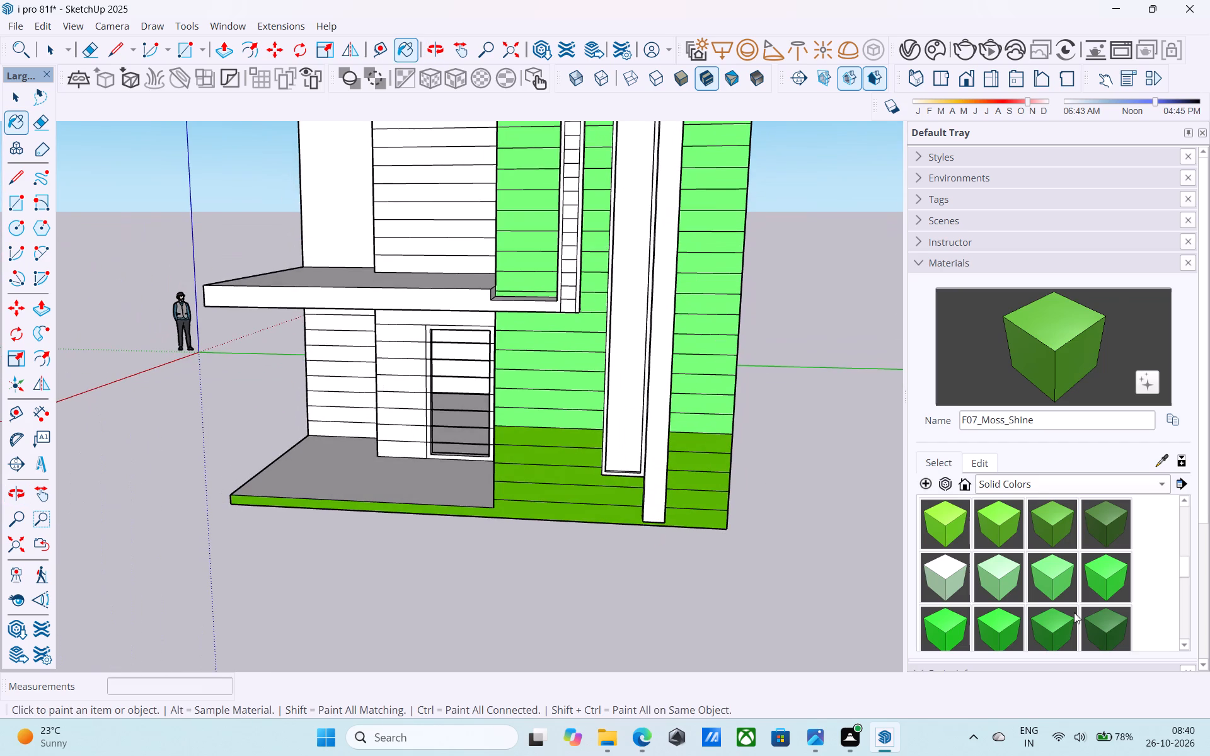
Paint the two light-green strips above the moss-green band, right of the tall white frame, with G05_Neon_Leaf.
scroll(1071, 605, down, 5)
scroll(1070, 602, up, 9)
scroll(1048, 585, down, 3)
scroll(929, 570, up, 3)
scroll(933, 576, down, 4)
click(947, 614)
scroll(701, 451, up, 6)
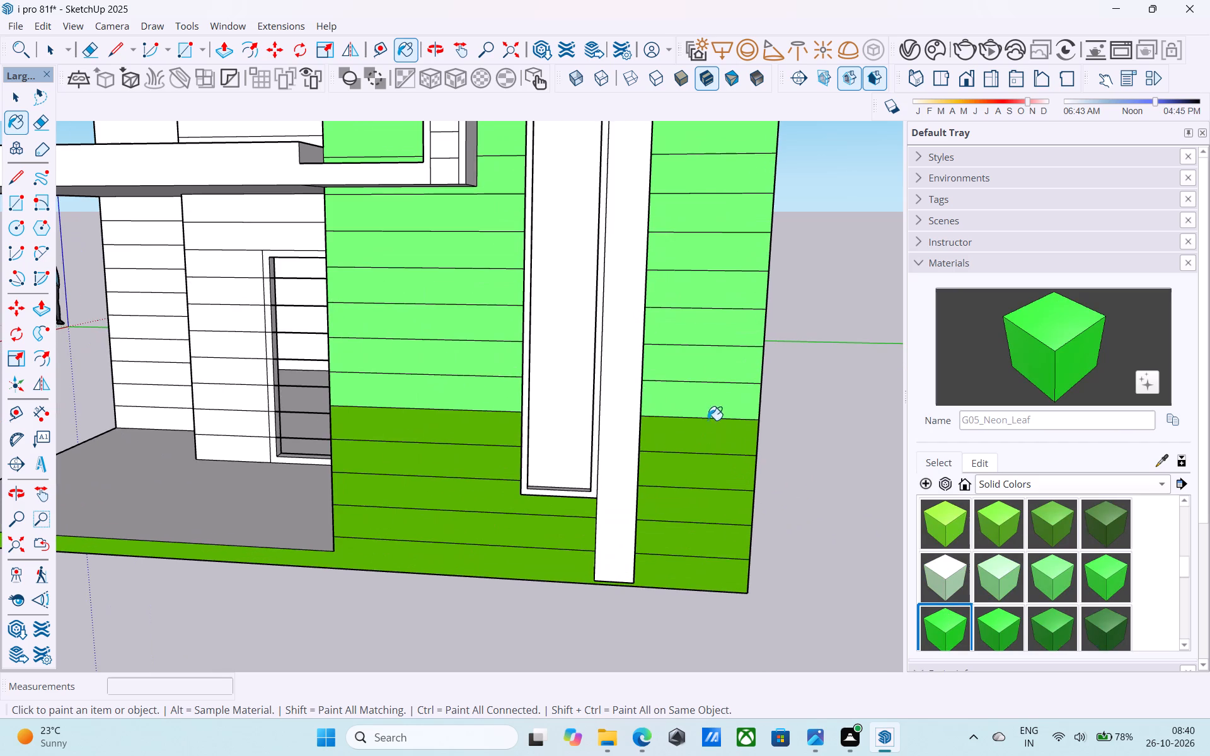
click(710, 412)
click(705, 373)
Repaint both neon-green front-wall strips right of the tall white frame with F07_Moss_Shine.
click(992, 520)
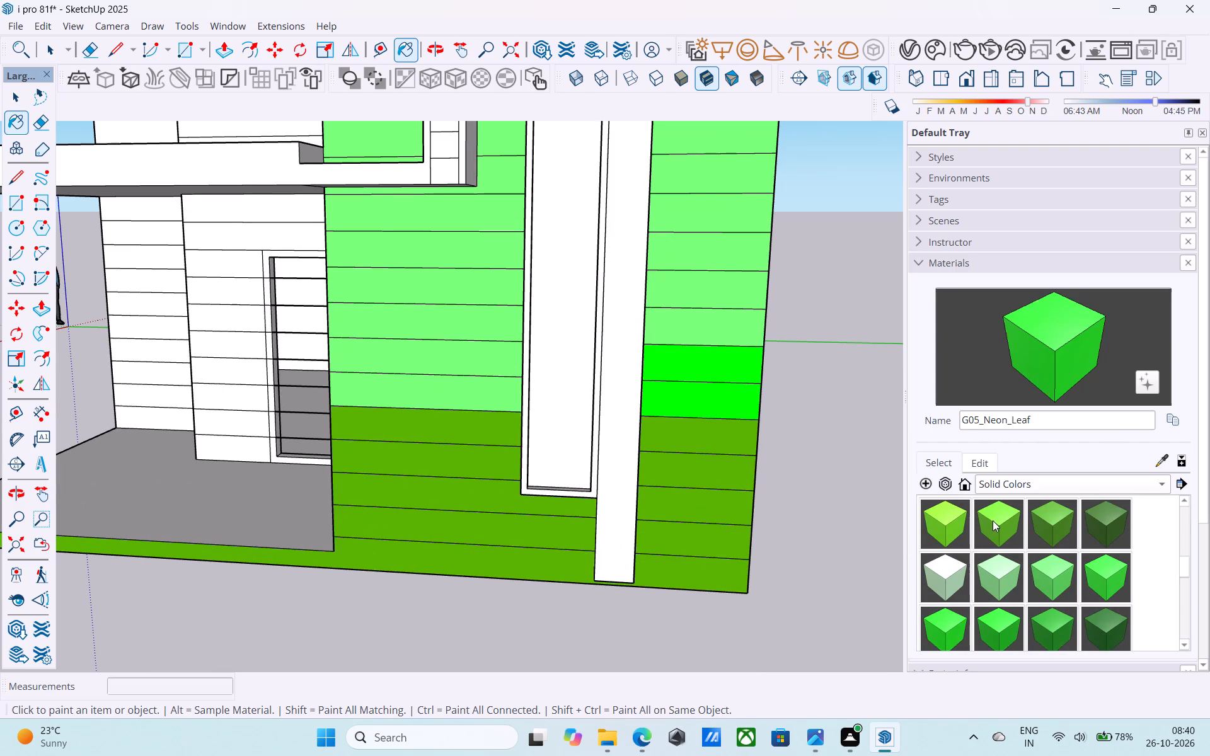
click(1051, 513)
click(686, 580)
click(683, 554)
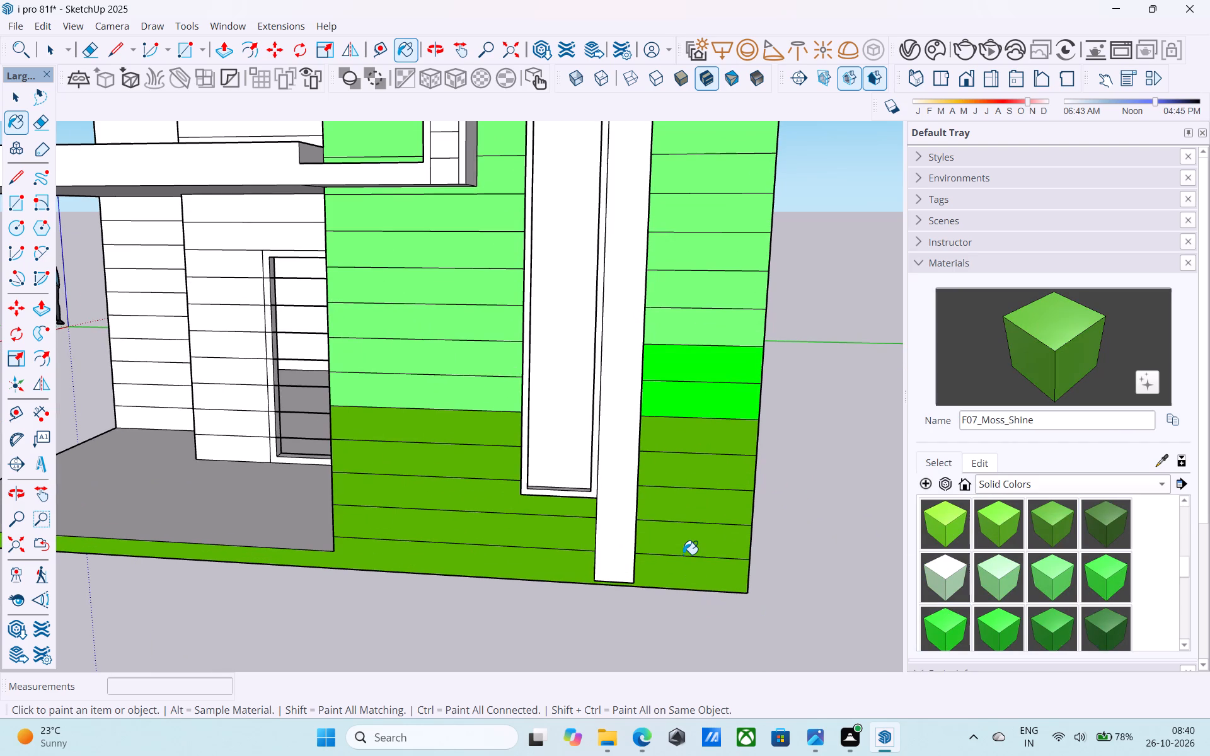
click(697, 515)
click(700, 481)
click(699, 438)
click(706, 411)
scroll(635, 609, down, 6)
middle_drag(618, 605, 580, 583)
scroll(645, 515, down, 6)
middle_drag(601, 588, 579, 585)
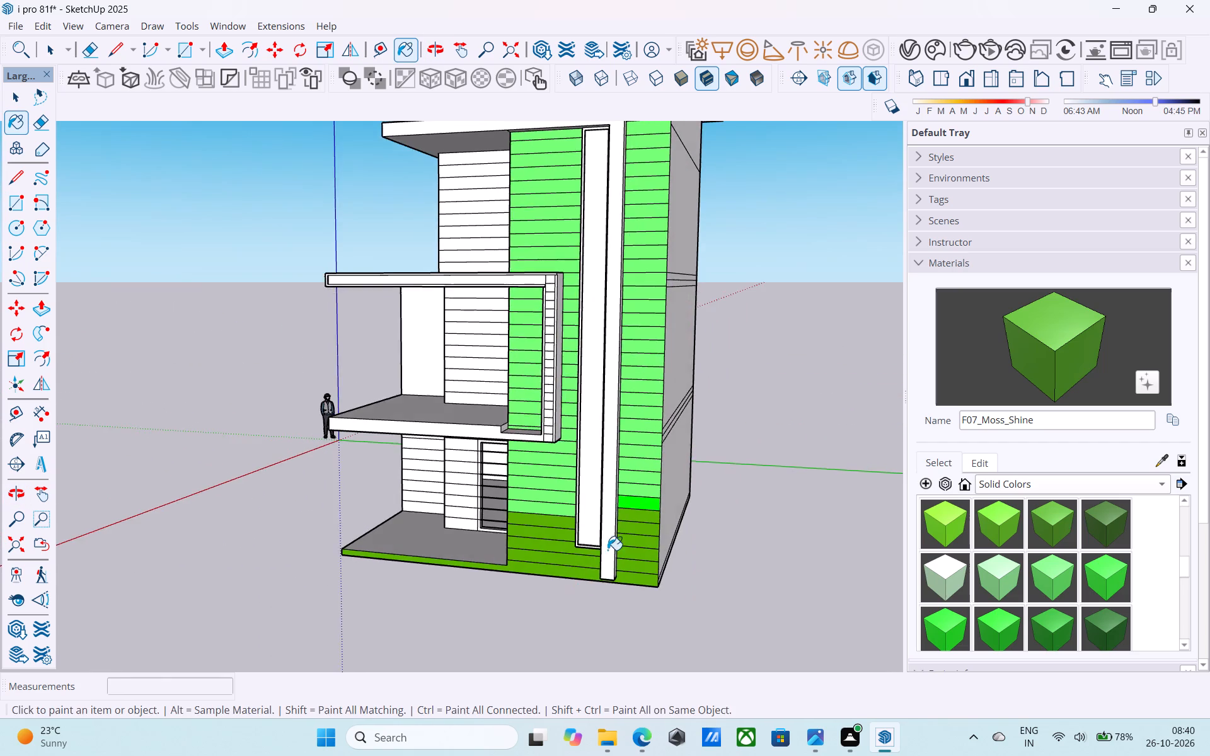
scroll(646, 488, up, 1)
scroll(647, 482, down, 6)
middle_drag(631, 595, 660, 568)
scroll(649, 490, up, 5)
click(640, 542)
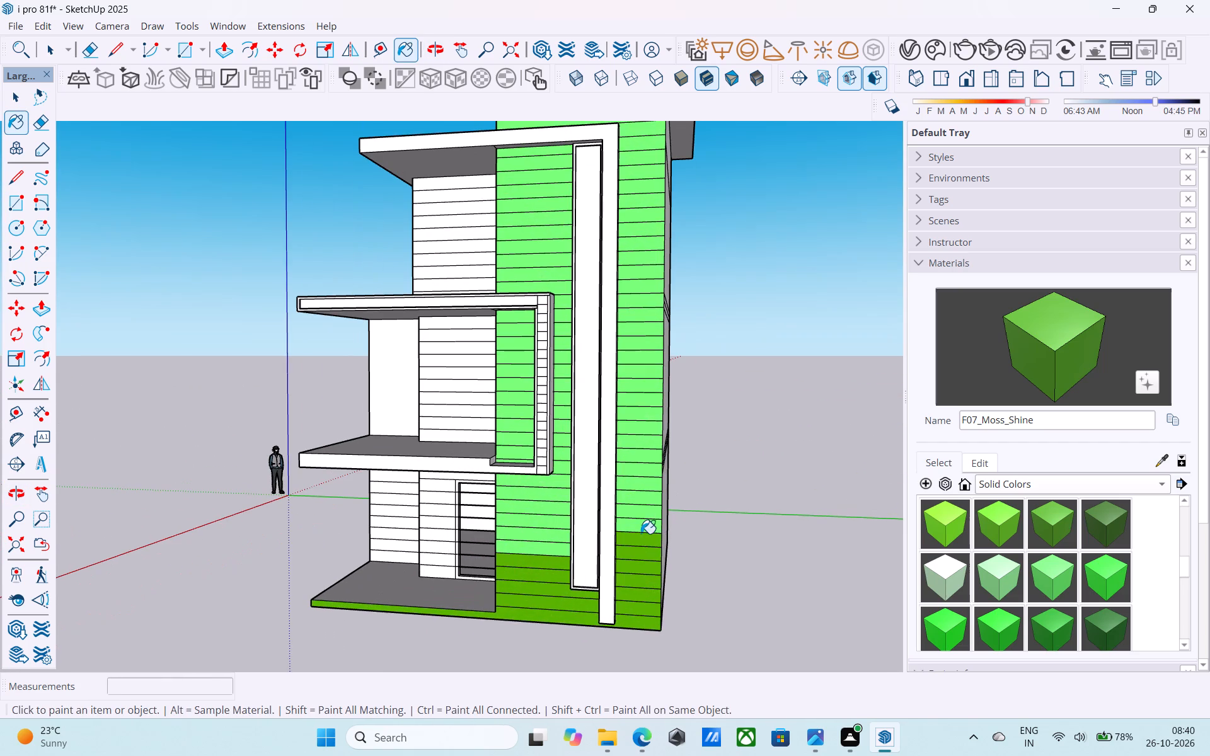
Paint the remaining ground-floor front-wall strips right of the tall frame with F07_Moss_Shine, up to first-floor slab level.
click(642, 532)
click(640, 533)
click(647, 516)
click(645, 525)
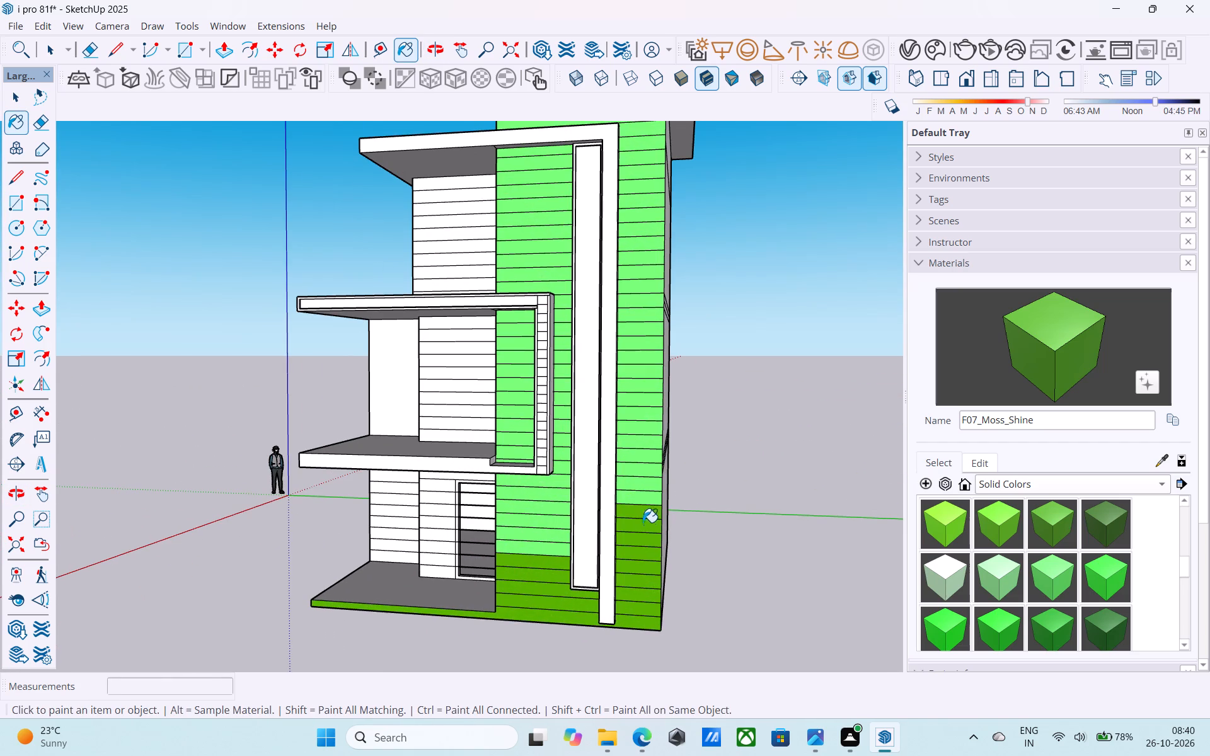
click(647, 500)
click(640, 486)
click(638, 472)
click(638, 461)
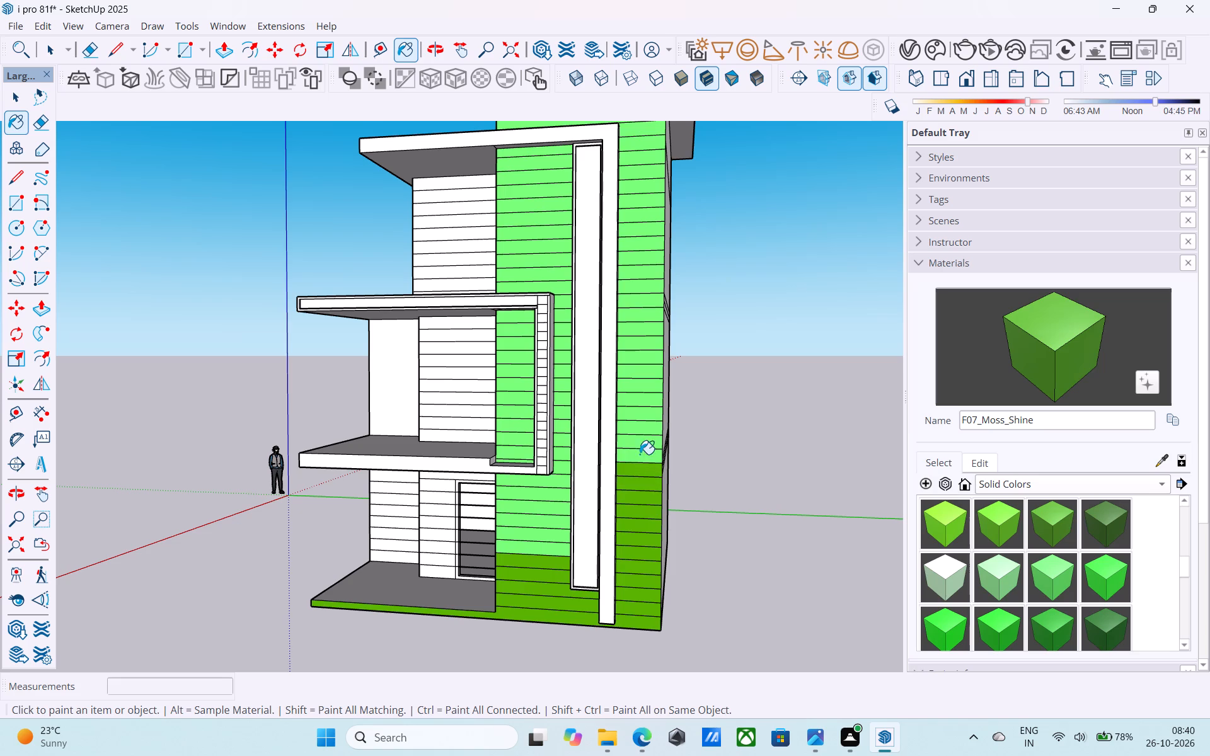
Paint the first-floor front-wall strips right of the tall frame with F07_Moss_Shine, up to second-floor slab level.
click(641, 442)
click(641, 425)
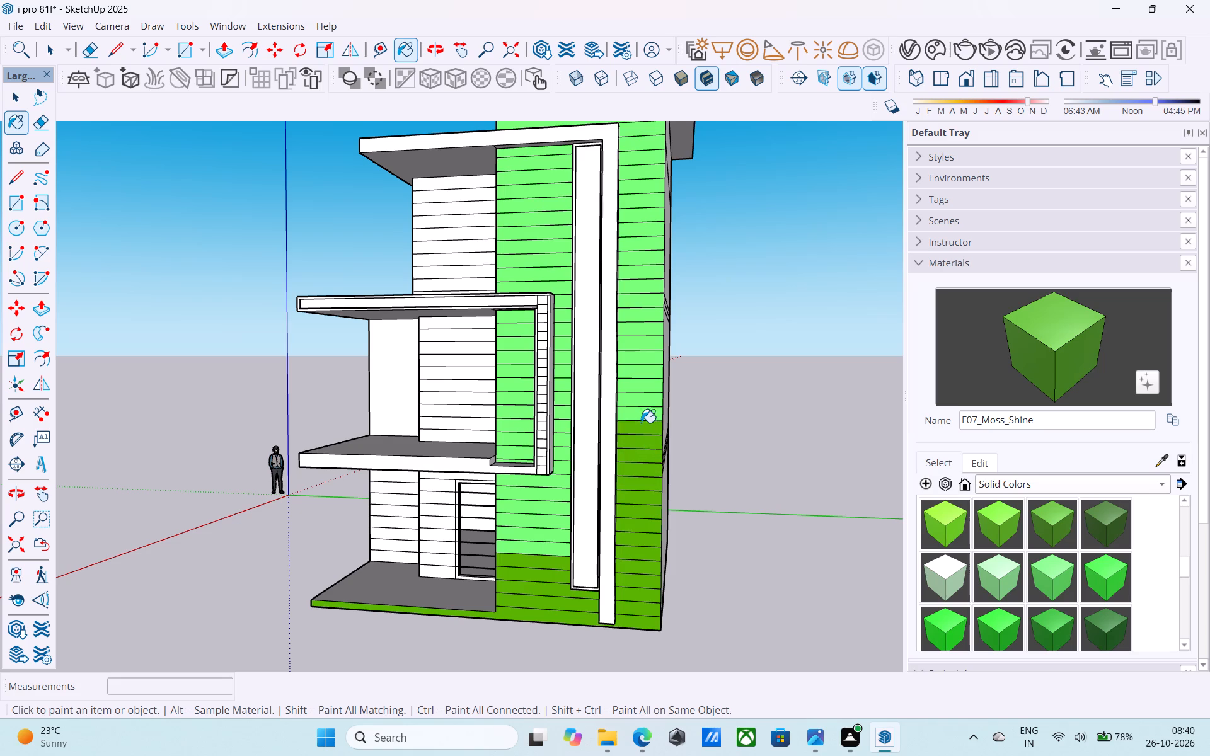
click(641, 418)
click(641, 401)
click(641, 392)
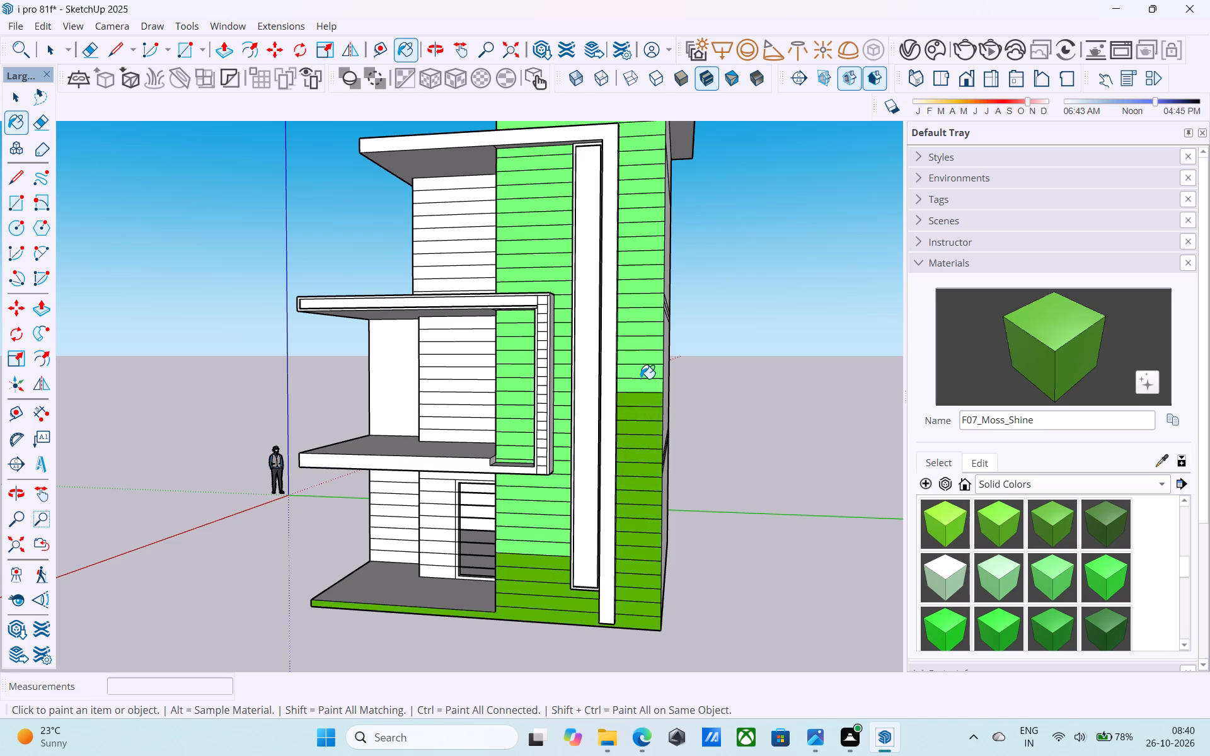
click(640, 376)
click(640, 389)
click(637, 356)
middle_drag(637, 355, 518, 423)
scroll(637, 355, up, 1)
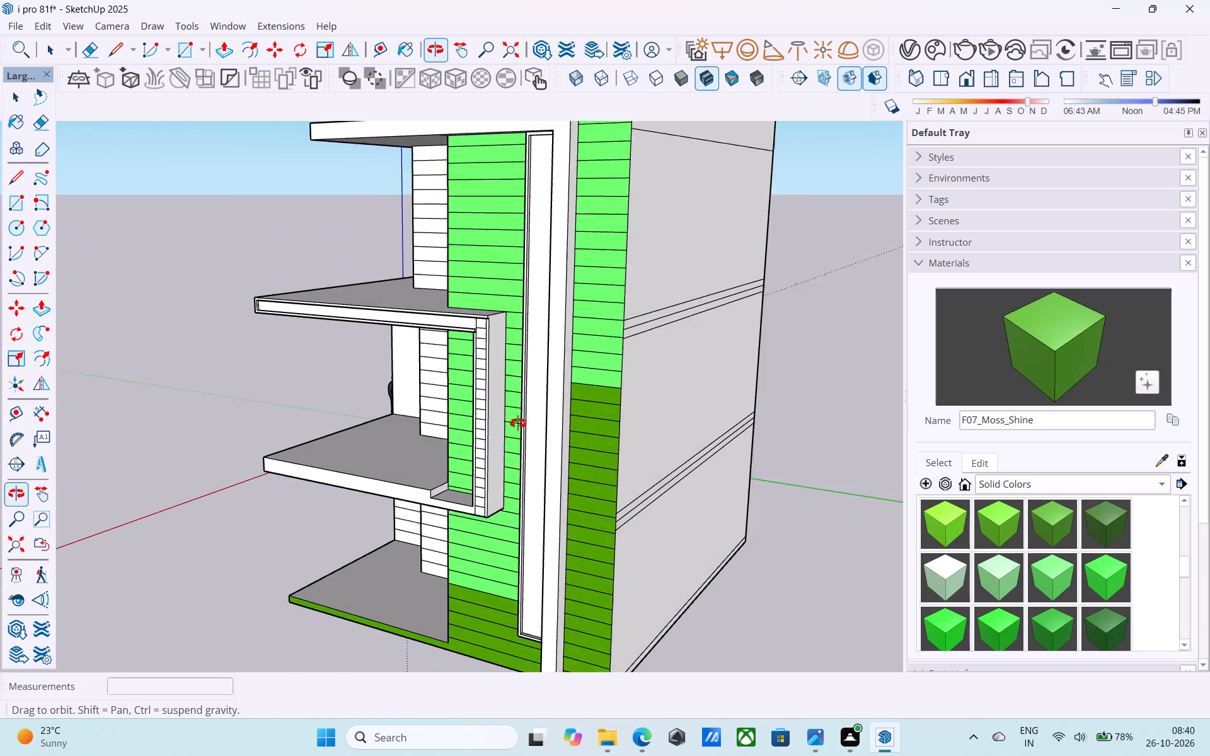
middle_drag(518, 423, 518, 424)
middle_drag(505, 474, 471, 595)
click(574, 456)
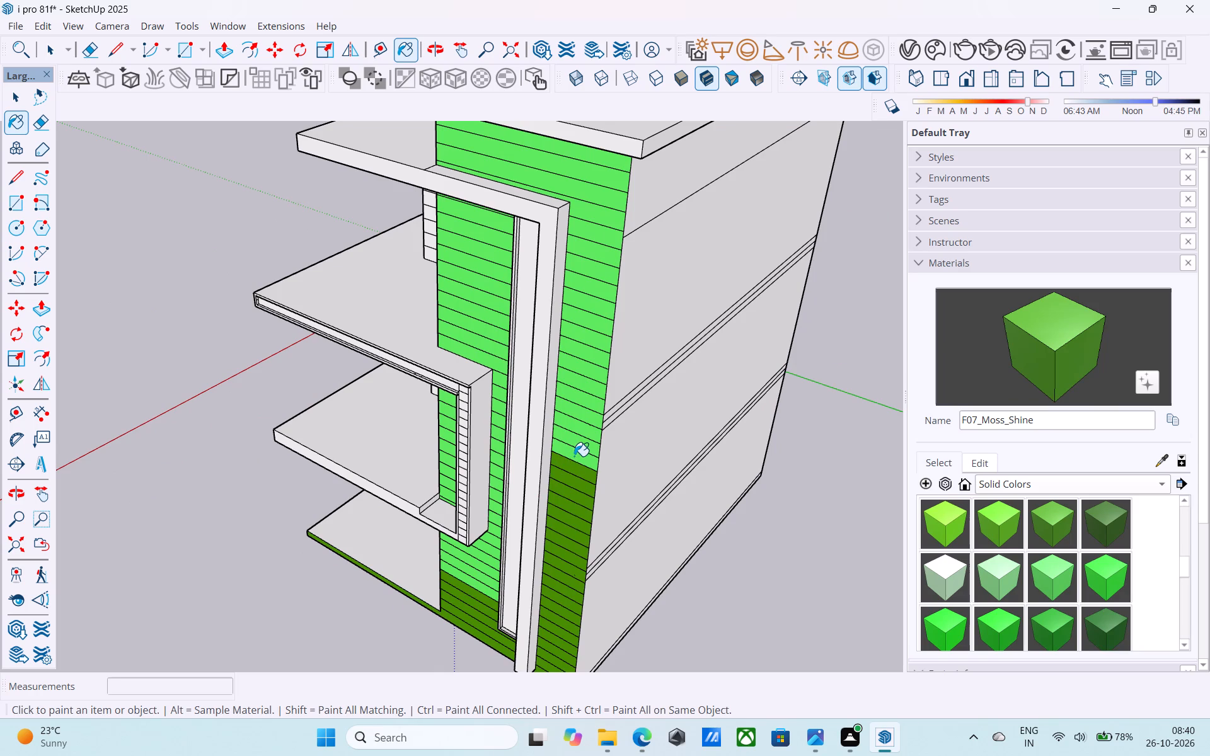
click(579, 439)
click(577, 434)
click(573, 427)
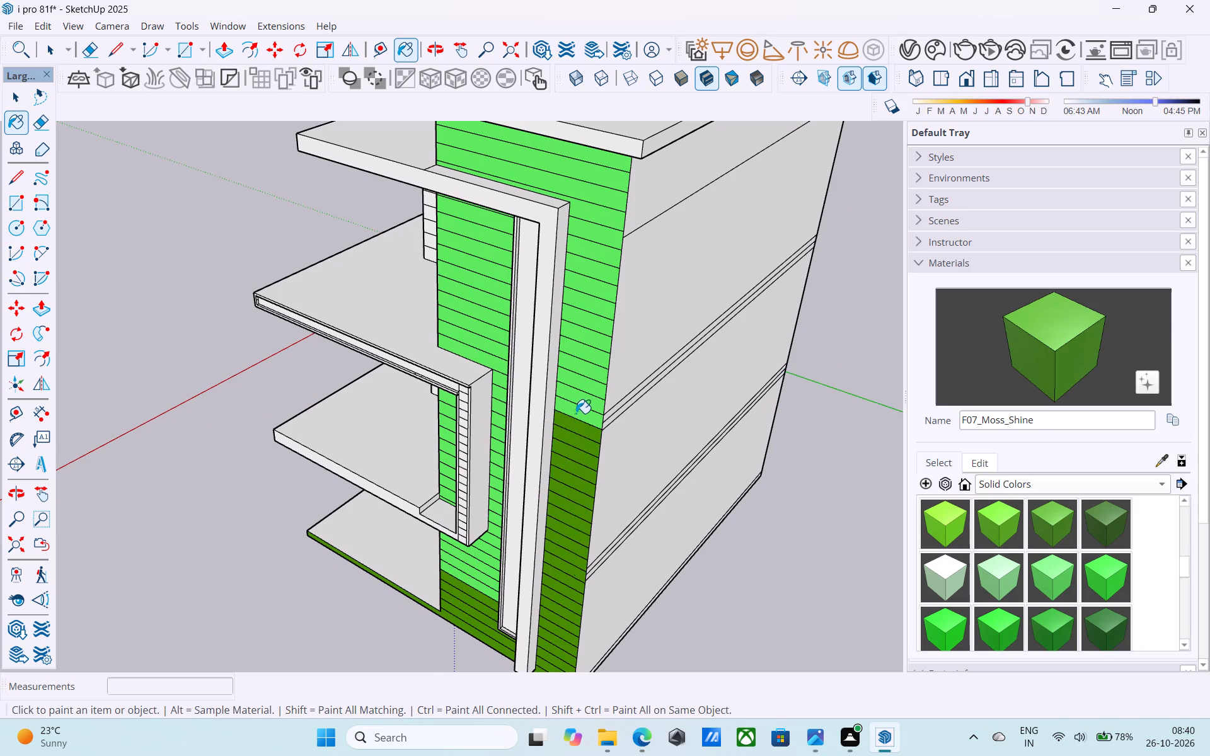
Paint the second-floor front-wall strips right of the tall frame with F07_Moss_Shine.
click(576, 413)
click(577, 397)
click(578, 384)
click(580, 368)
click(585, 356)
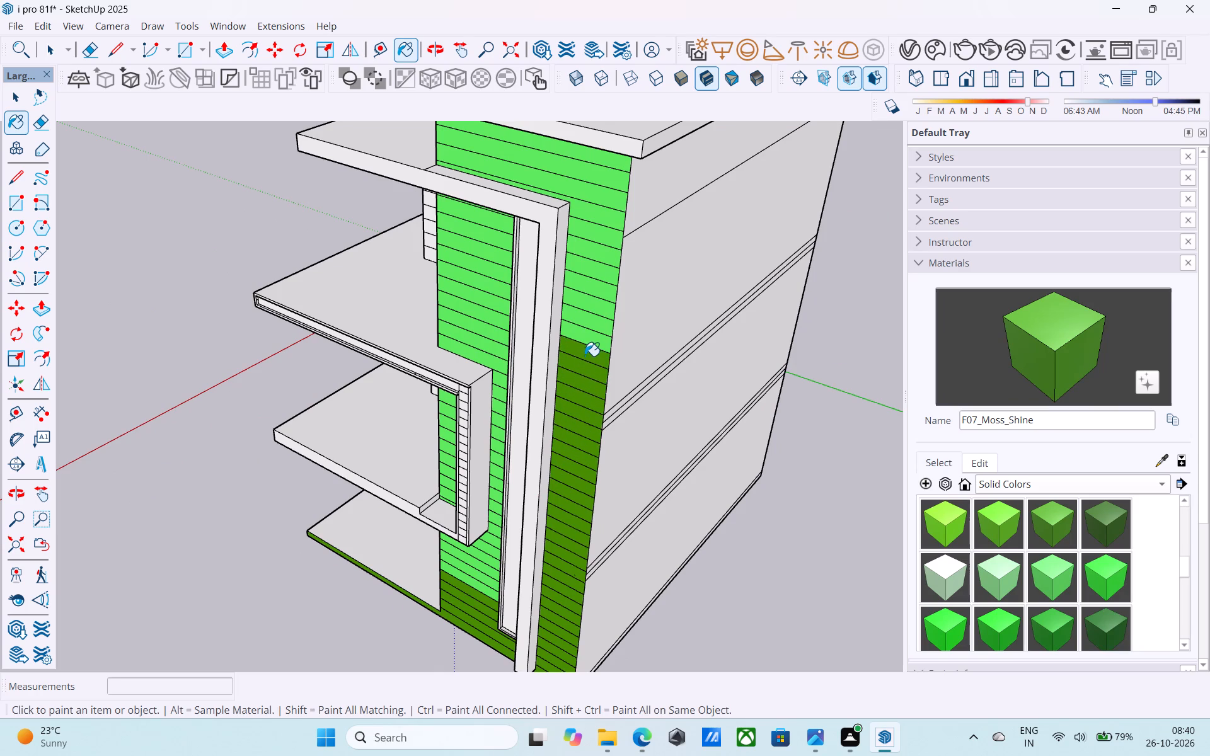
click(588, 333)
click(591, 326)
click(591, 307)
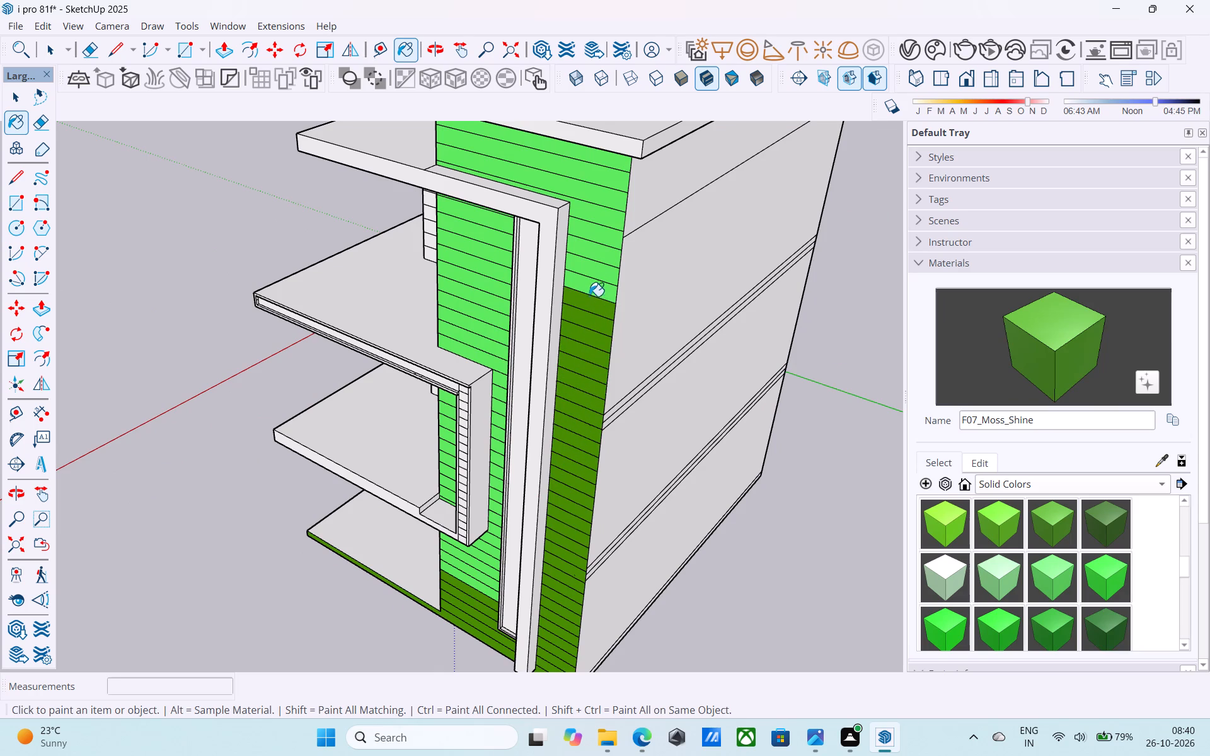
click(590, 287)
click(590, 275)
click(589, 255)
click(592, 241)
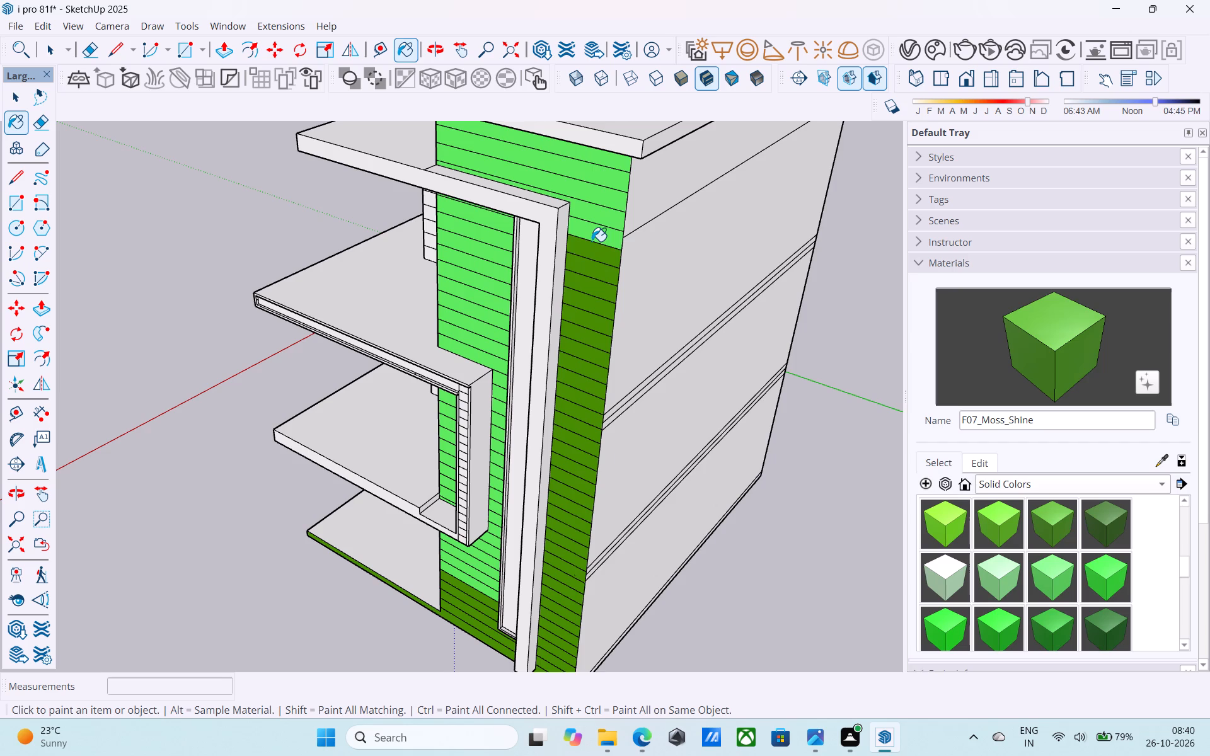
Continue F07_Moss_Shine up the front wall, including the full-width strips above the tall frame towards the roof slab.
click(593, 238)
click(591, 227)
click(592, 215)
click(592, 198)
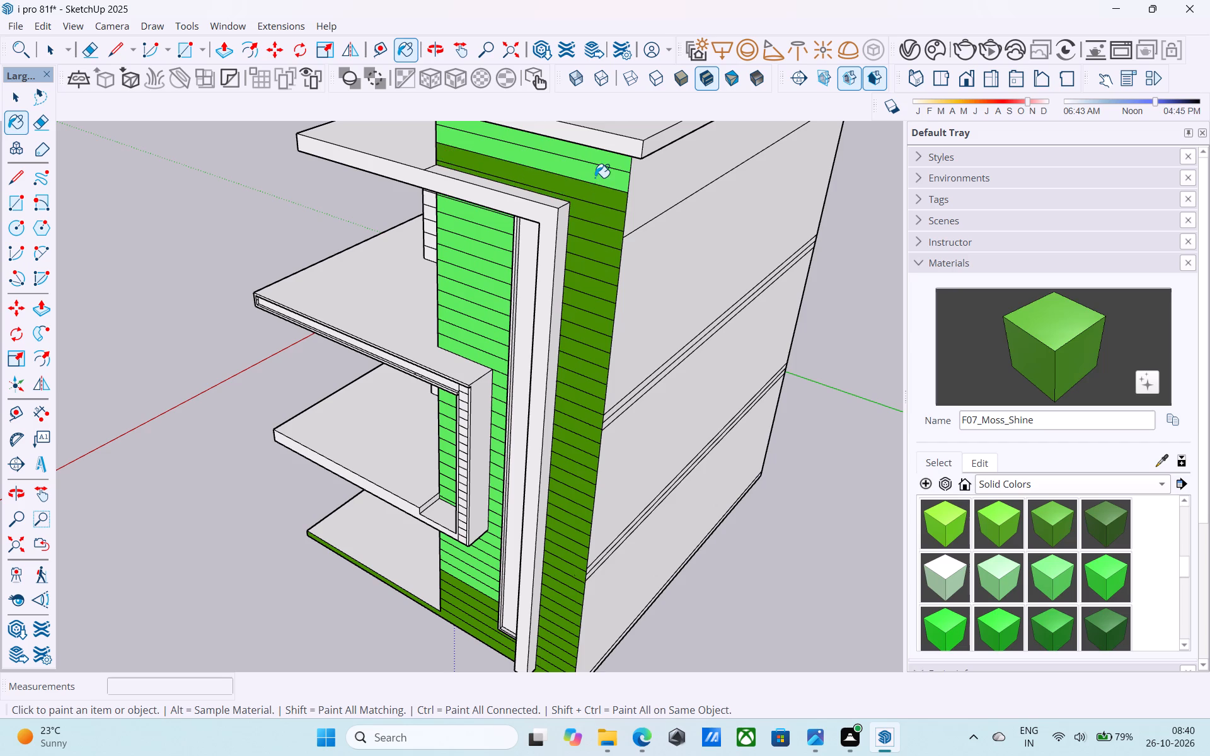
click(595, 177)
click(598, 163)
Draw a 6" vertical line across the base edge at the porch-floor corner, separating it from the front wall.
scroll(611, 273, down, 5)
middle_drag(577, 319, 648, 263)
scroll(544, 213, up, 4)
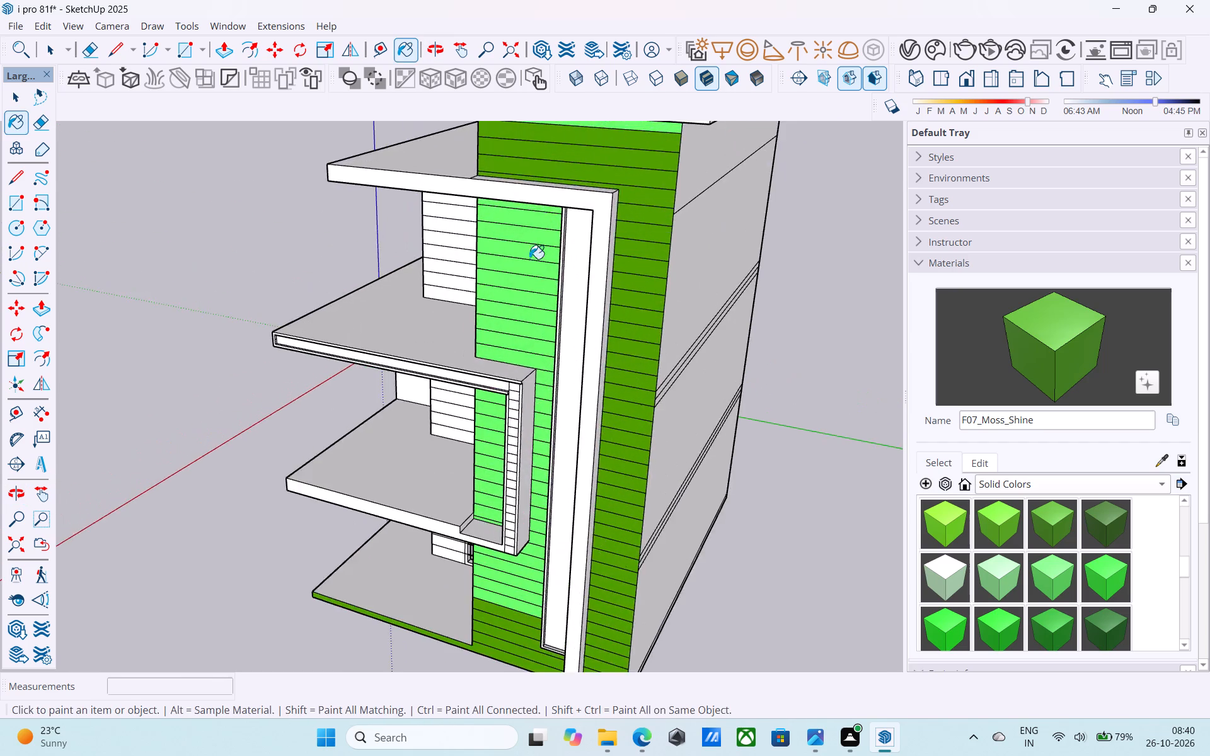
middle_drag(526, 269, 573, 200)
scroll(596, 259, down, 5)
middle_drag(611, 467, 720, 452)
scroll(568, 525, up, 12)
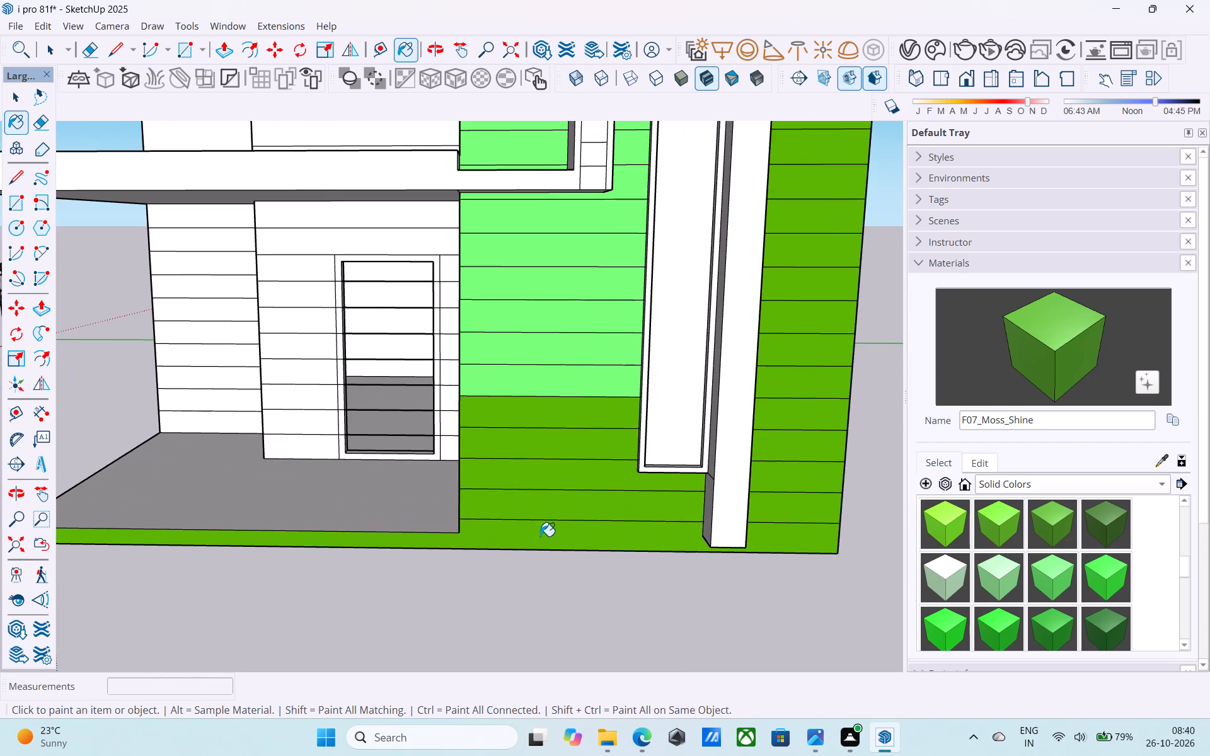
click(539, 536)
click(539, 520)
key(l)
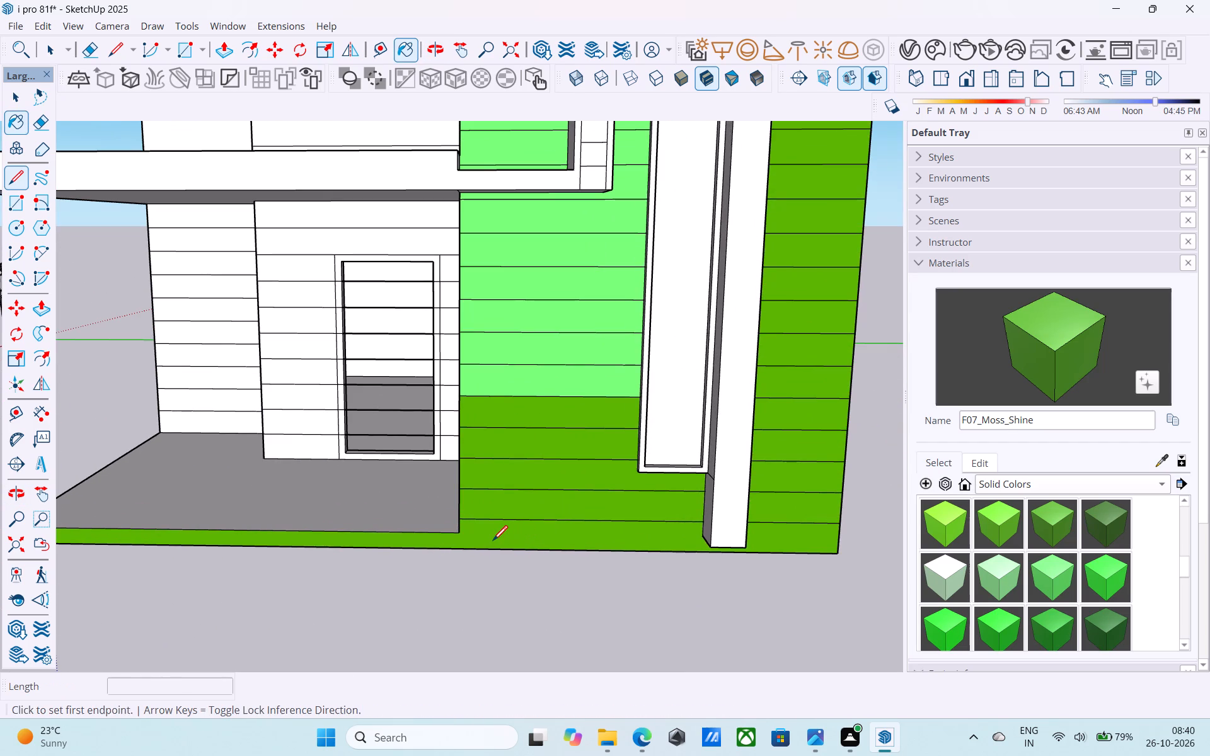
scroll(506, 570, up, 4)
middle_drag(503, 570, 627, 582)
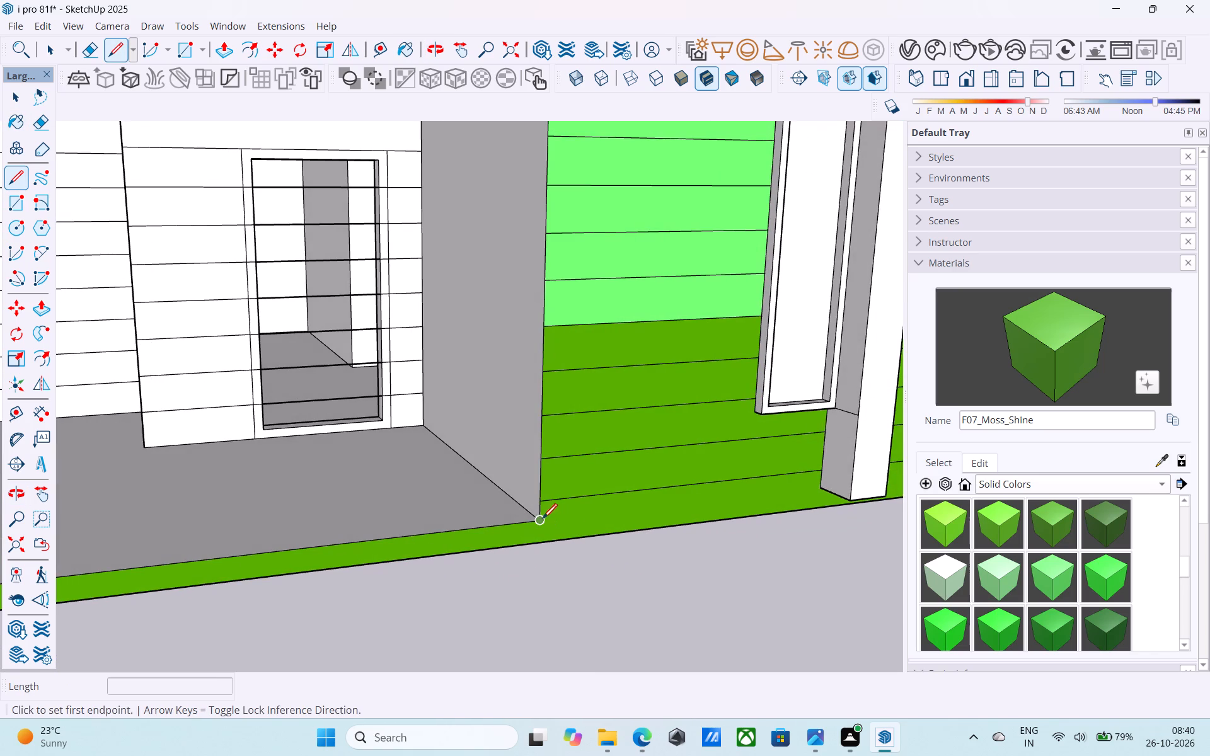
click(541, 519)
click(538, 545)
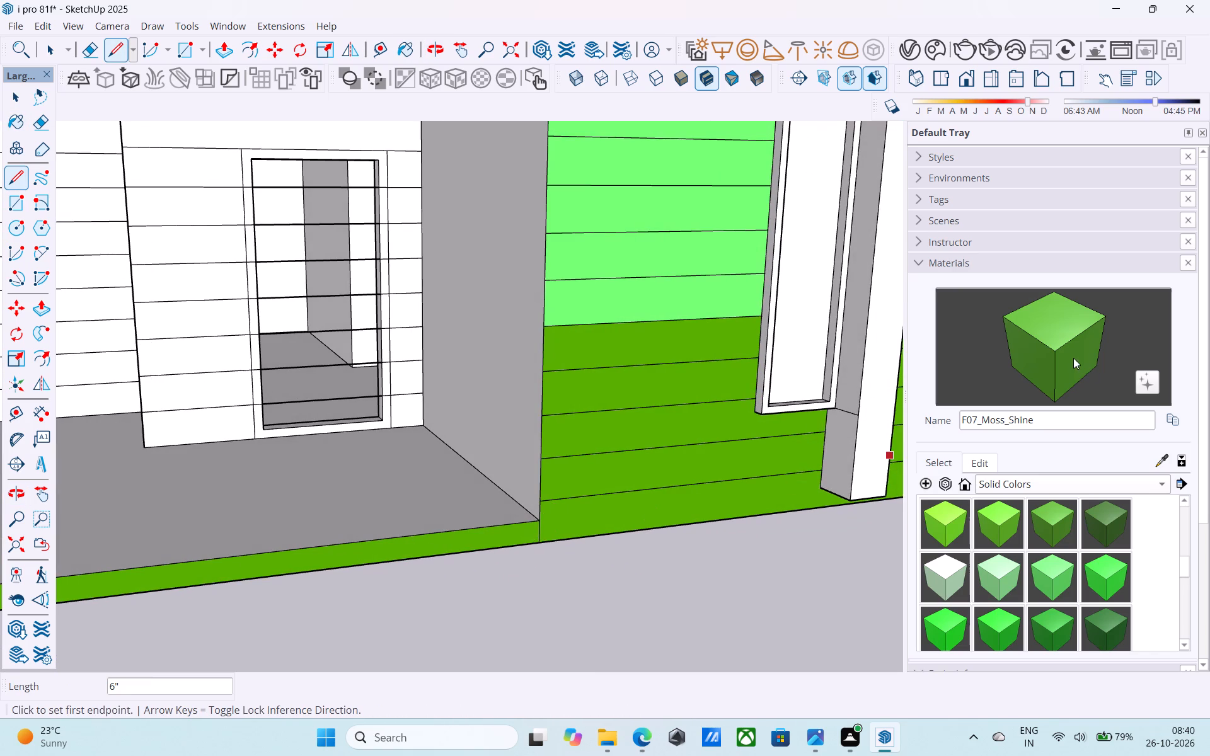
Paint the middle ground-floor front-wall strips between the porch and the tall window with F07_Moss_Shine.
click(1073, 358)
click(596, 304)
scroll(562, 536, down, 10)
middle_drag(528, 602, 520, 601)
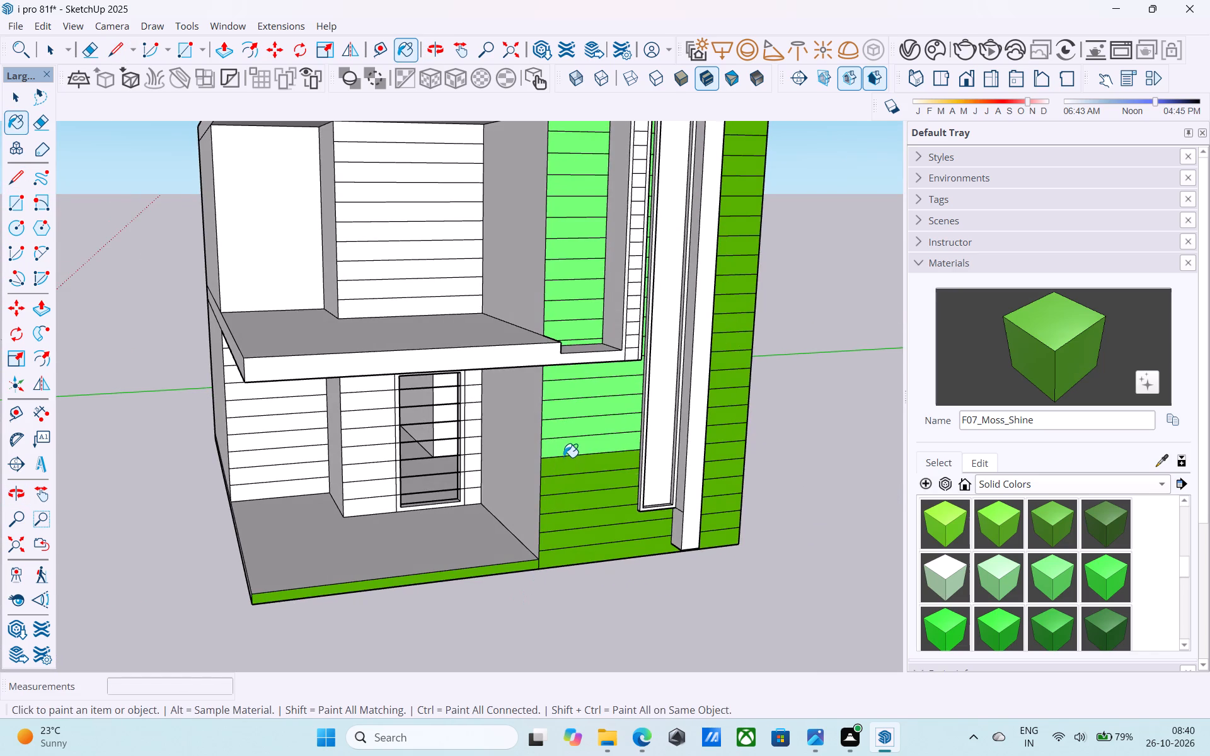
click(563, 454)
click(571, 437)
click(574, 416)
click(573, 425)
Paint the last ground-floor strips up to the slab underside and the narrow strip above the balcony slab with F07_Moss_Shine.
middle_drag(569, 412, 568, 411)
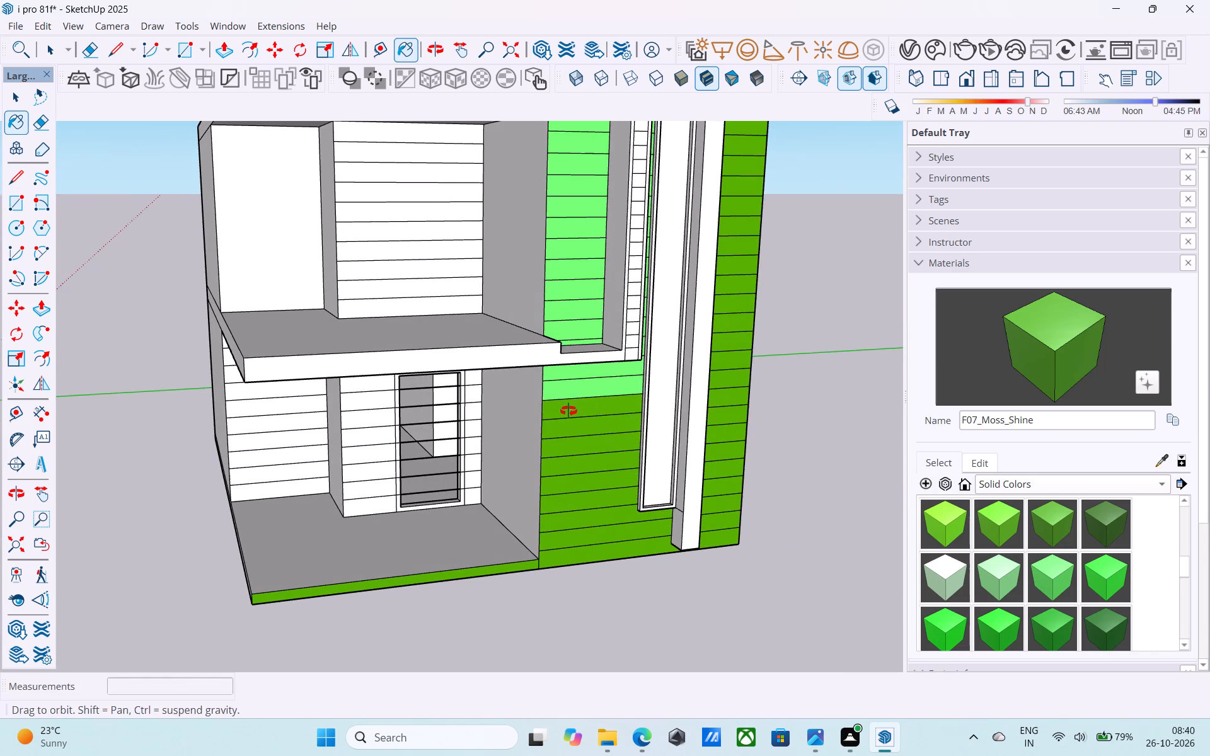
middle_drag(568, 411, 551, 373)
scroll(556, 371, up, 5)
click(569, 352)
click(565, 380)
scroll(566, 319, up, 8)
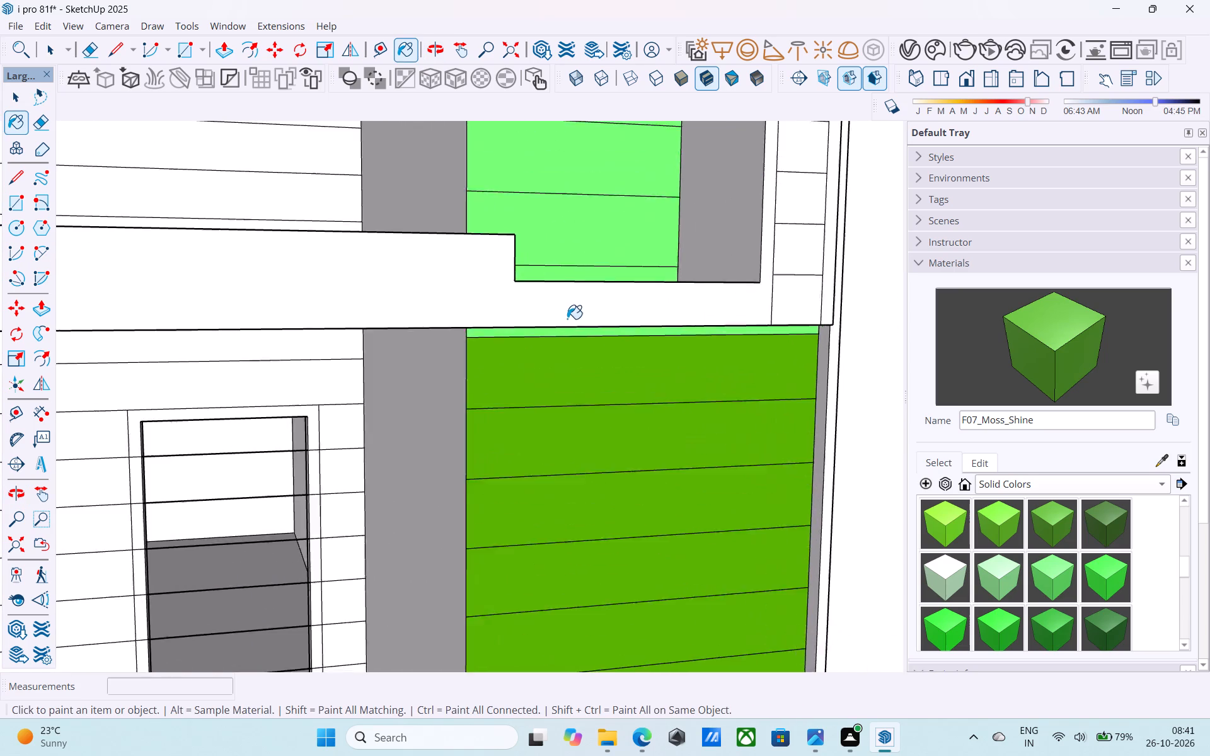
scroll(567, 319, up, 5)
click(561, 339)
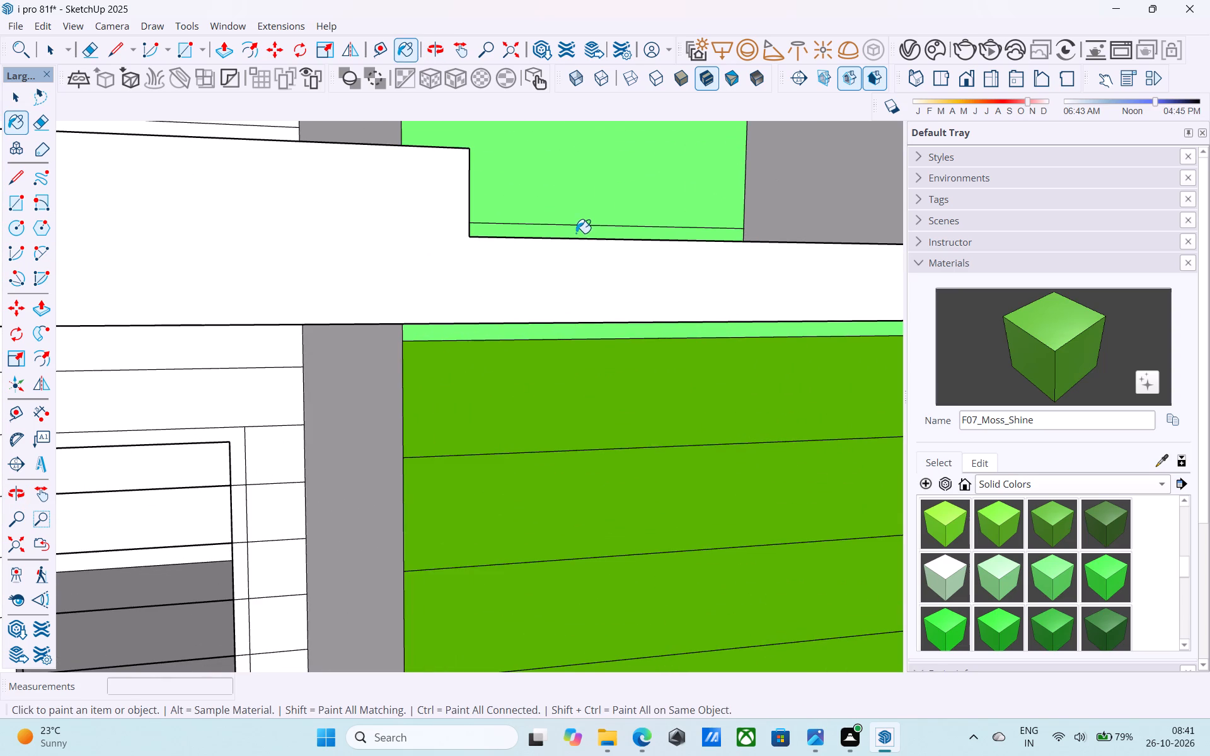
click(576, 232)
middle_drag(575, 359, 562, 328)
scroll(561, 323, up, 1)
click(561, 318)
Paint the three lowest full first-floor strips seen through the balcony frame opening with F07_Moss_Shine.
scroll(537, 385, down, 7)
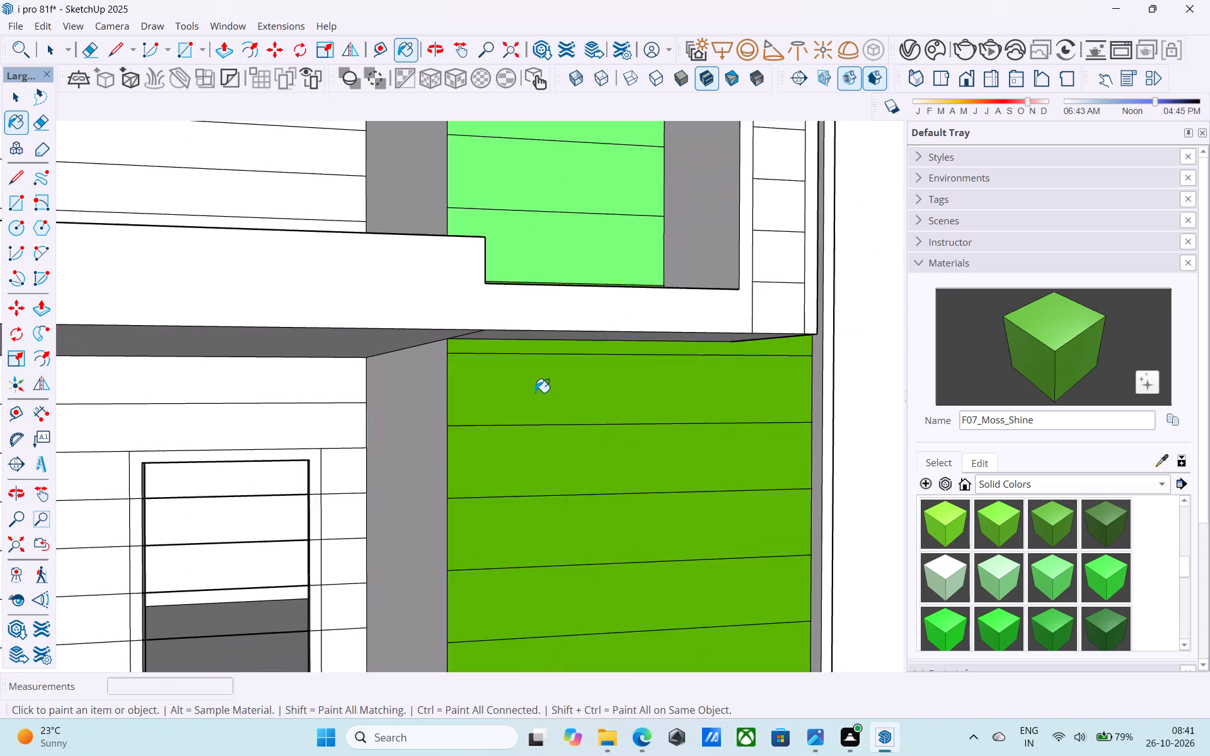
scroll(534, 392, down, 6)
middle_drag(533, 392, 481, 436)
click(516, 334)
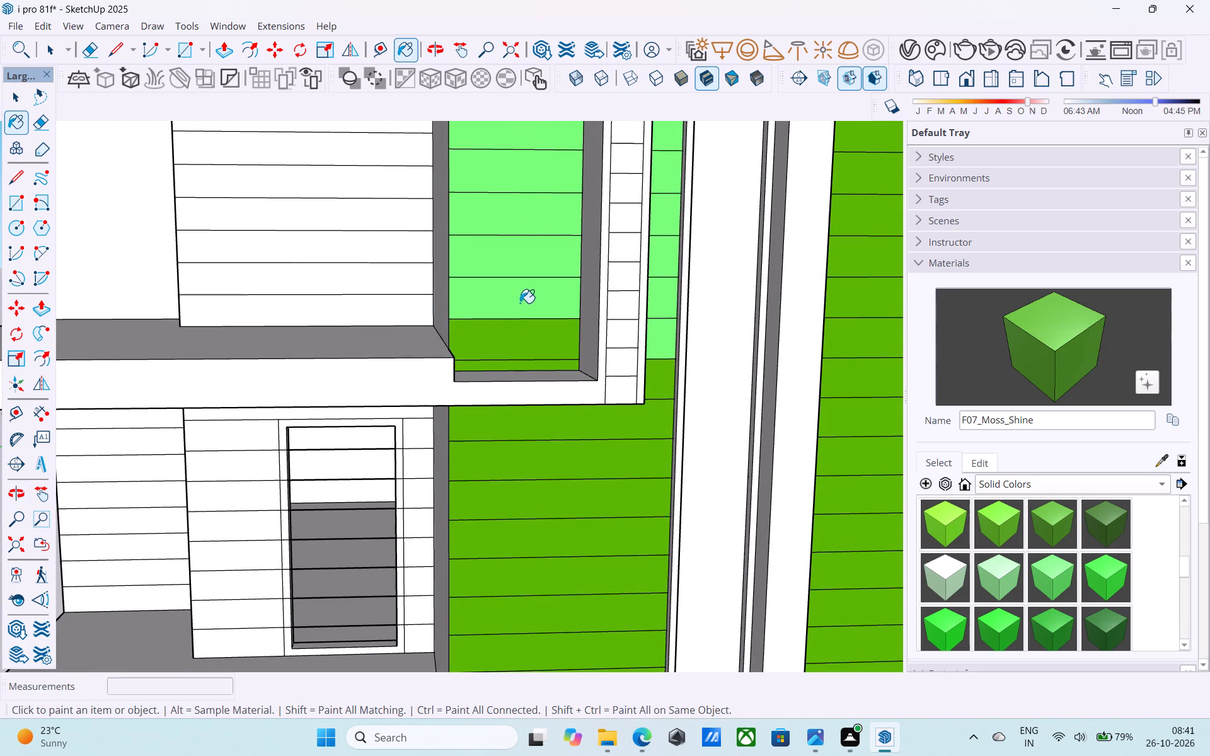
click(521, 303)
click(531, 256)
Paint the remaining first-floor strips inside the balcony frame opening with F07_Moss_Shine, up to the ceiling.
scroll(546, 341, down, 12)
middle_drag(538, 438, 573, 467)
scroll(501, 273, up, 1)
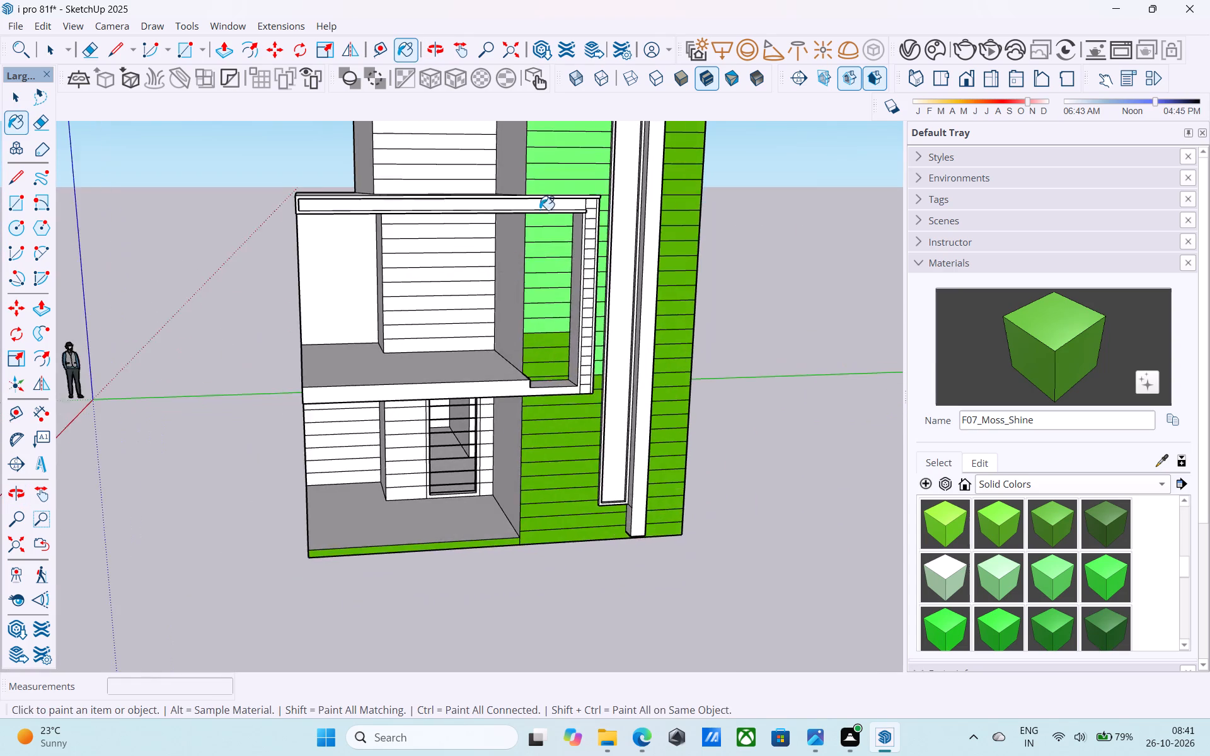
scroll(541, 225, down, 5)
middle_drag(575, 553, 584, 571)
scroll(584, 568, down, 4)
middle_drag(583, 568, 579, 451)
scroll(533, 252, up, 4)
scroll(586, 321, up, 2)
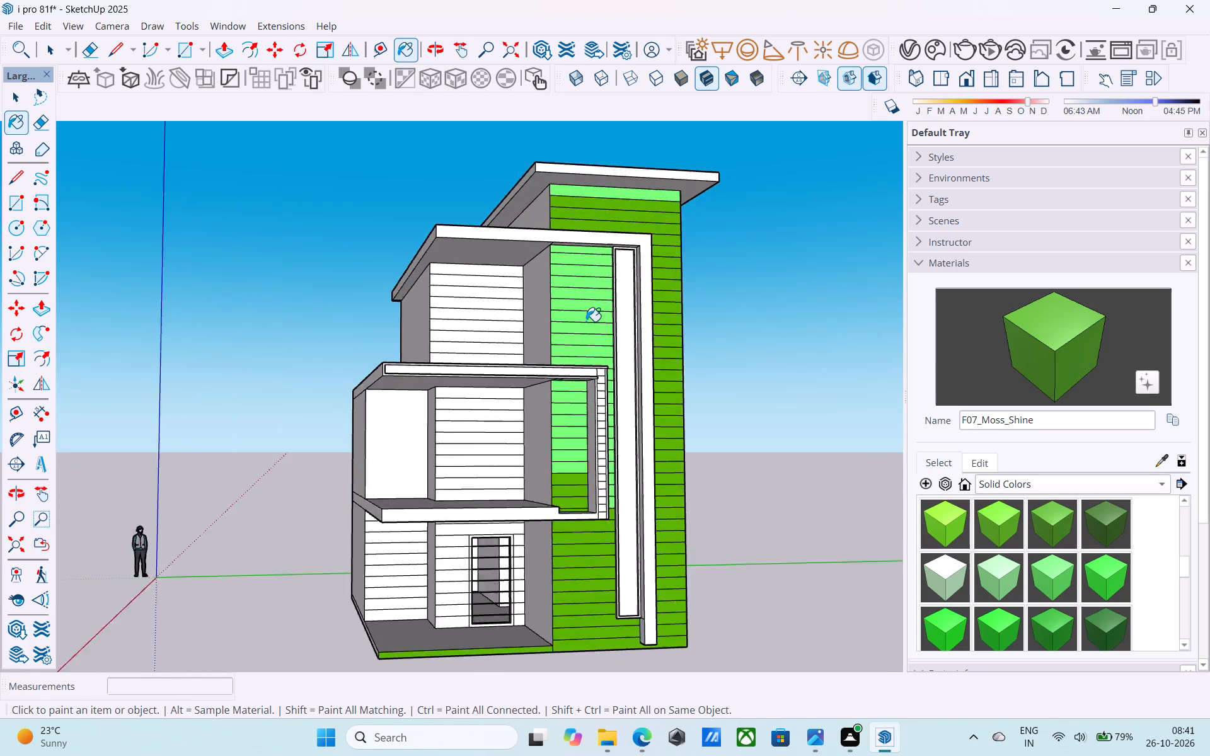
scroll(586, 321, up, 2)
scroll(581, 517, up, 5)
click(571, 518)
click(566, 499)
click(563, 470)
click(558, 442)
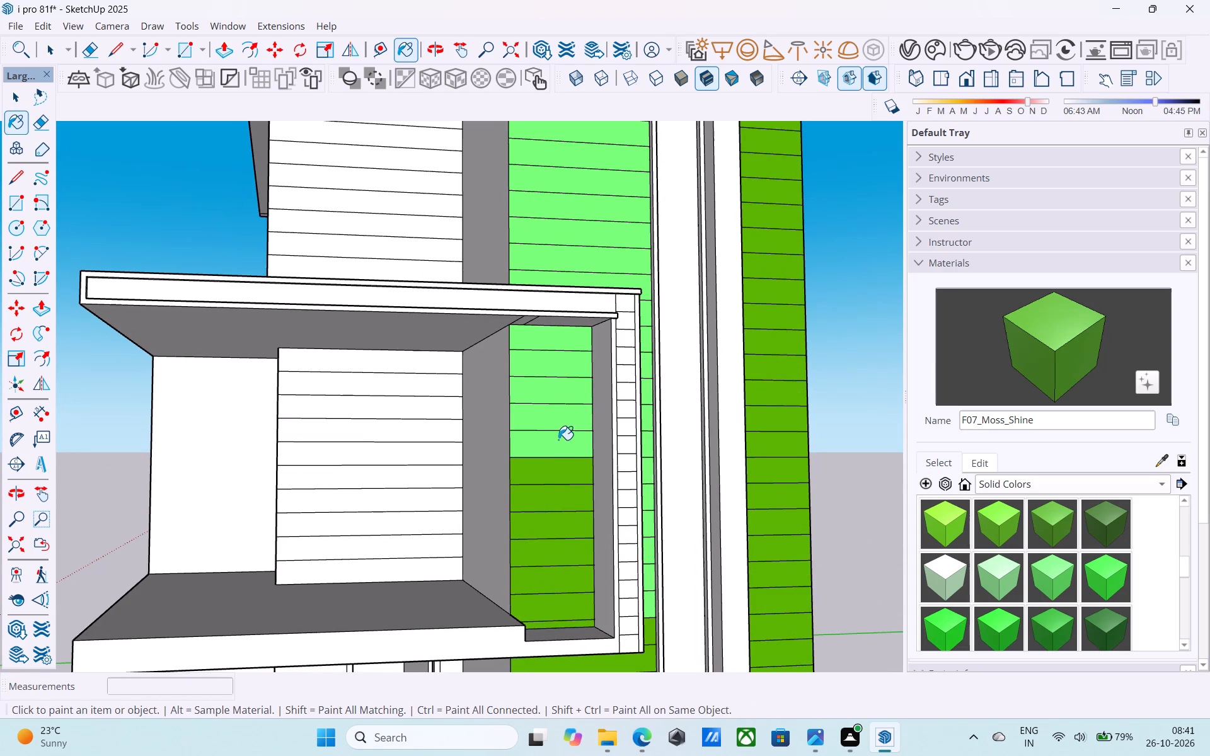
click(558, 425)
click(550, 394)
click(549, 367)
click(550, 355)
click(551, 346)
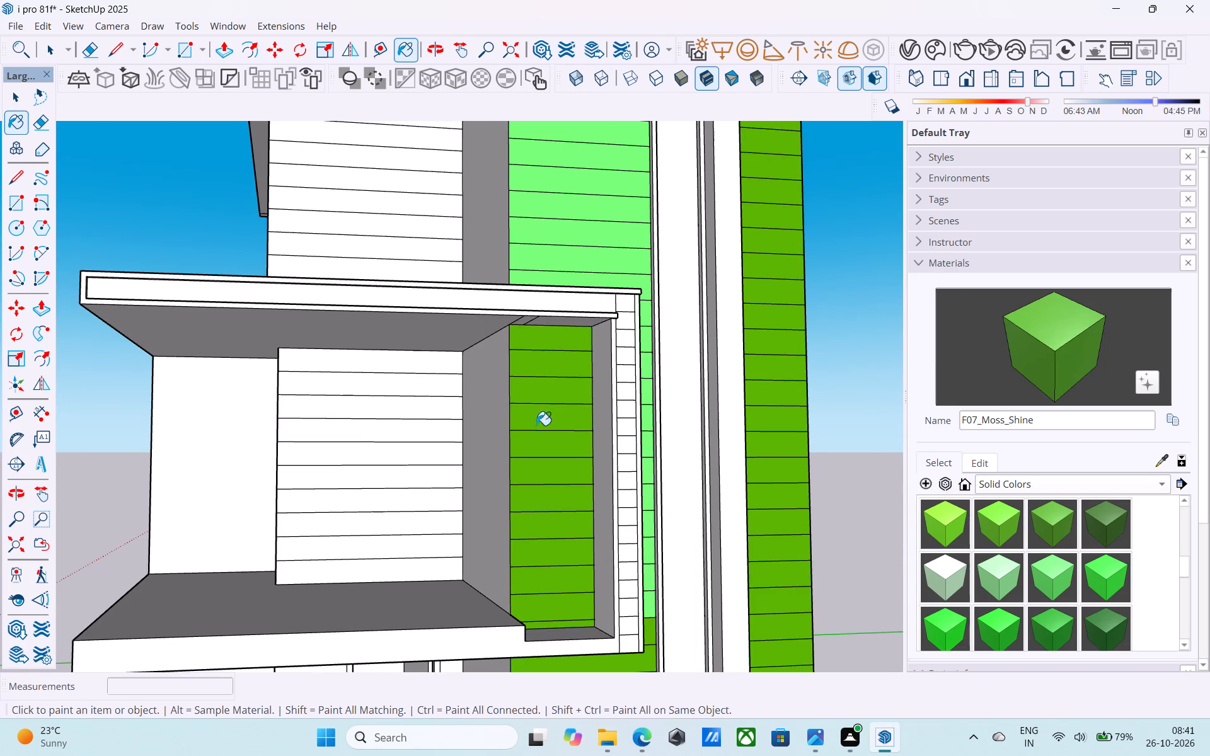
Paint the four lowest second-floor front-wall strips above the balcony roof slab, beside the tall window, with F07_Moss_Shine.
middle_drag(531, 462, 524, 549)
scroll(523, 554, down, 6)
scroll(560, 396, up, 6)
click(530, 467)
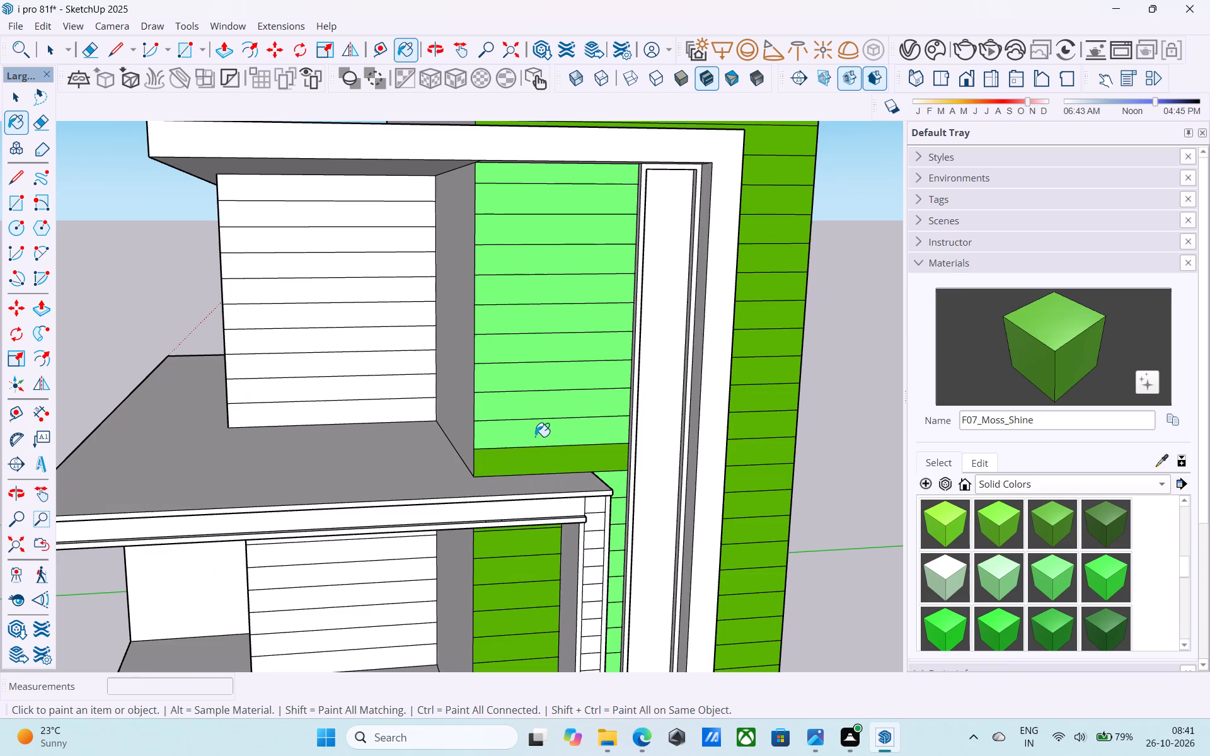
click(535, 437)
click(533, 408)
click(526, 386)
double_click(517, 364)
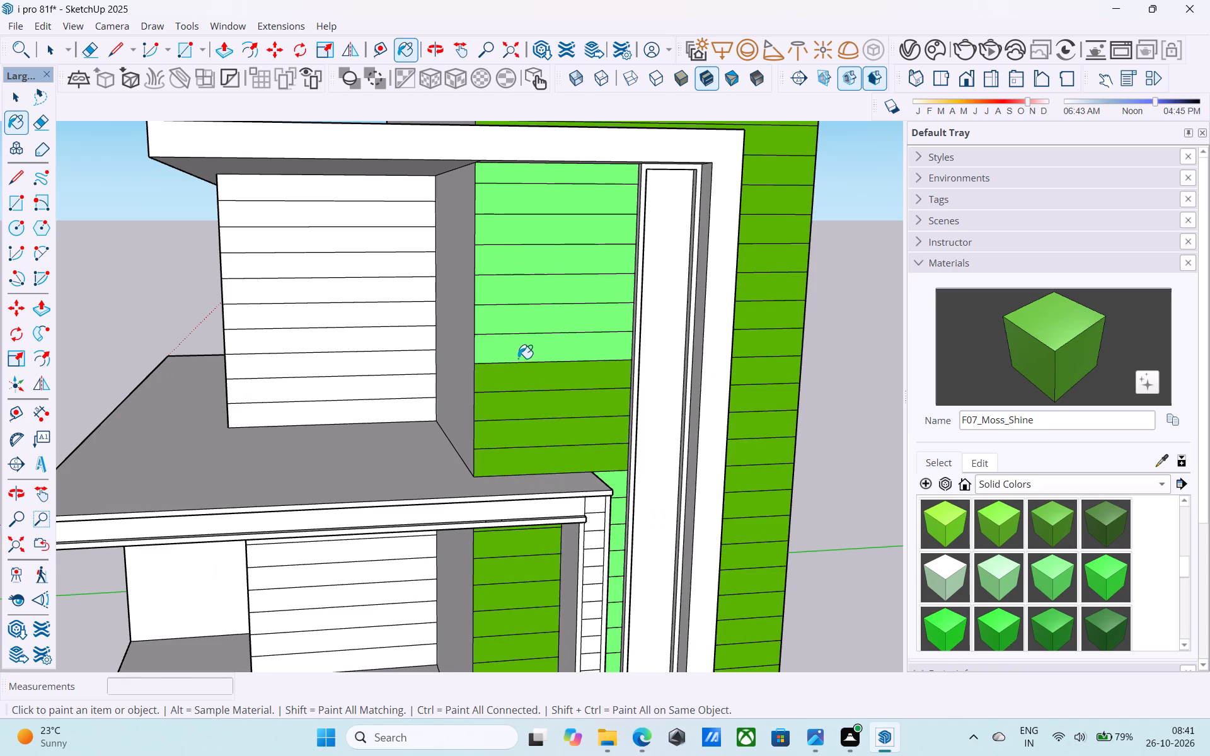
Paint the remaining second-floor front-wall strips beside the tall window with F07_Moss_Shine, up to the slab underside.
click(506, 342)
click(506, 333)
click(507, 292)
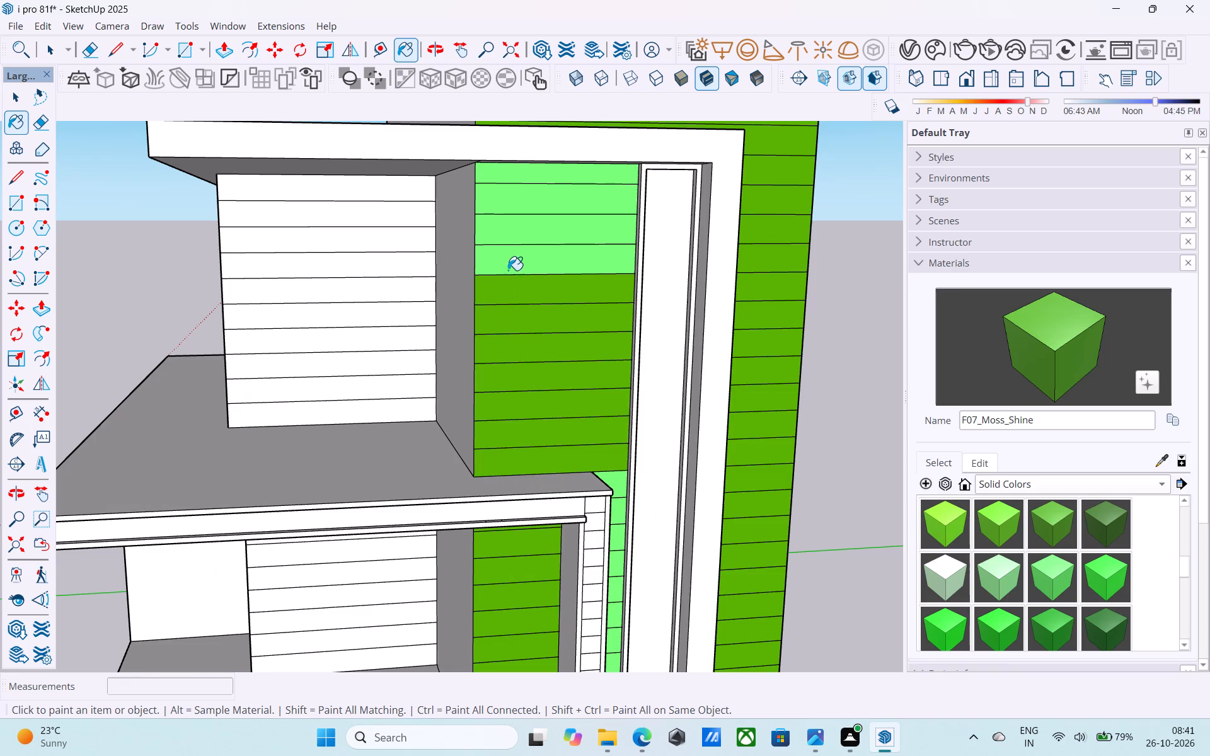
click(509, 268)
click(510, 247)
double_click(510, 239)
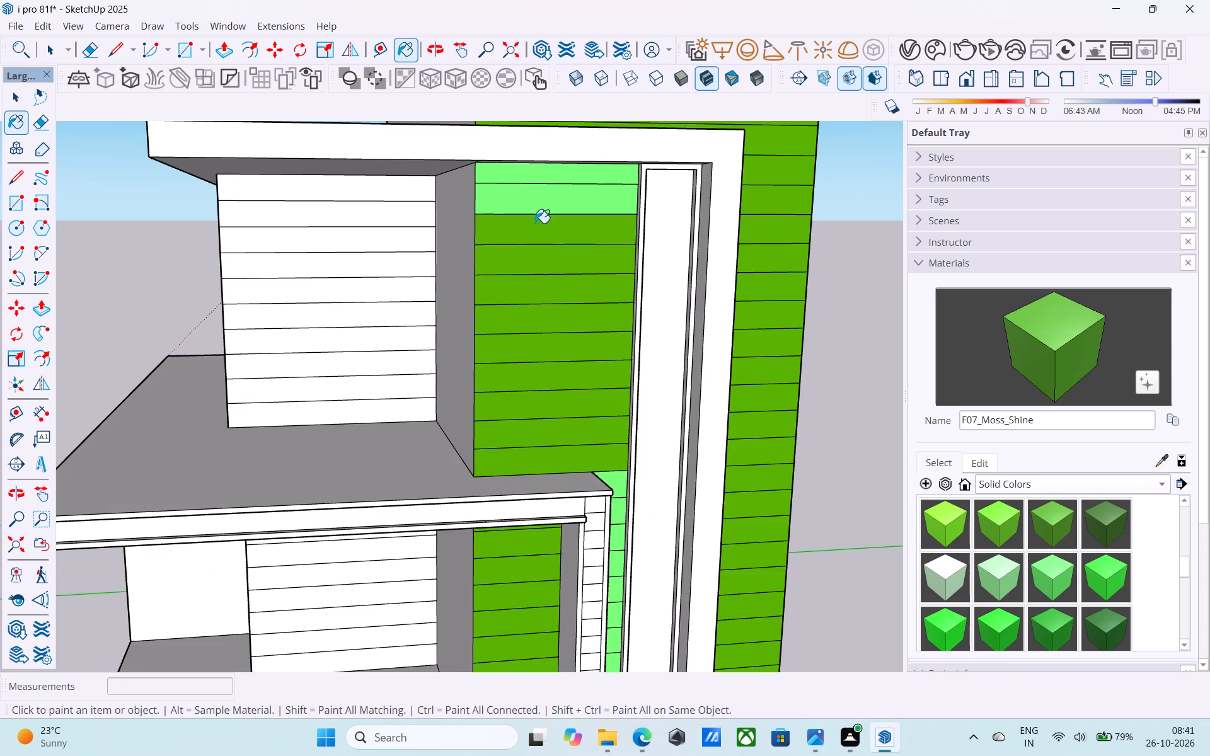
click(532, 204)
click(524, 177)
Paint the narrow first-floor strips between the balcony frame and the tall window with F07_Moss_Shine, working downward from the top.
scroll(473, 219, down, 15)
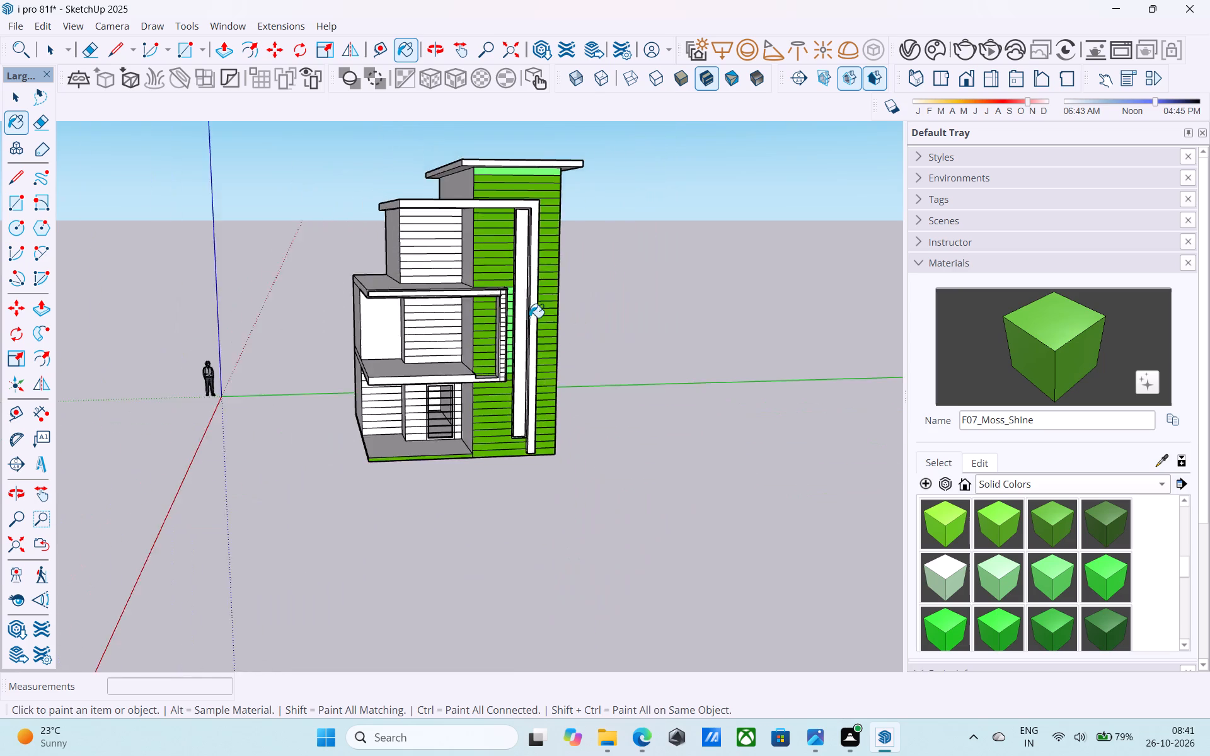
middle_drag(534, 323, 480, 309)
scroll(516, 304, up, 11)
click(480, 273)
click(488, 287)
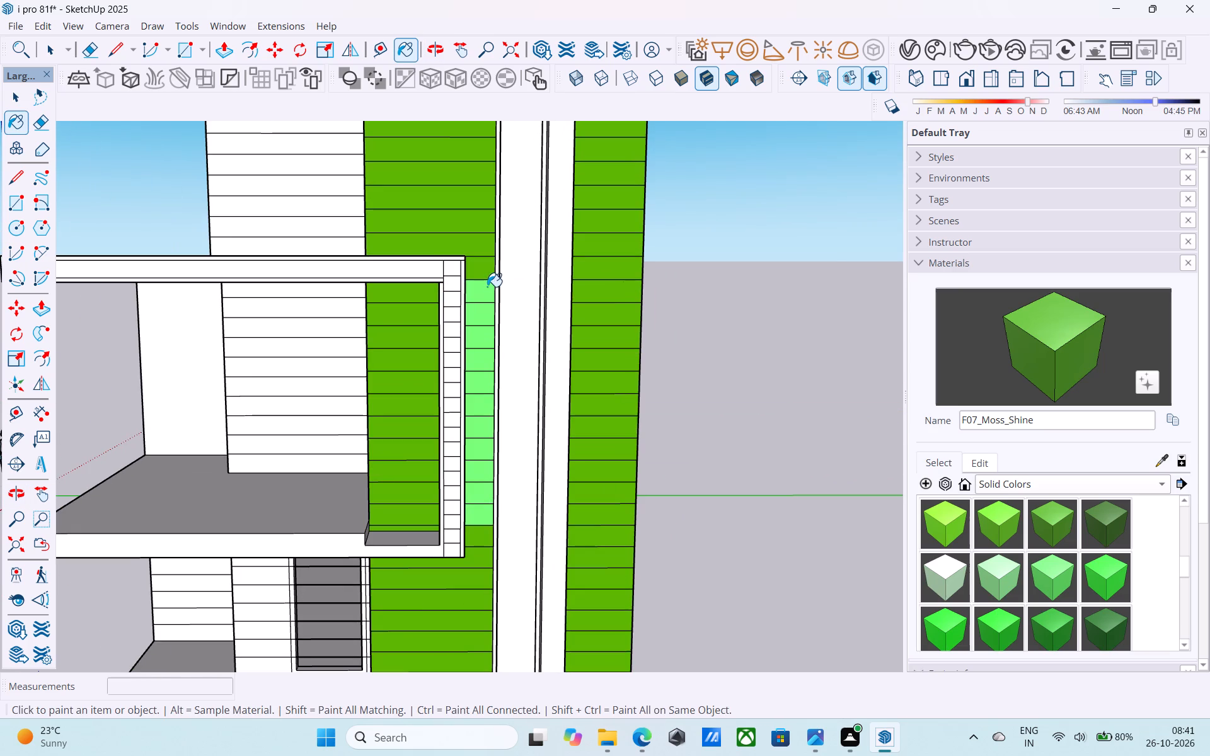
click(491, 312)
click(487, 338)
click(483, 358)
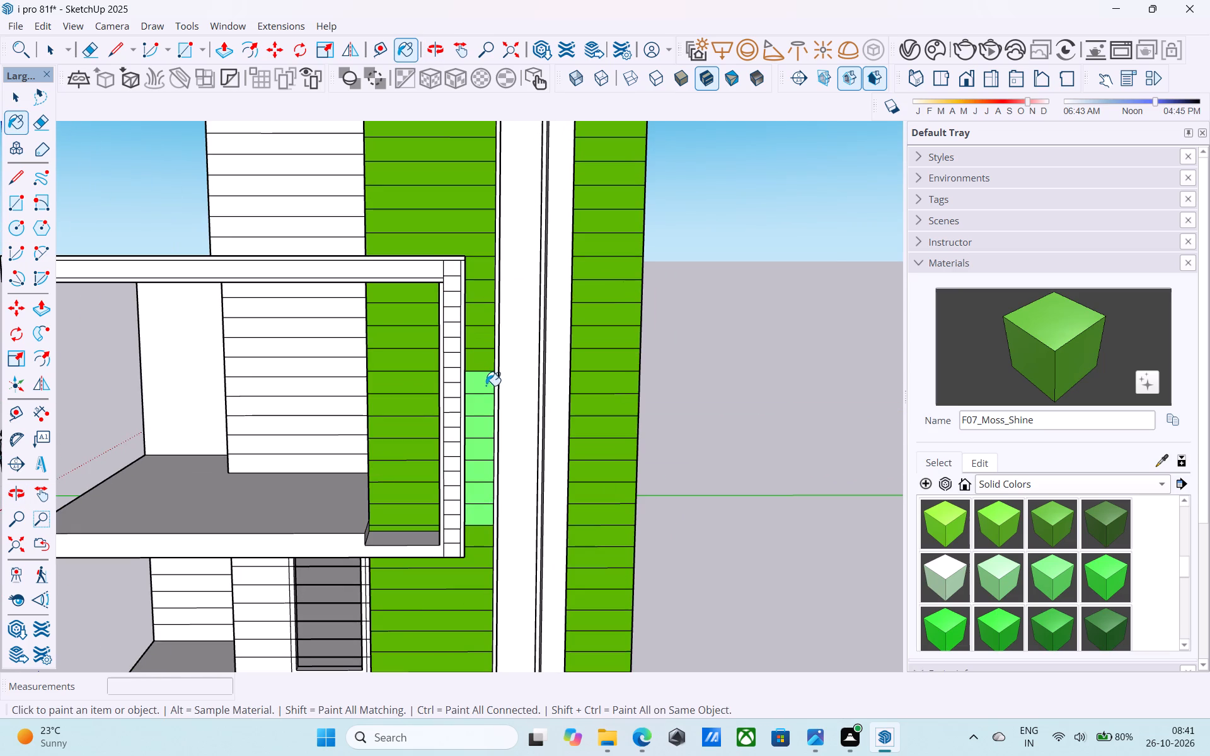
click(487, 386)
click(487, 404)
drag(489, 430, 483, 426)
drag(479, 454, 478, 446)
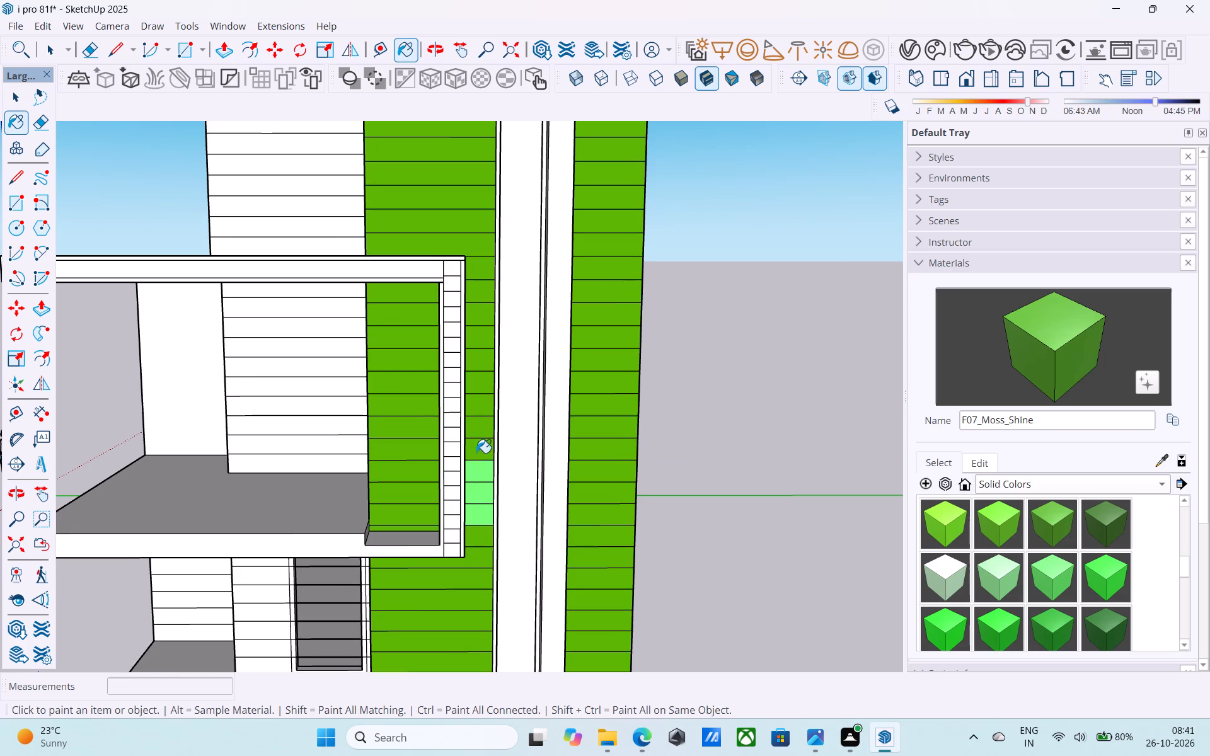
Paint the remaining unpainted wall boards beside the middle-floor balcony frame with F07_Moss_Shine.
click(483, 476)
click(487, 498)
drag(485, 518, 483, 512)
scroll(513, 447, down, 2)
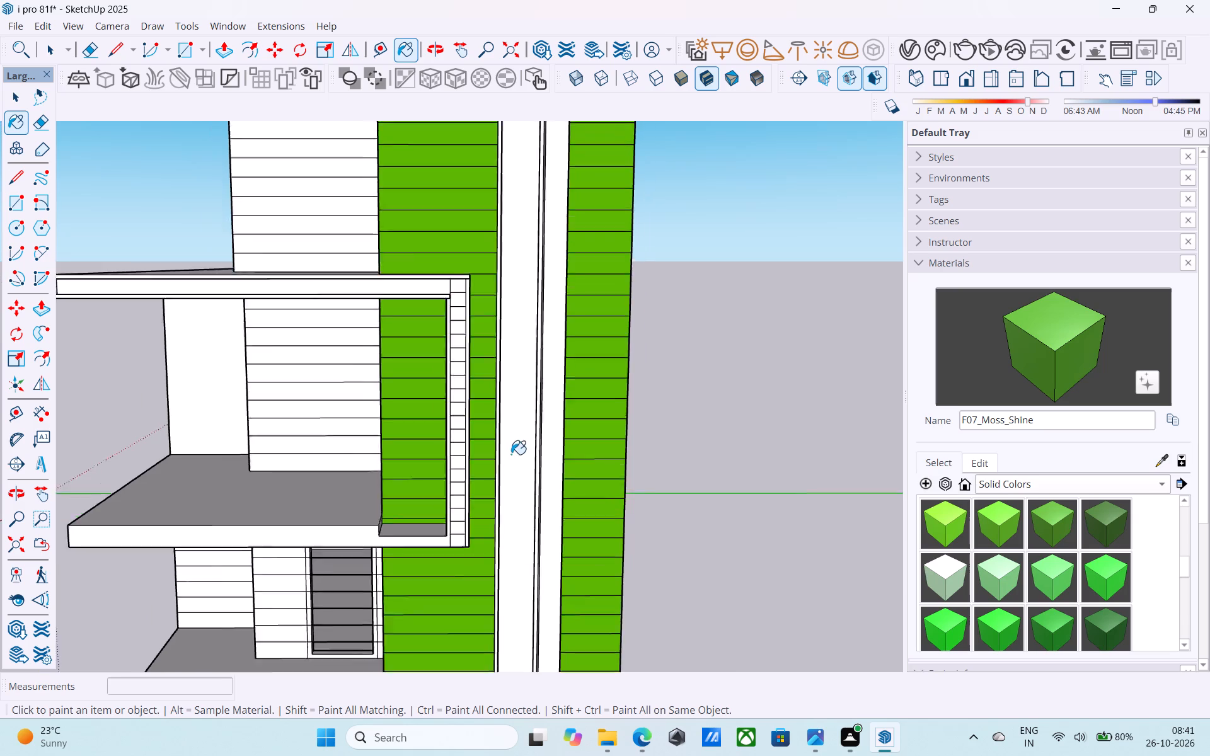
scroll(511, 454, down, 9)
scroll(504, 287, up, 8)
click(498, 251)
Paint all the boards of the top-floor recessed front wall with F07_Moss_Shine.
scroll(511, 266, down, 5)
middle_drag(316, 379, 421, 328)
scroll(398, 326, up, 8)
click(379, 307)
click(379, 329)
click(376, 350)
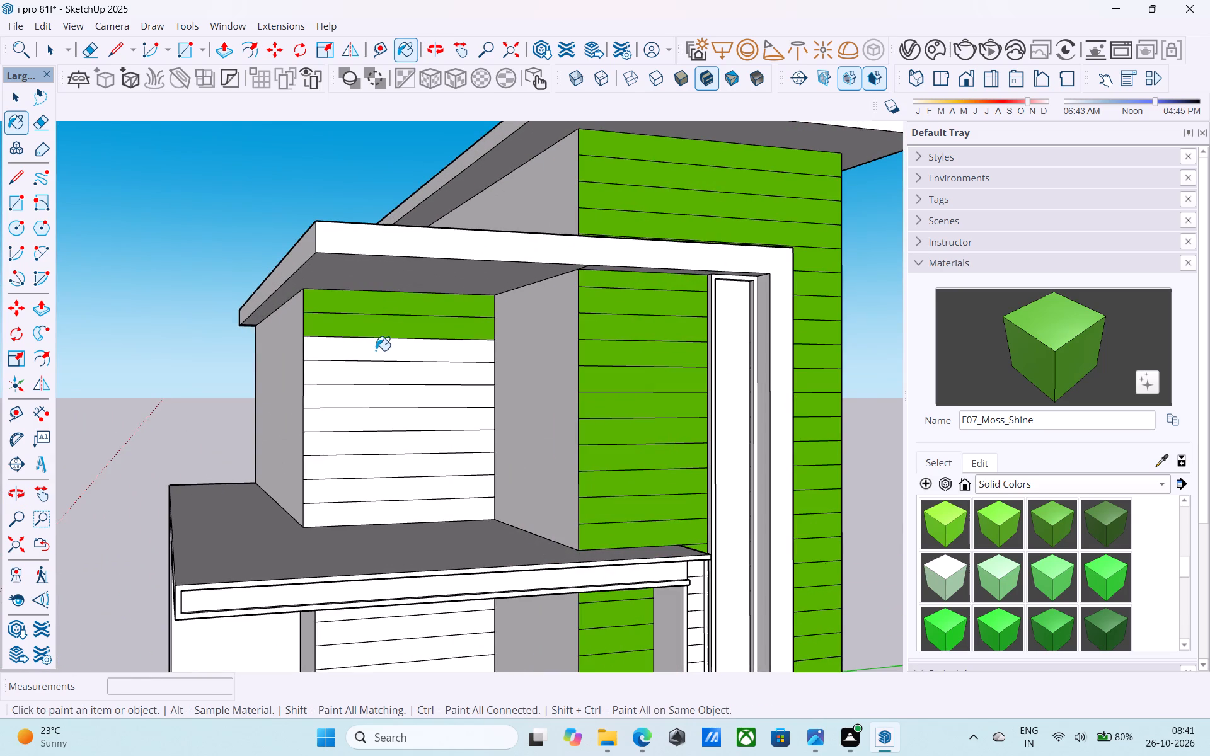
click(366, 373)
click(364, 403)
click(365, 413)
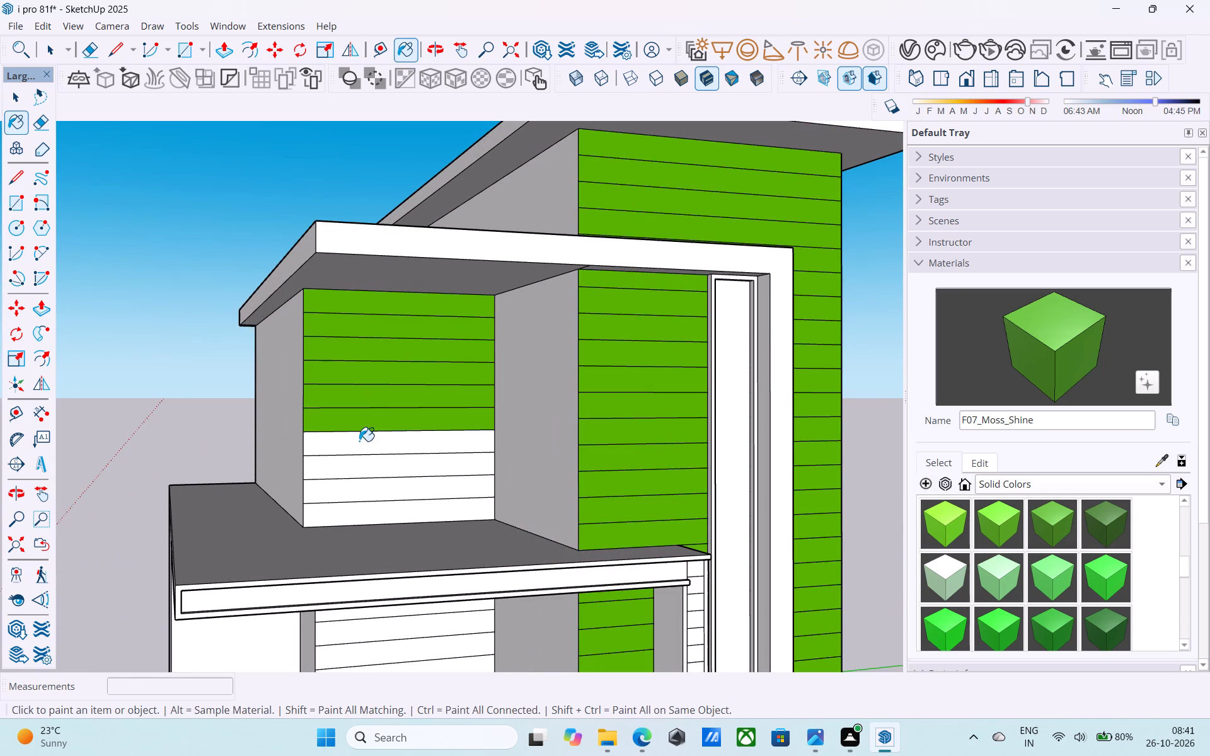
click(359, 441)
click(359, 467)
click(354, 499)
click(354, 510)
scroll(367, 372, down, 12)
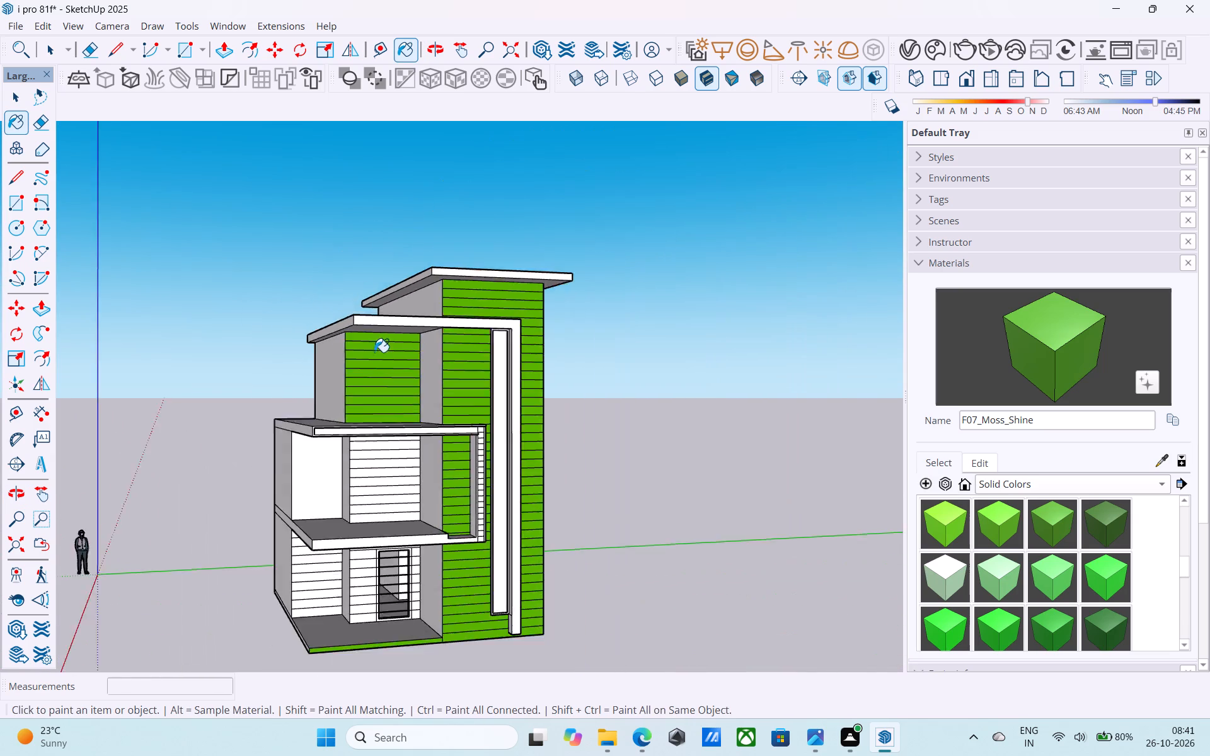
Paint all the boards of the middle-floor recessed balcony wall with F07_Moss_Shine, down to the lowest strip above the slab.
middle_drag(408, 504, 402, 486)
scroll(391, 471, up, 13)
click(360, 362)
click(357, 377)
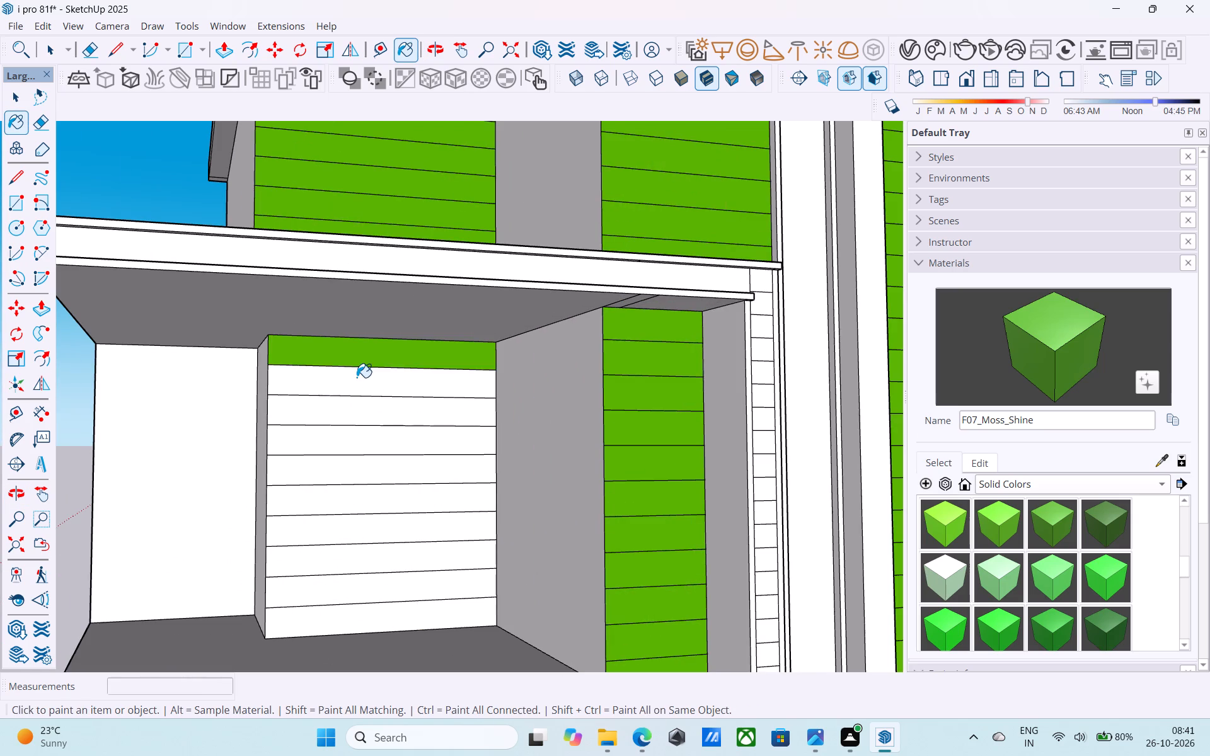
click(357, 403)
click(357, 442)
click(357, 470)
click(351, 497)
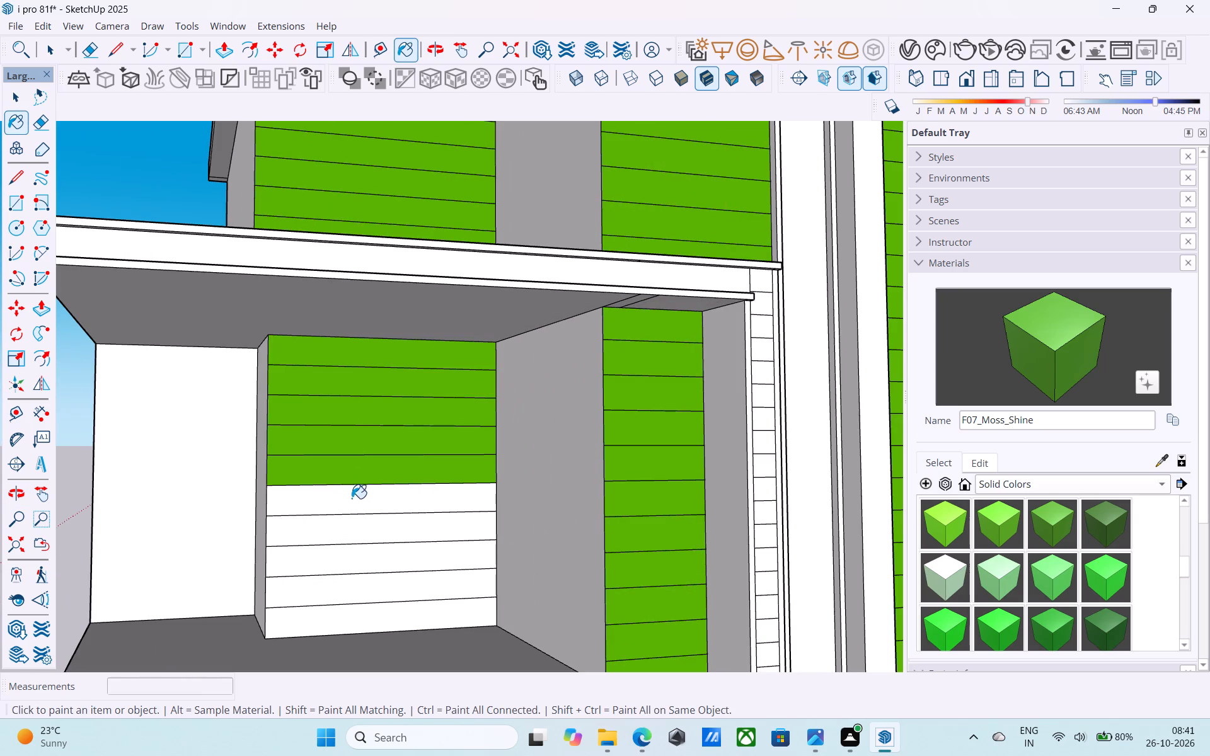
click(357, 534)
click(358, 556)
click(354, 586)
scroll(364, 432, down, 13)
scroll(375, 514, up, 7)
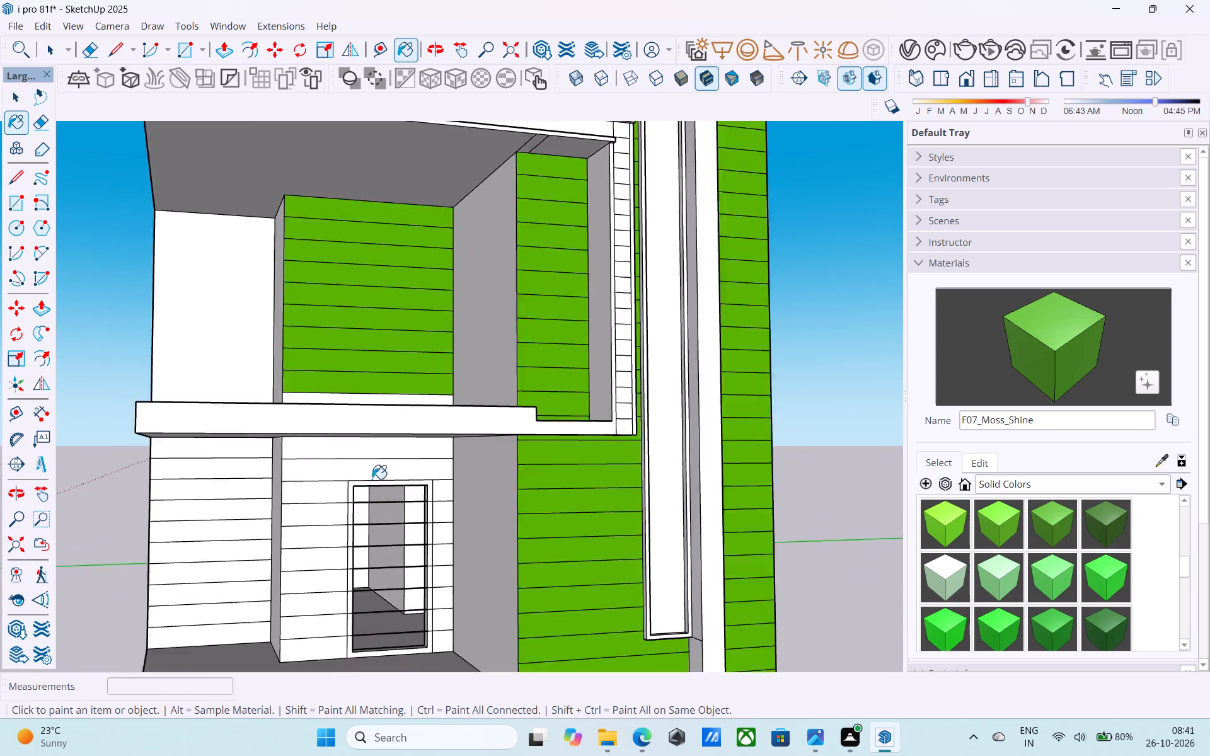
scroll(372, 479, up, 4)
middle_drag(354, 373, 352, 403)
click(350, 363)
Paint the ground-floor wall boards above the door and on its left side with F07_Moss_Shine.
scroll(362, 321, down, 7)
middle_drag(374, 454, 364, 419)
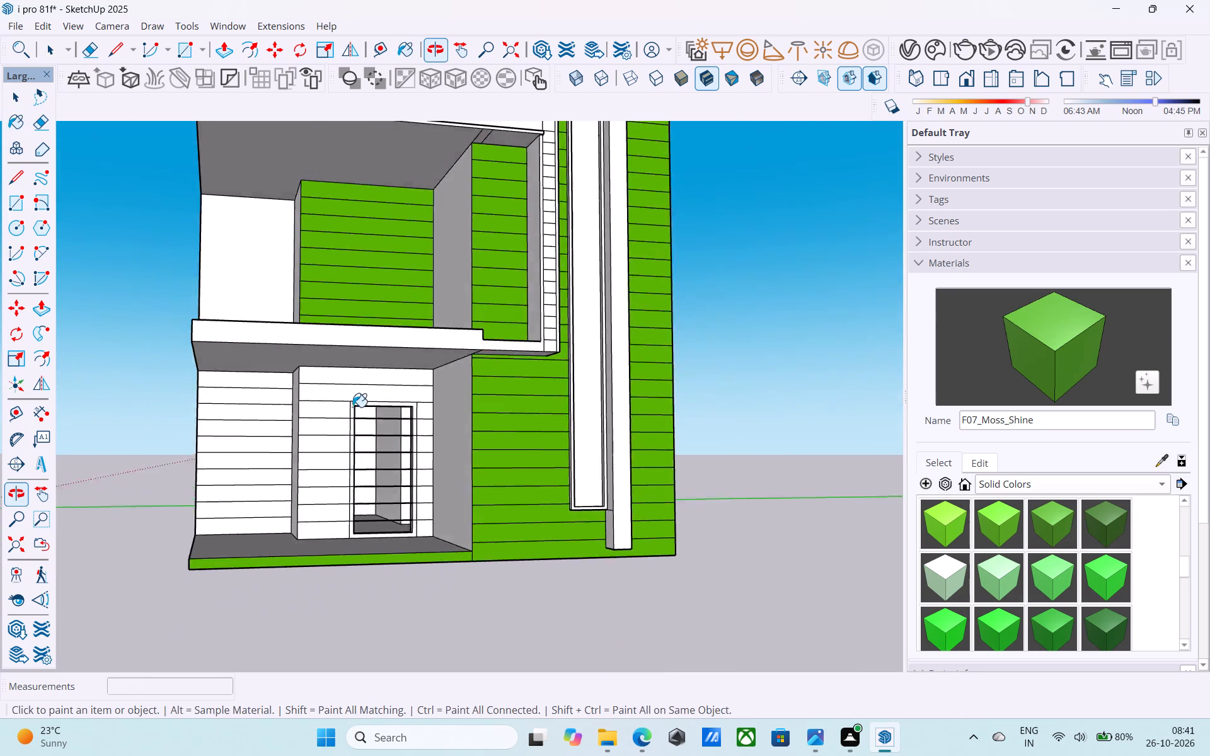
scroll(349, 403, up, 10)
click(330, 346)
click(314, 394)
click(301, 447)
scroll(307, 388, down, 5)
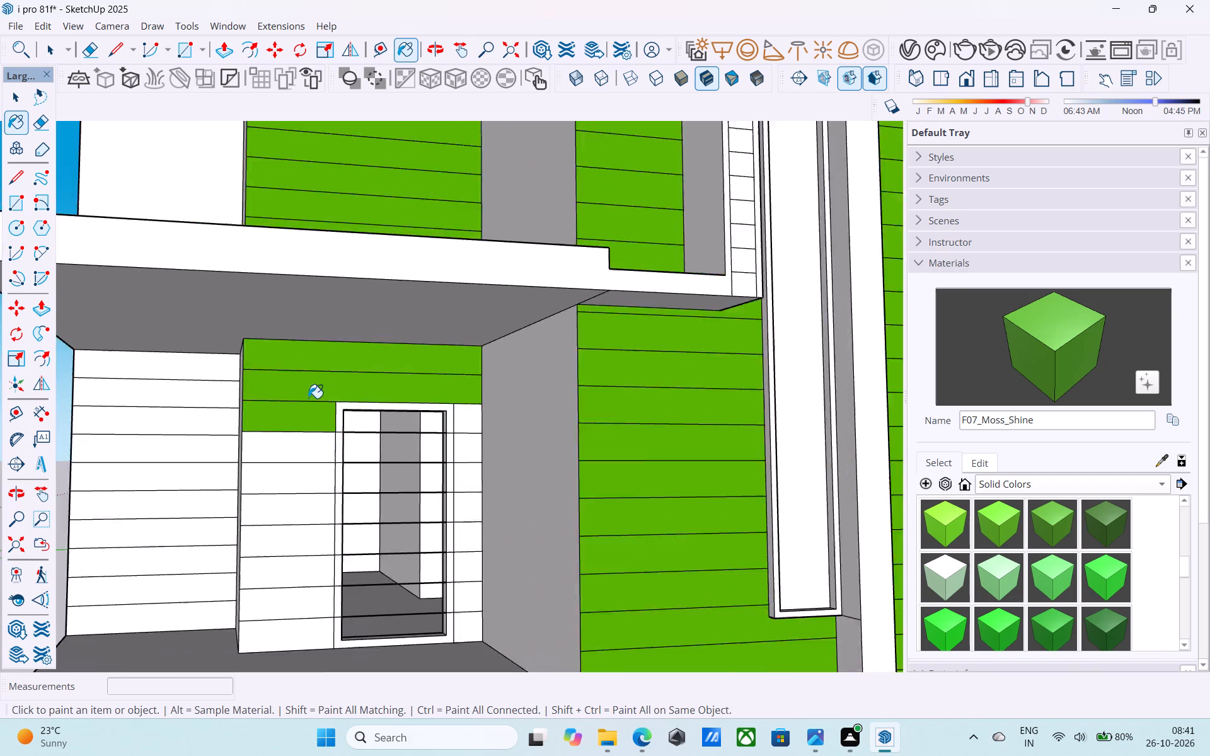
scroll(308, 398, down, 1)
scroll(313, 476, up, 6)
click(304, 427)
click(296, 472)
click(288, 529)
scroll(313, 389, up, 1)
scroll(313, 389, down, 5)
scroll(318, 534, up, 6)
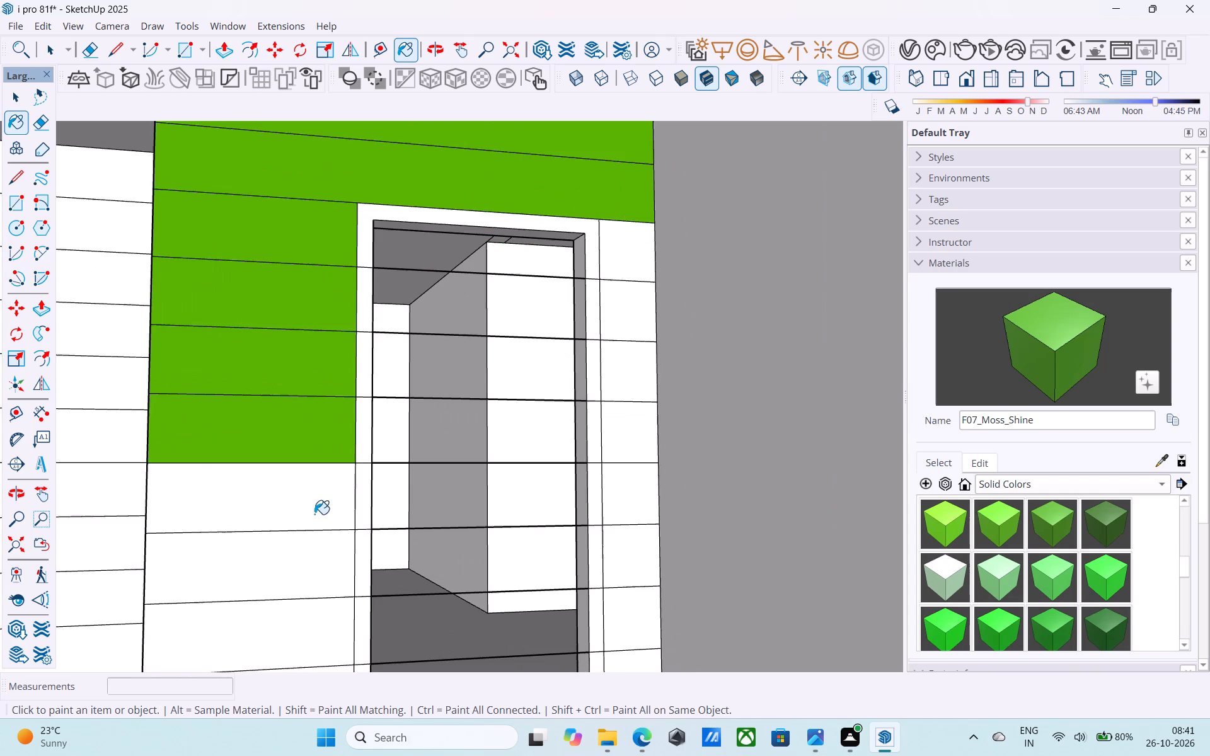
click(308, 501)
click(291, 561)
scroll(328, 393, down, 7)
scroll(320, 566, up, 5)
click(310, 542)
click(309, 507)
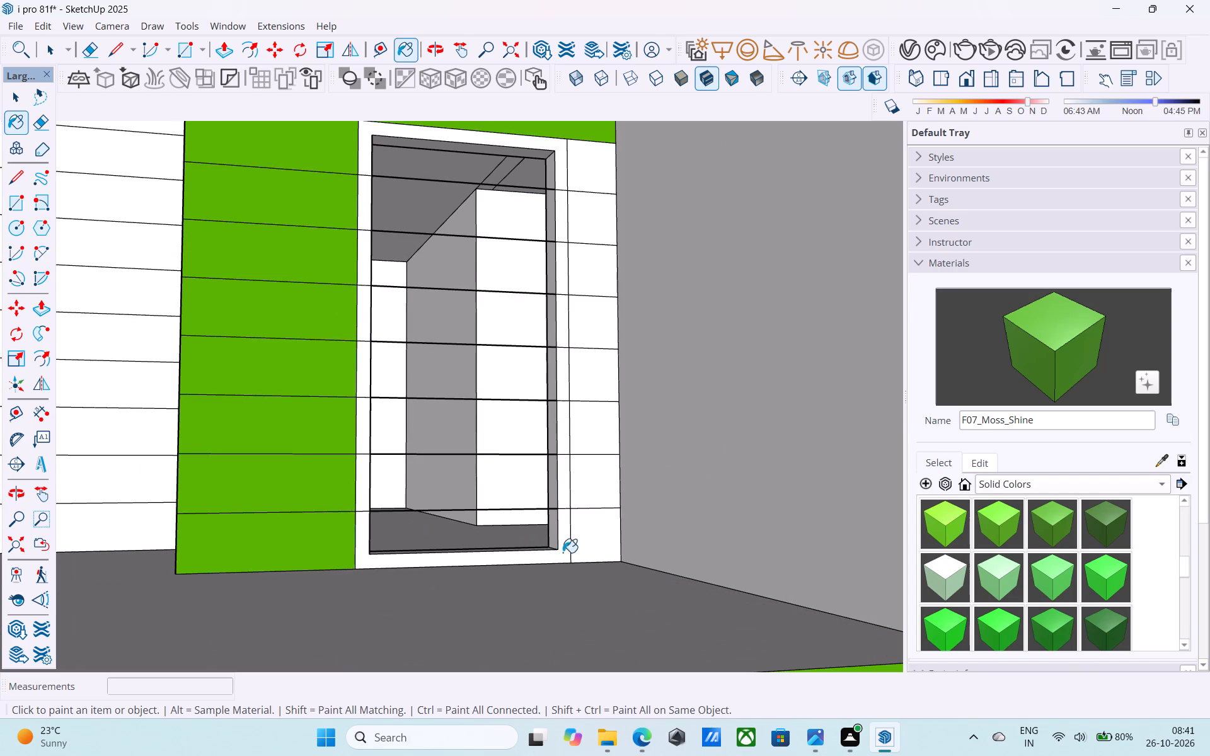
Paint the narrow ground-floor wall boards on the right side of the door with F07_Moss_Shine.
click(585, 539)
click(580, 487)
click(577, 424)
click(582, 378)
click(586, 344)
click(585, 289)
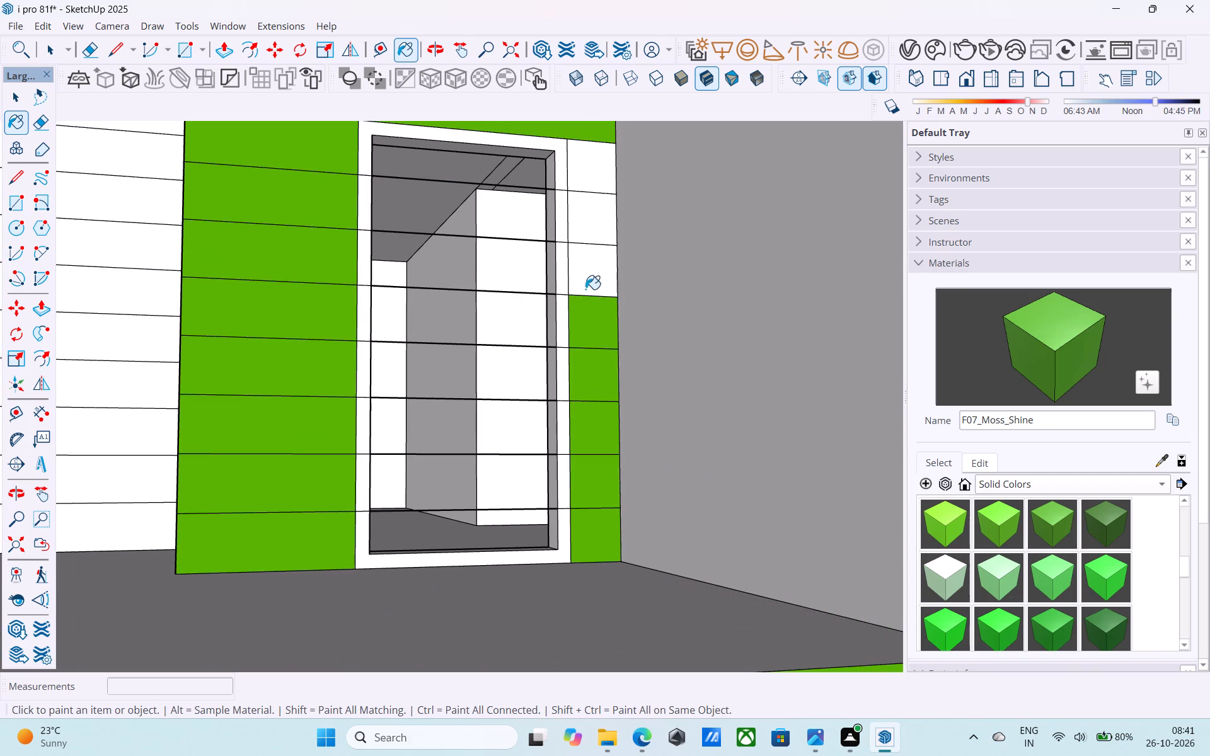
click(587, 234)
click(590, 176)
scroll(594, 165, down, 12)
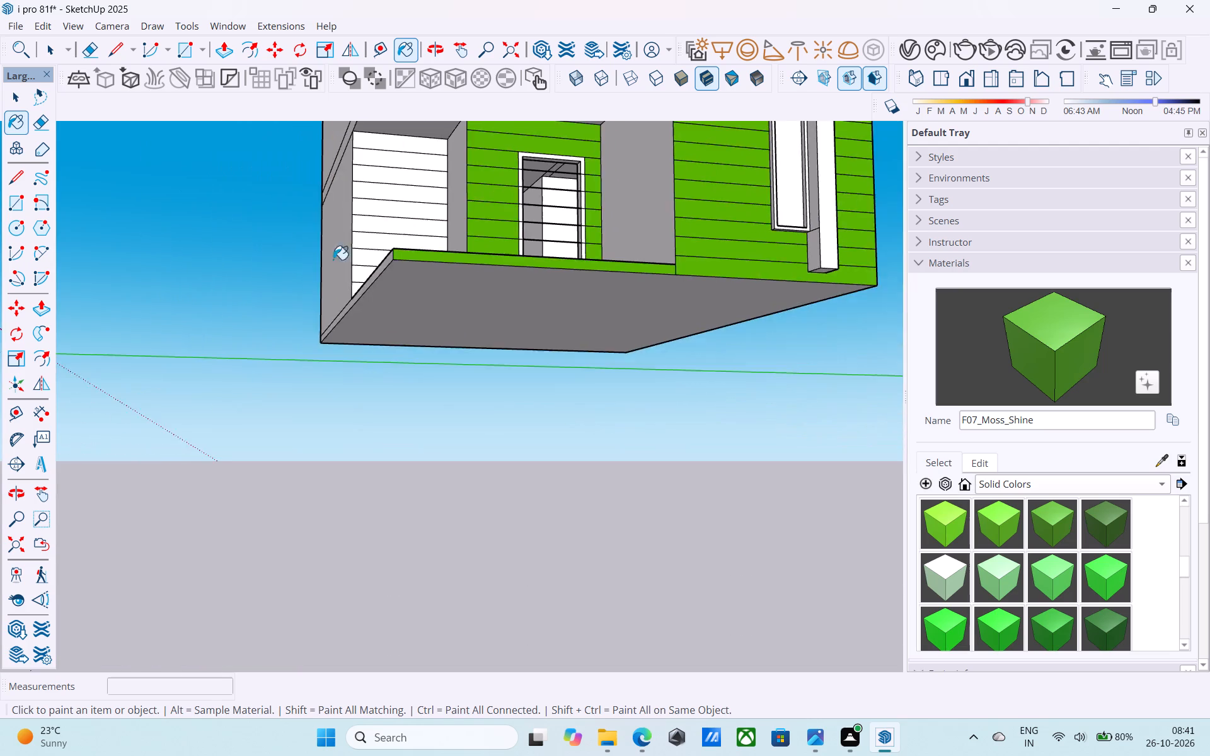
Paint all the boards of the set-back ground-floor wall left of the door wall with F07_Moss_Shine, keeping the floor unpainted.
middle_drag(332, 266, 441, 422)
scroll(437, 418, down, 5)
middle_drag(439, 428, 444, 321)
scroll(412, 217, up, 5)
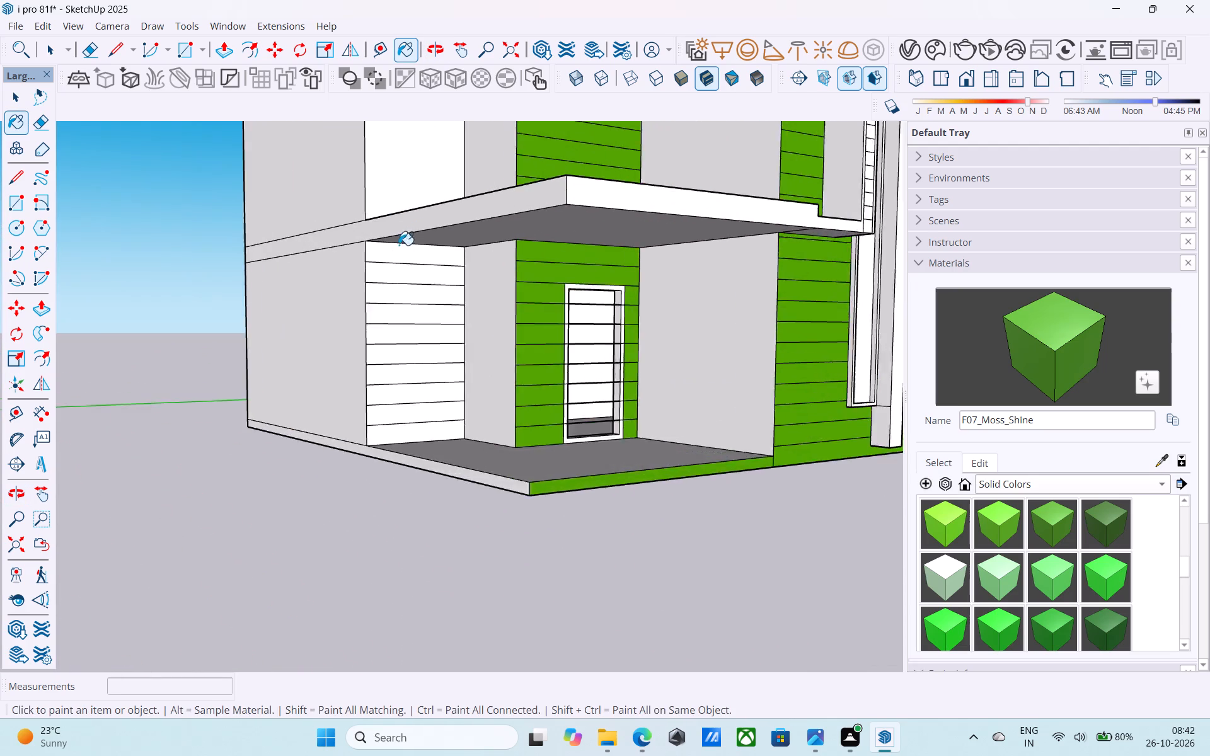
scroll(399, 245, up, 5)
click(388, 255)
click(383, 280)
click(388, 320)
click(382, 362)
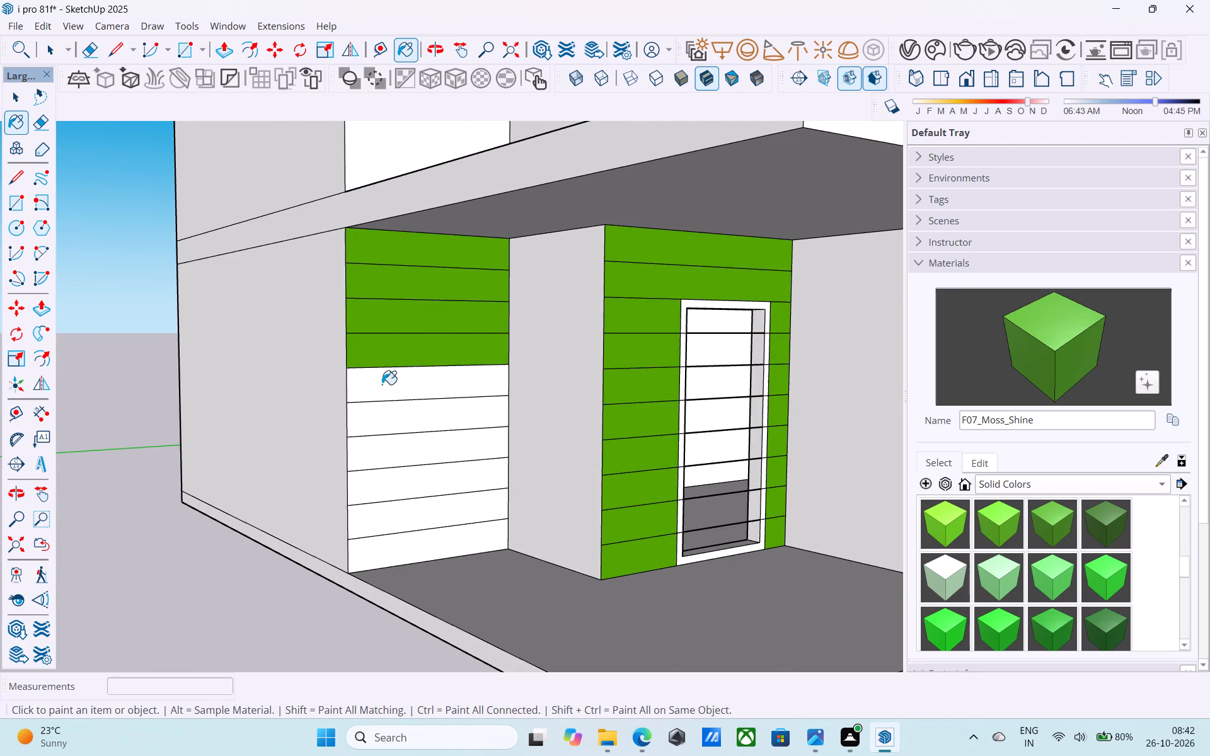
click(381, 384)
click(384, 409)
click(384, 442)
click(370, 489)
click(377, 525)
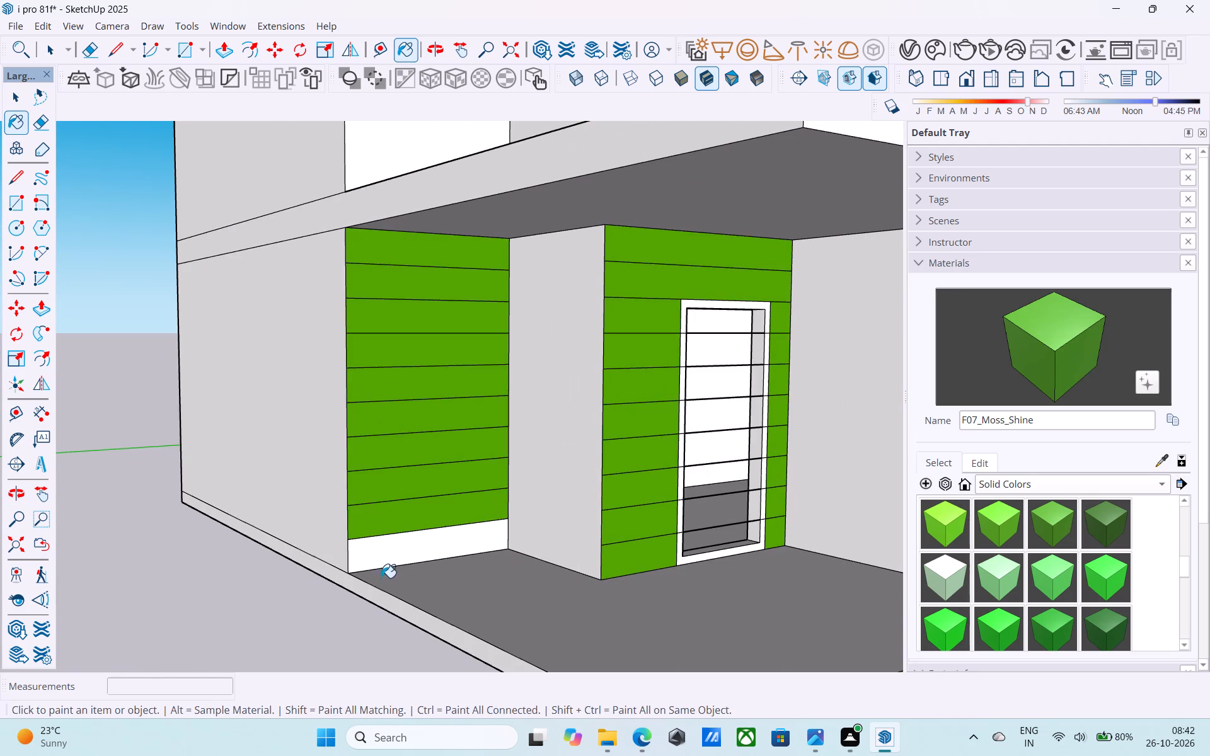
click(381, 578)
key(ctrl+z)
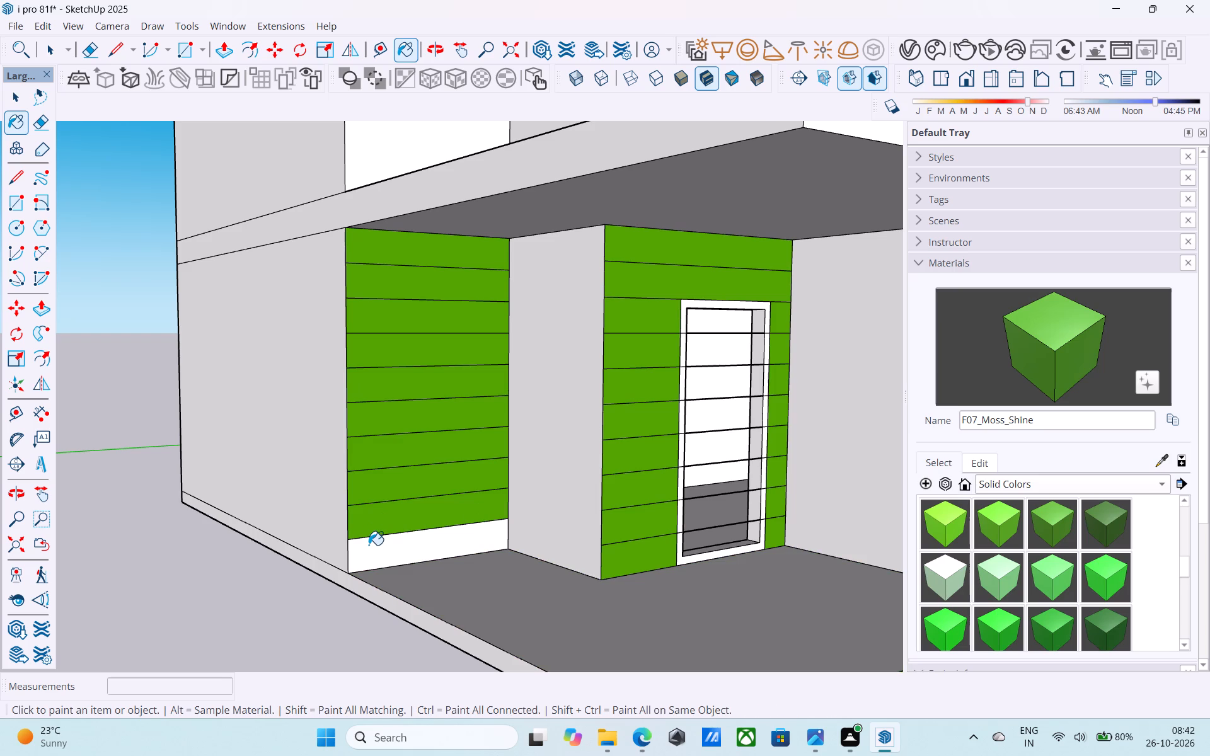
click(373, 548)
scroll(373, 546, down, 8)
Paint the front edge of the ground-floor slab with the solid color M00_Soft_Cloud.
middle_drag(397, 541, 291, 530)
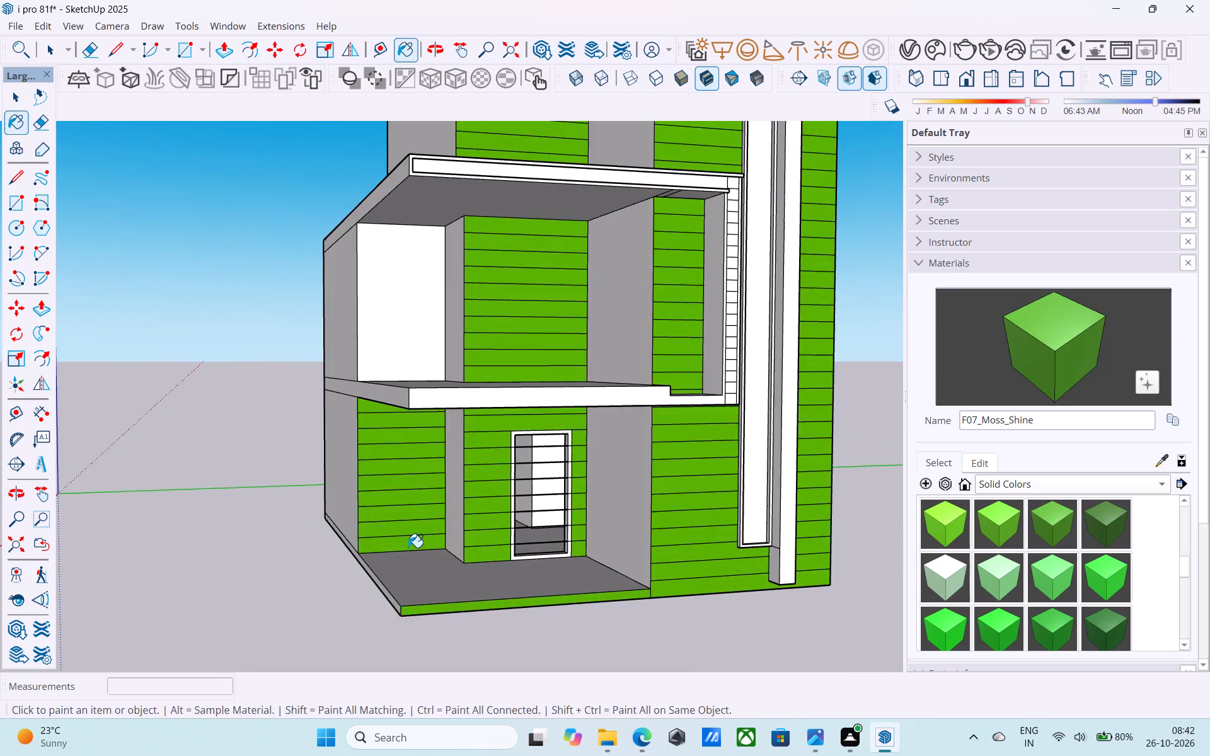
middle_drag(459, 548, 439, 545)
scroll(472, 564, down, 3)
scroll(966, 564, down, 12)
click(955, 566)
scroll(424, 619, up, 2)
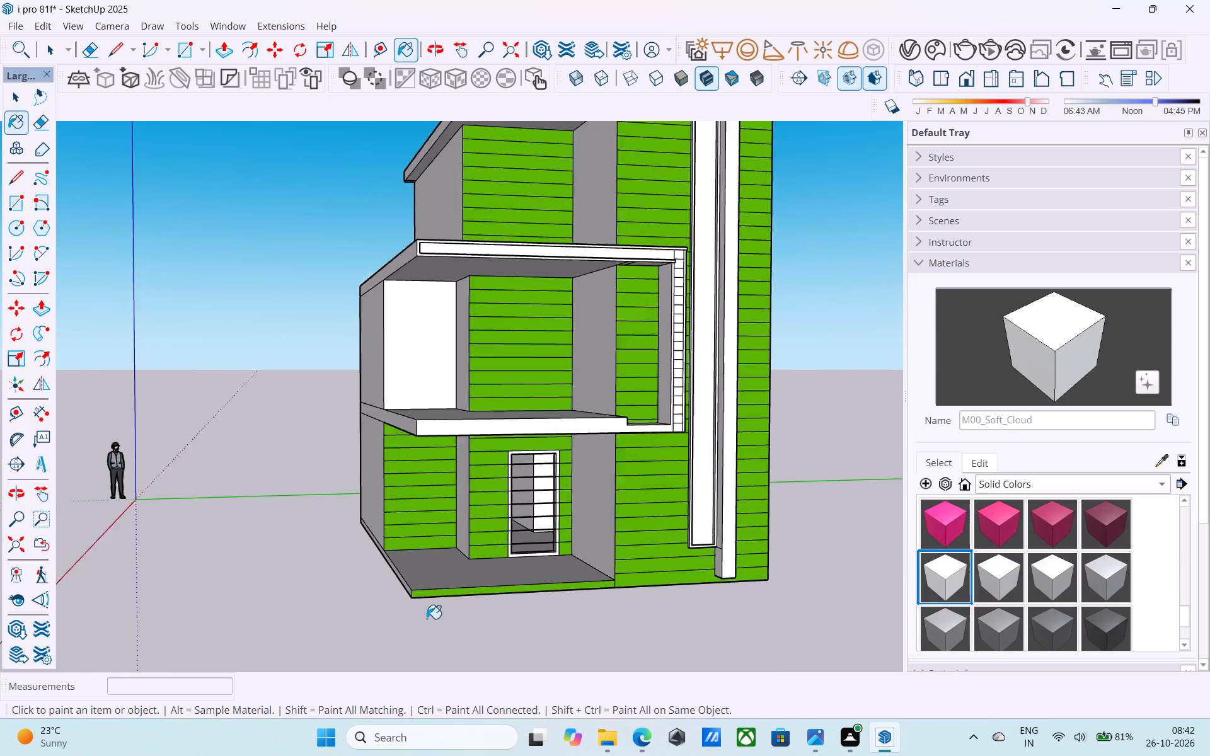
scroll(427, 619, up, 6)
click(451, 573)
Erase the horizontal board lines that cross the ground-floor door opening.
scroll(451, 575, down, 11)
middle_drag(460, 597, 432, 600)
middle_drag(527, 544, 543, 529)
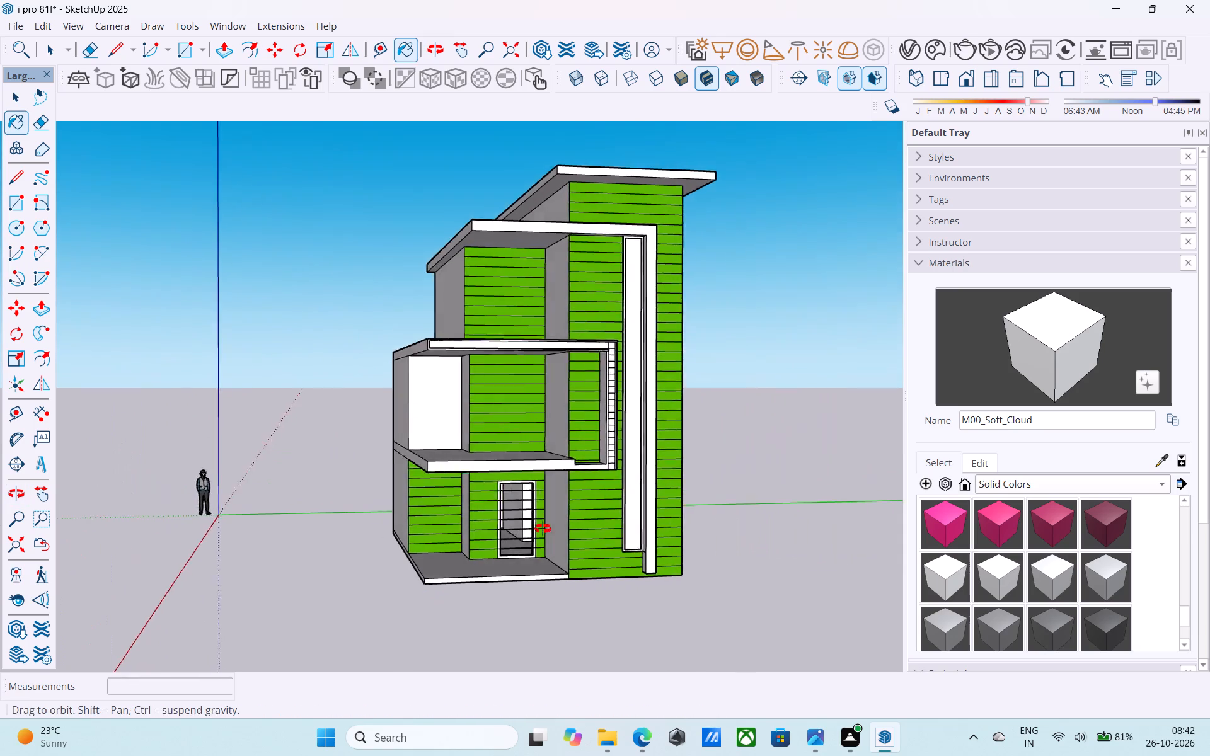
middle_drag(543, 529, 553, 514)
scroll(512, 506, up, 5)
scroll(519, 472, down, 5)
middle_drag(515, 504, 515, 483)
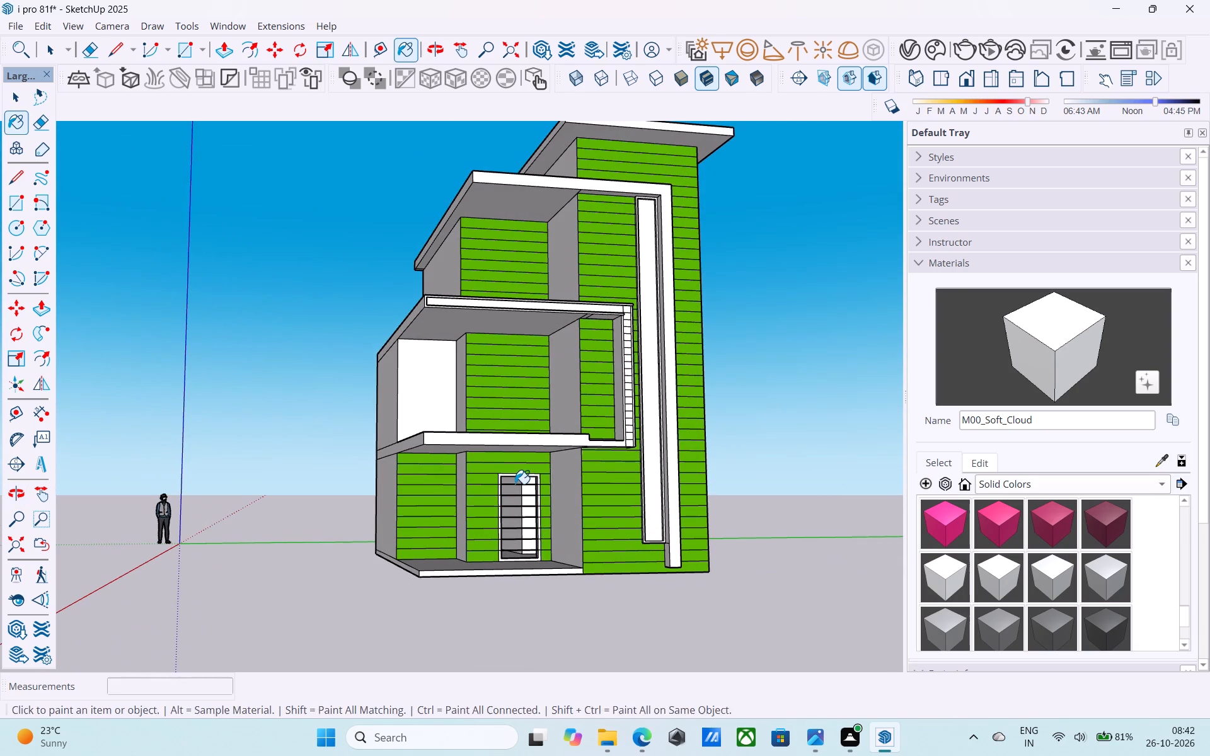
key(e)
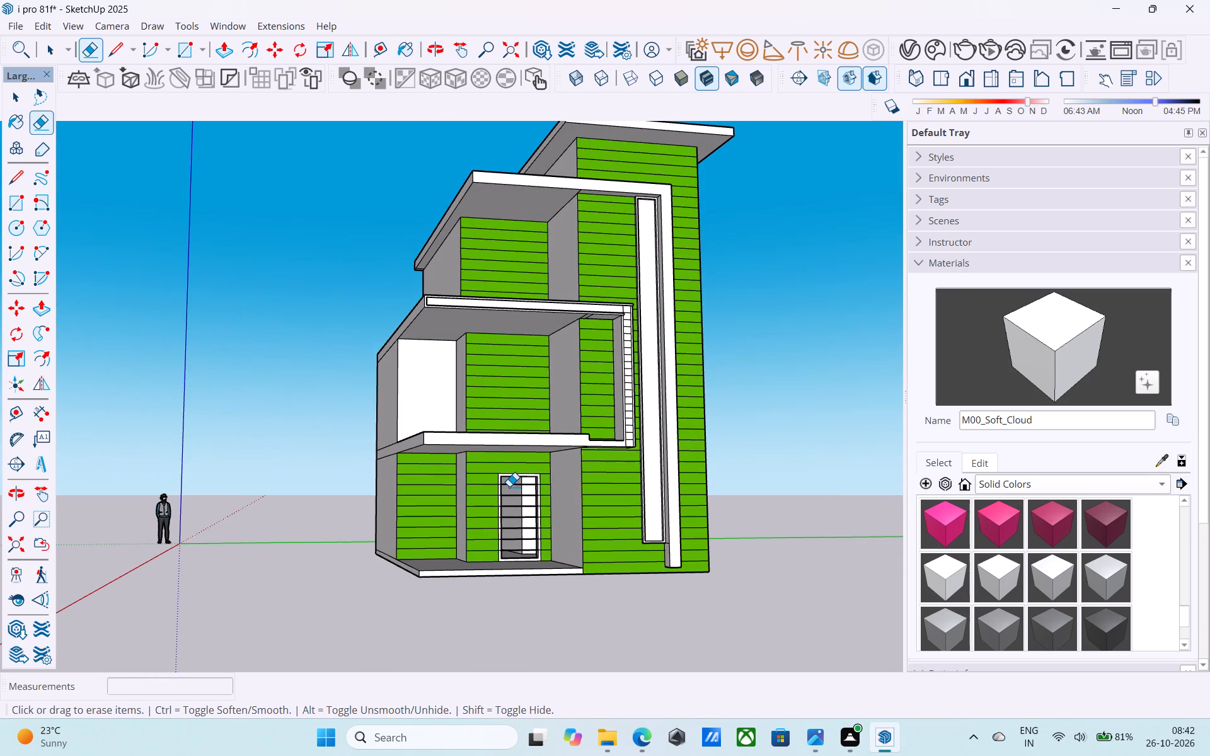
middle_drag(468, 470, 461, 467)
scroll(527, 514, up, 12)
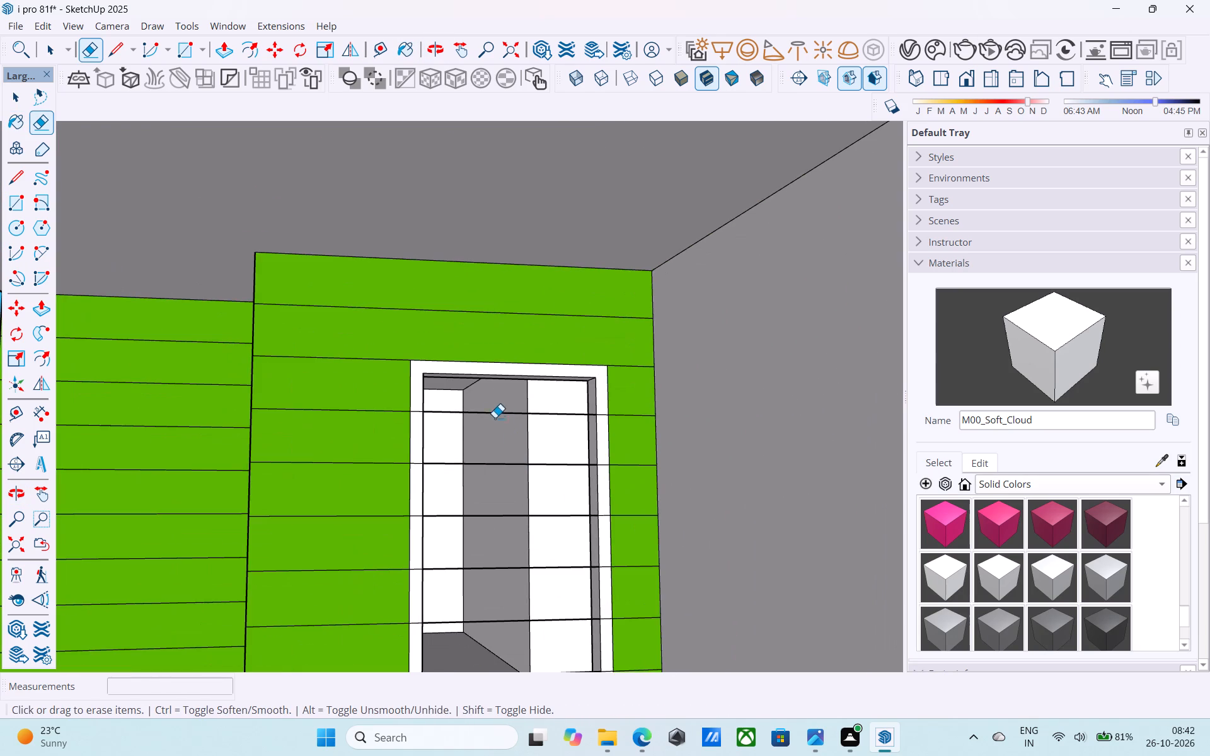
drag(492, 411, 497, 501)
scroll(509, 447, down, 6)
scroll(509, 454, up, 5)
drag(488, 470, 496, 512)
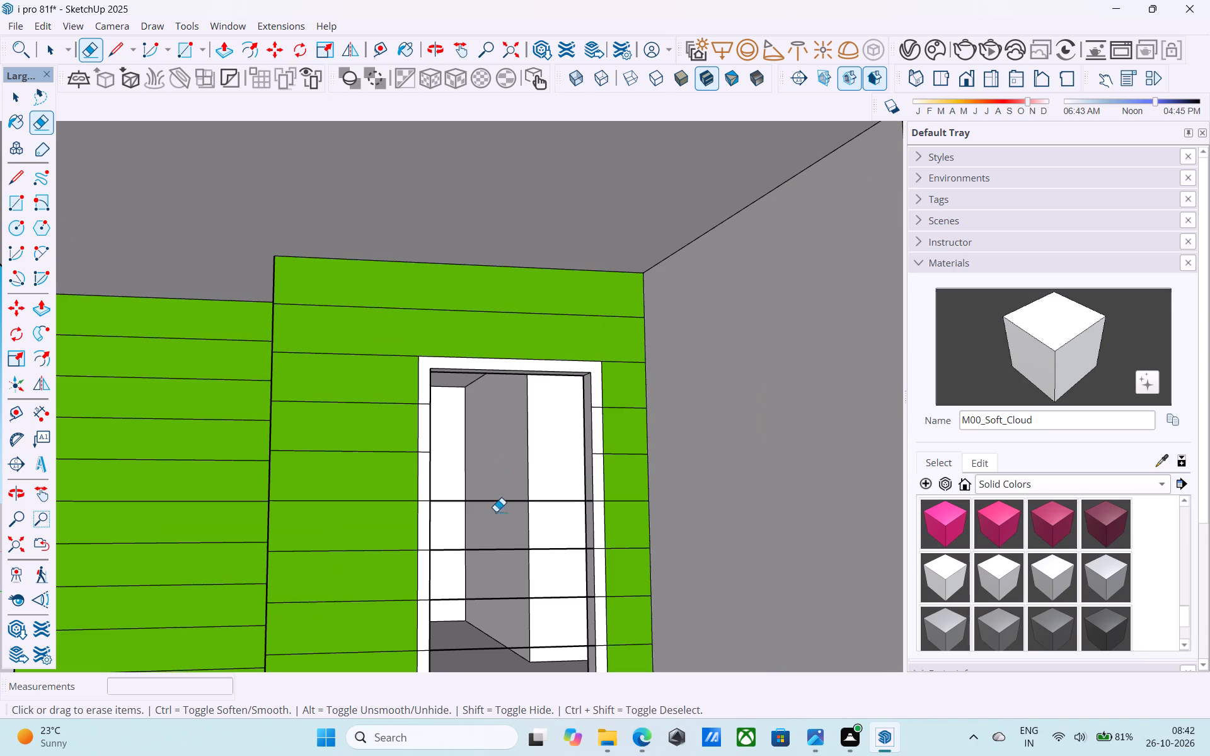
drag(496, 512, 494, 579)
scroll(500, 469, down, 6)
scroll(512, 540, up, 10)
middle_drag(501, 566, 497, 528)
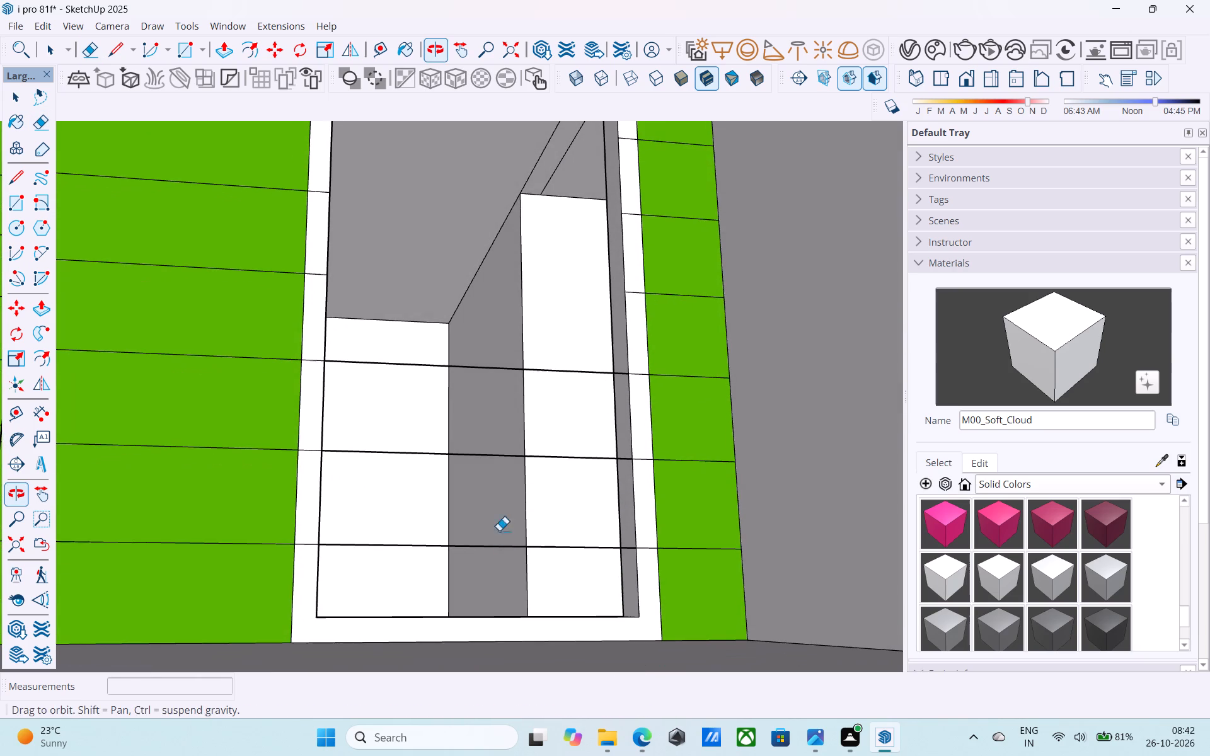
drag(493, 557, 507, 357)
Erase the board lines crossing the upper part of the door frame's left side.
scroll(511, 358, down, 10)
middle_drag(526, 386, 526, 408)
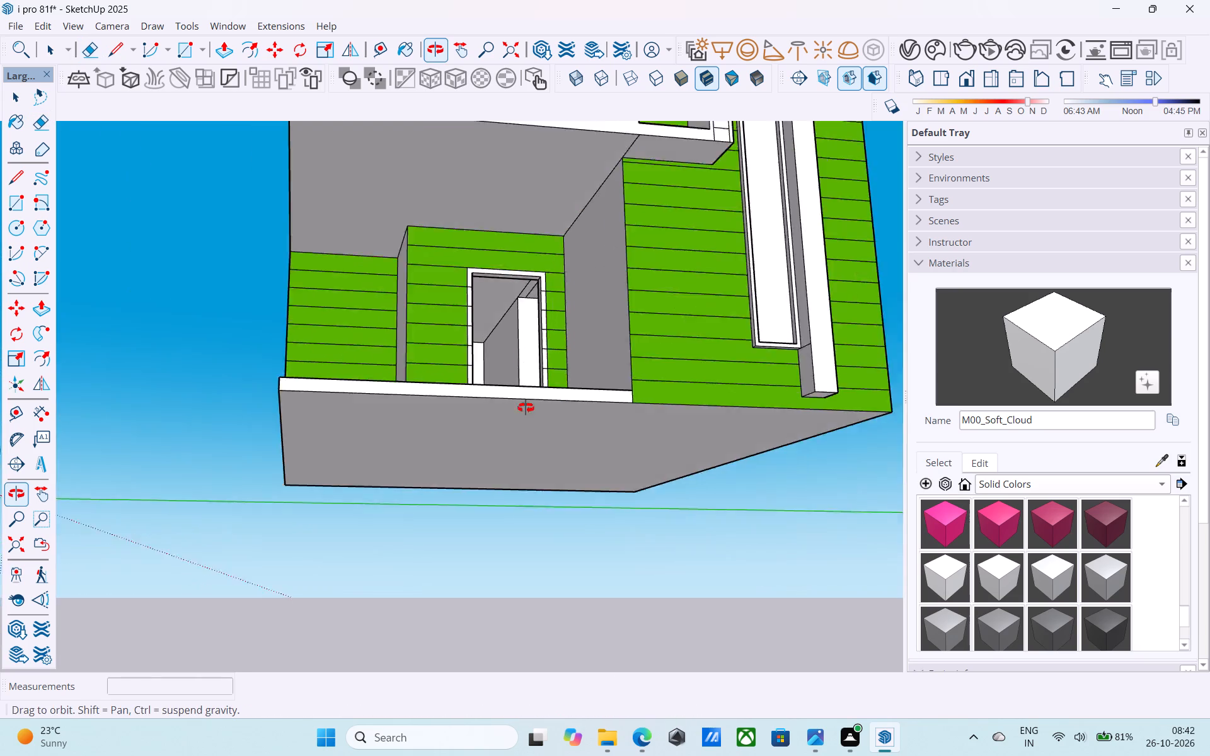
middle_drag(526, 408, 643, 577)
middle_drag(628, 581, 513, 539)
scroll(563, 440, up, 4)
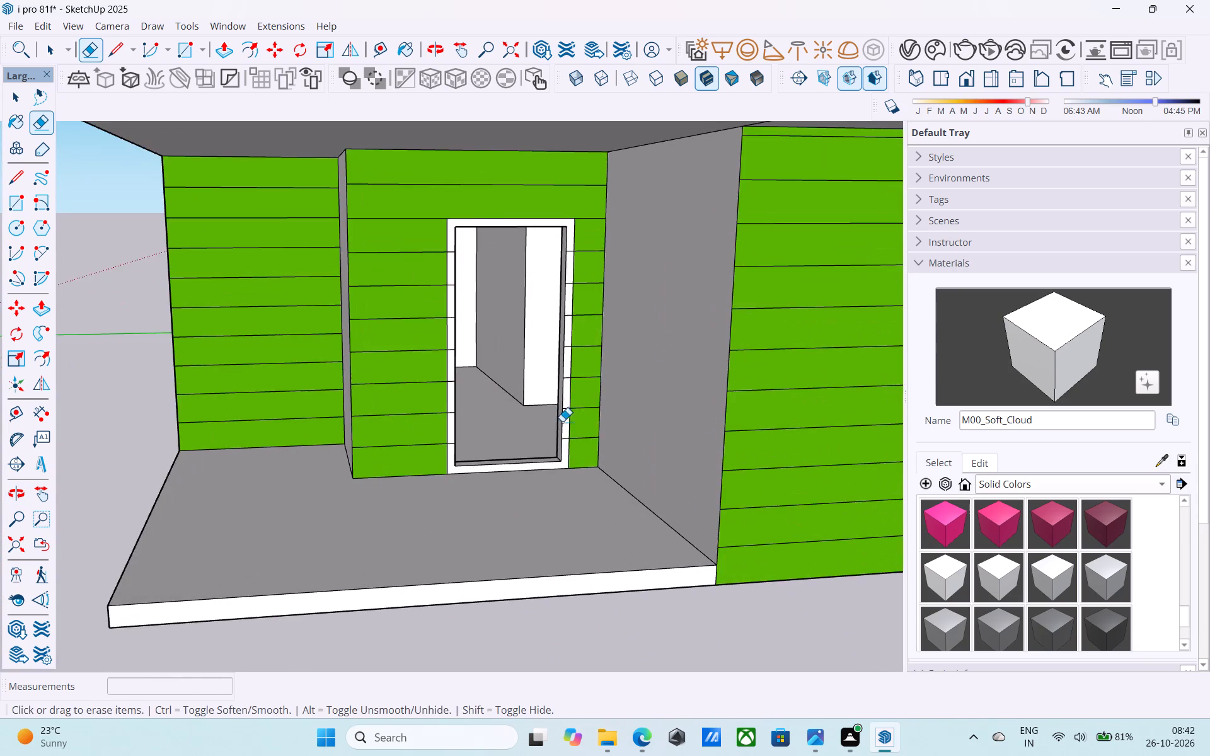
middle_drag(549, 445, 563, 434)
scroll(450, 254, up, 9)
click(466, 250)
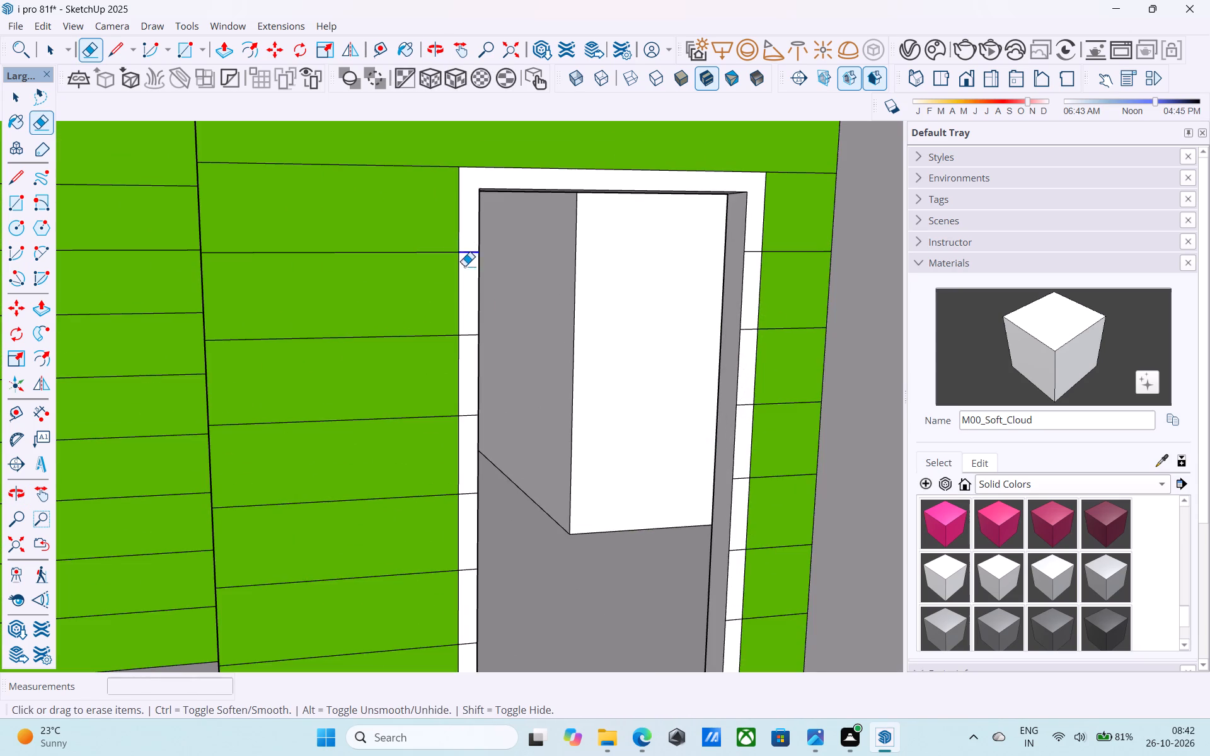
drag(471, 332, 472, 348)
scroll(470, 329, down, 6)
scroll(468, 359, up, 4)
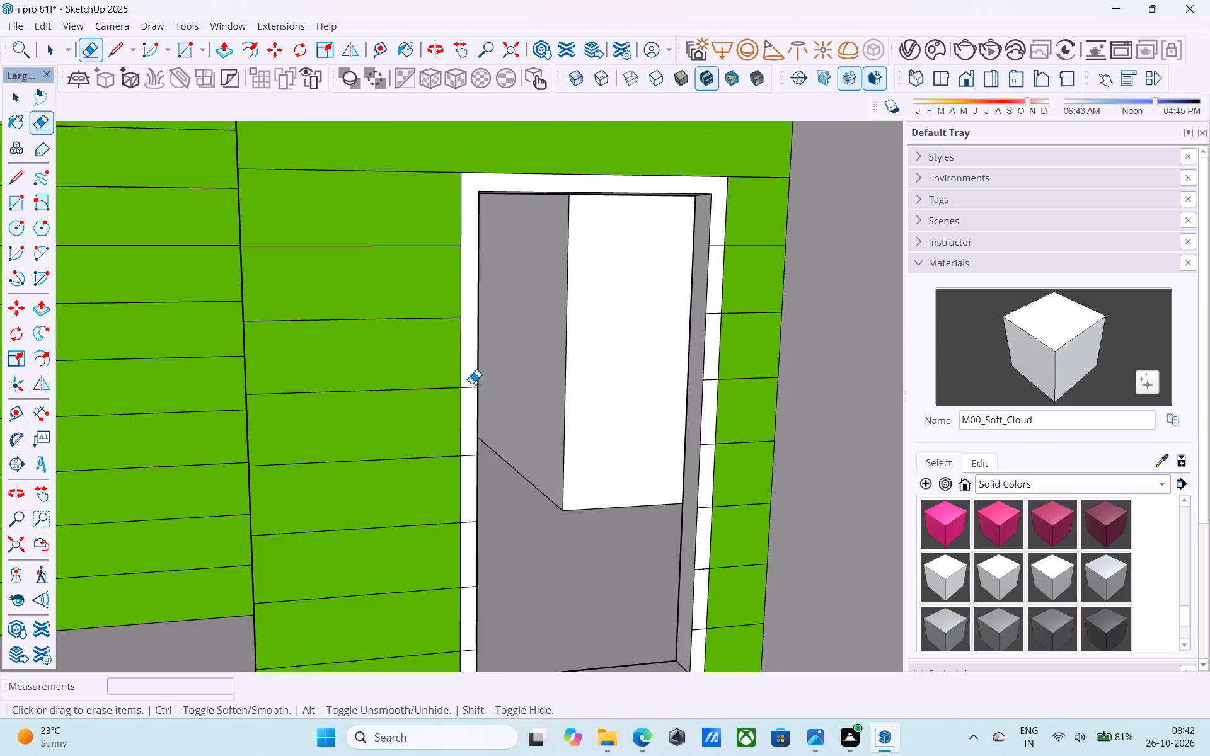
drag(472, 387, 472, 400)
Erase the remaining board lines crossing the lower part of the door frame's left side, keeping the frame's own edges.
scroll(456, 314, down, 7)
scroll(478, 391, up, 8)
scroll(417, 374, down, 5)
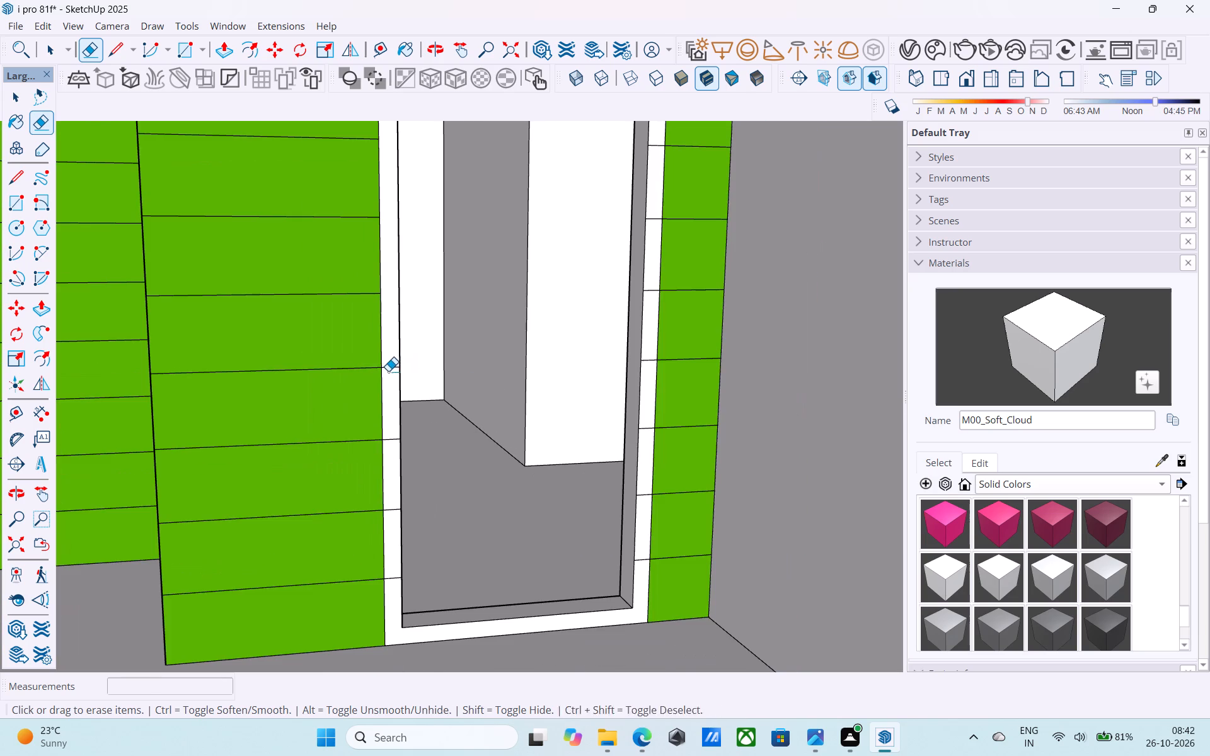
click(387, 369)
click(388, 442)
click(393, 515)
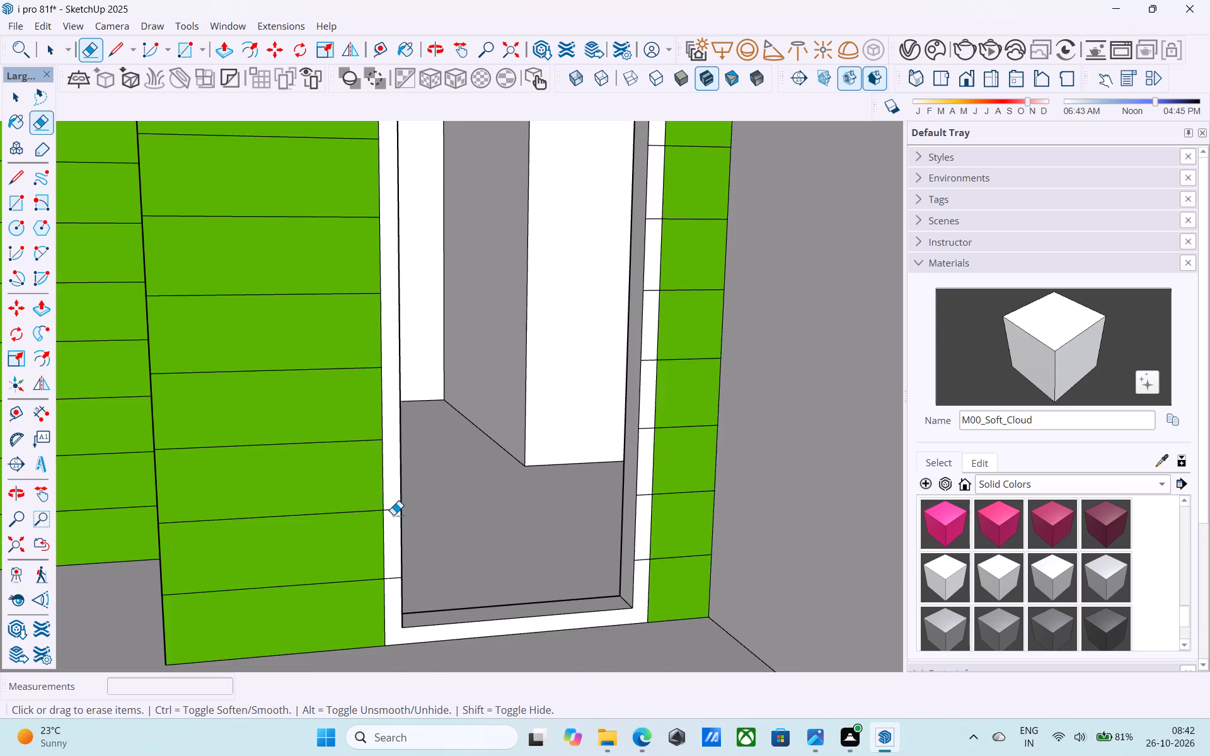
click(391, 514)
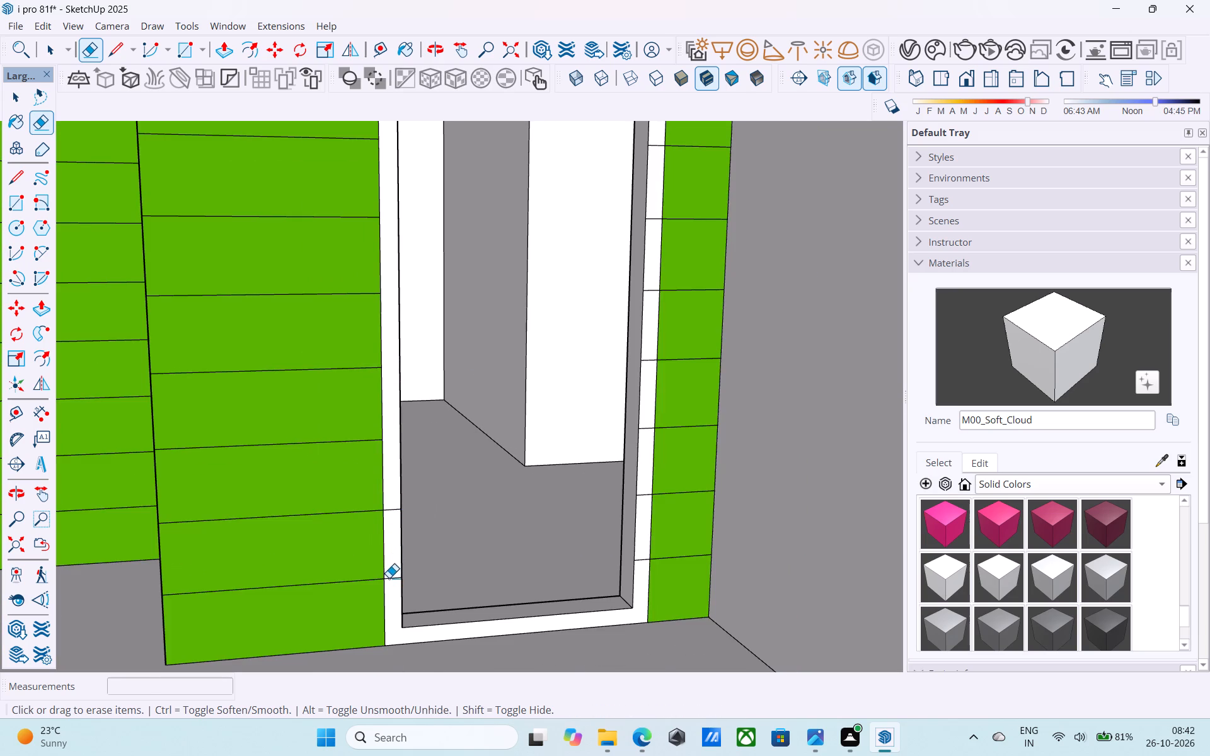
click(389, 578)
click(401, 505)
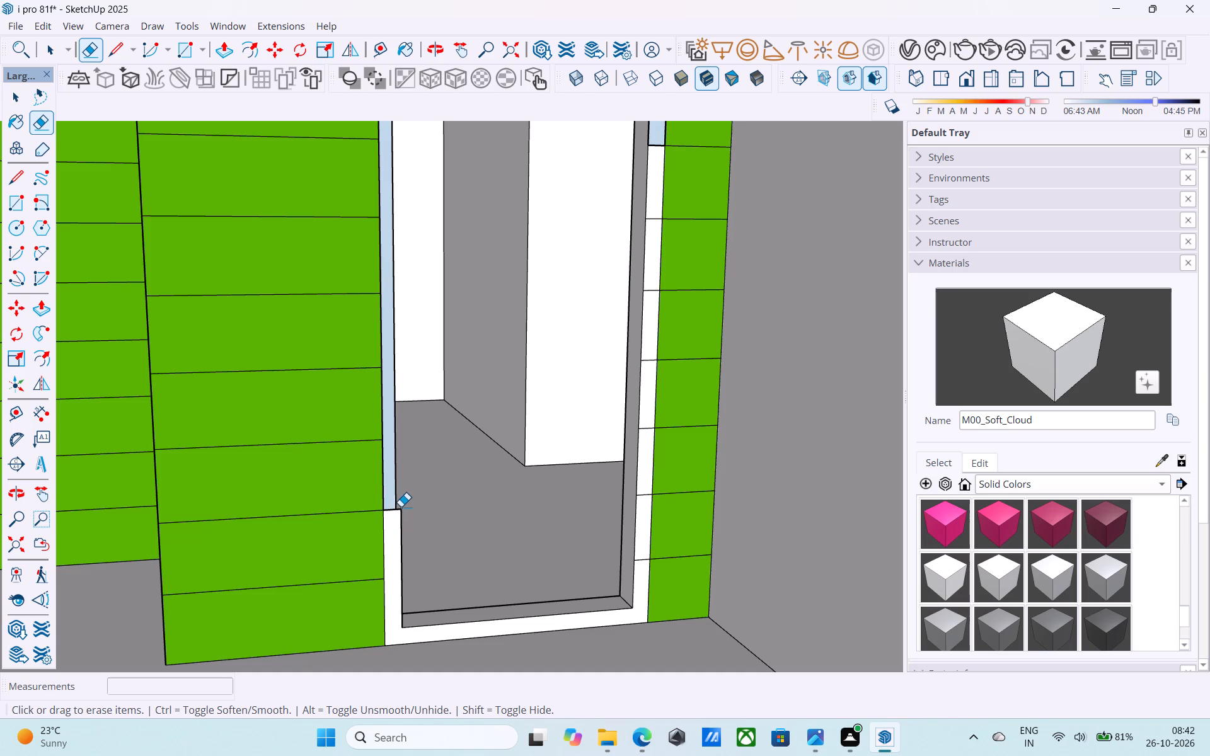
key(ctrl+z)
scroll(400, 506, up, 3)
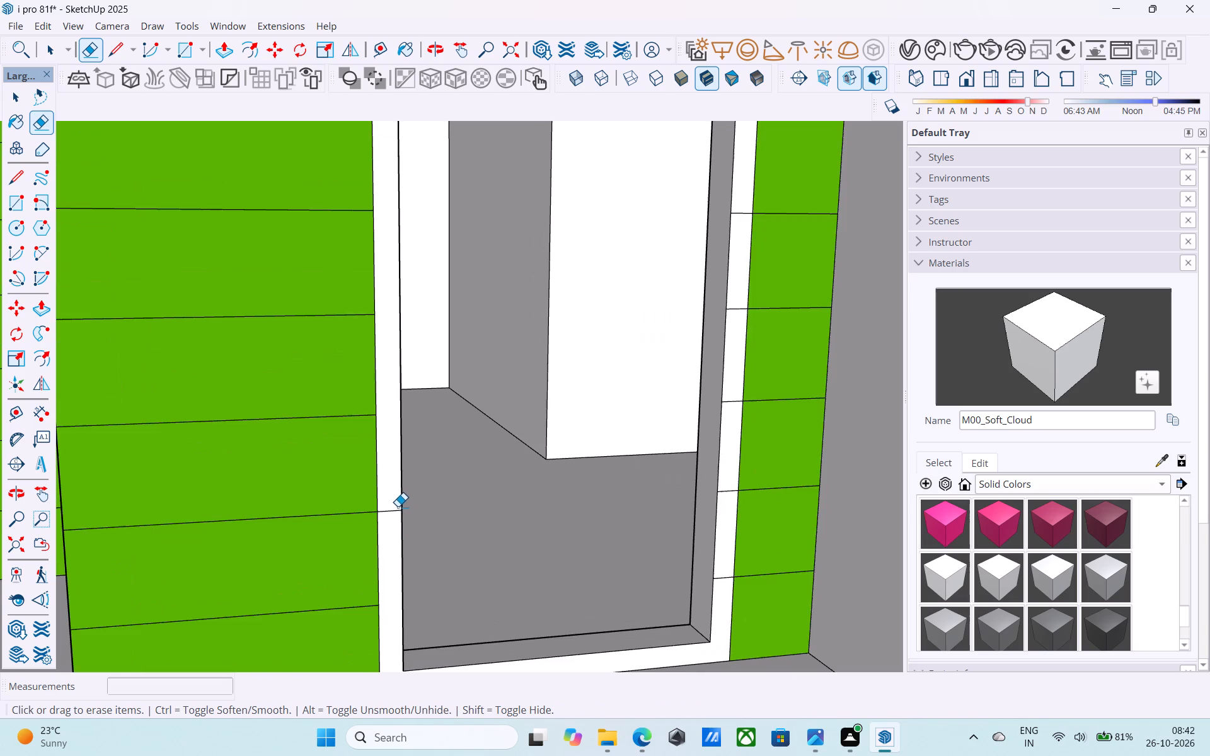
click(393, 513)
scroll(350, 532, down, 5)
middle_drag(339, 534, 297, 537)
scroll(318, 534, up, 1)
scroll(296, 537, down, 5)
middle_drag(387, 523, 373, 527)
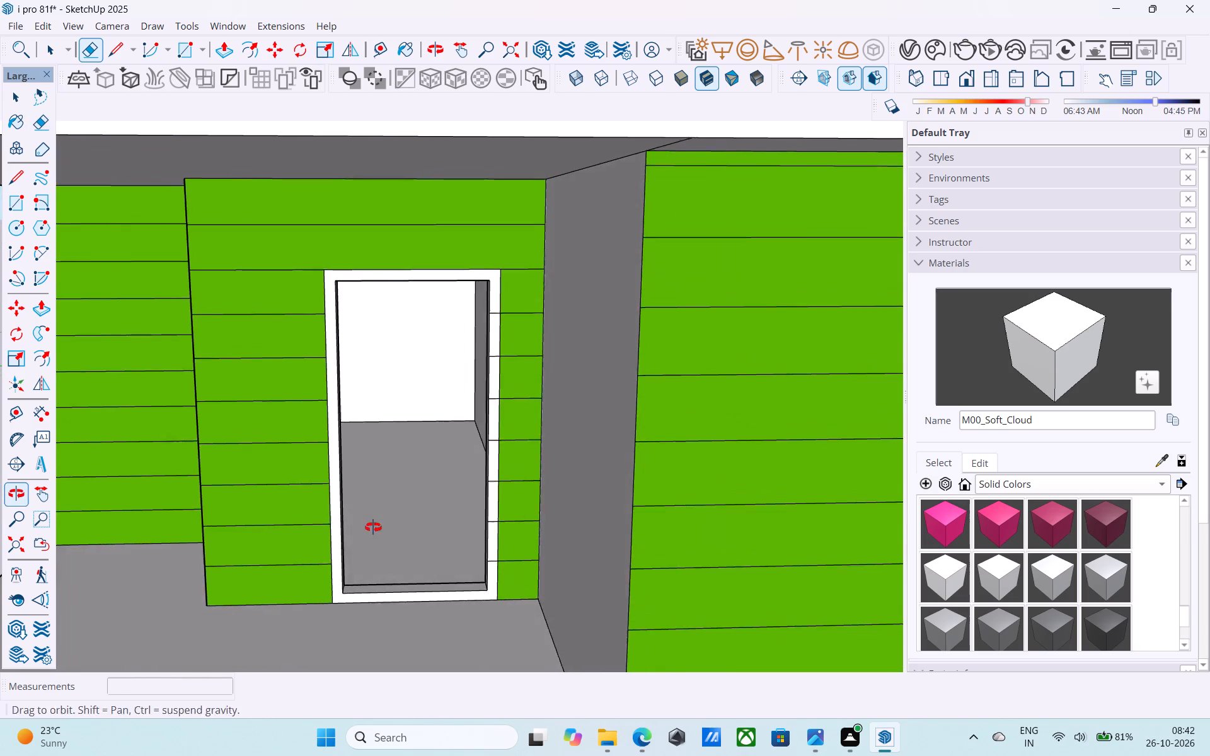
Erase the board lines crossing the right side of the ground-floor door frame, keeping the frame's own edges.
middle_drag(373, 527, 373, 528)
scroll(480, 532, up, 6)
middle_drag(496, 530, 558, 488)
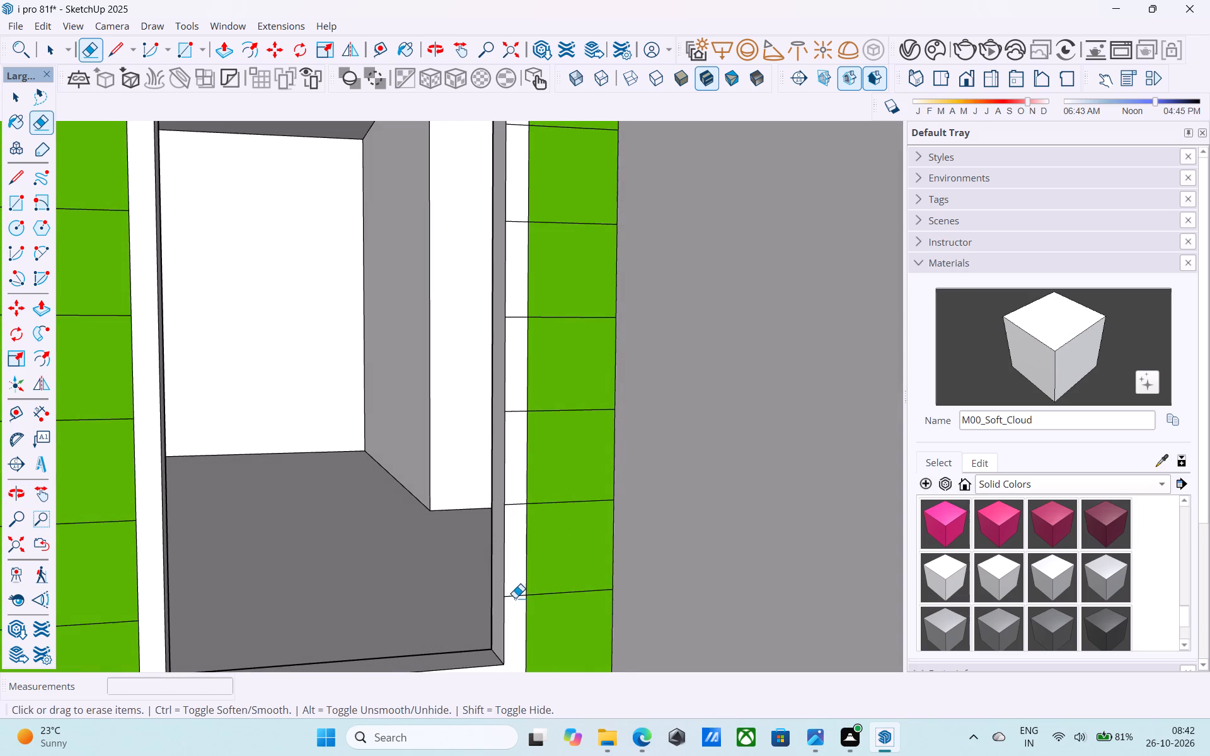
click(516, 594)
drag(520, 500, 516, 529)
drag(521, 408, 518, 425)
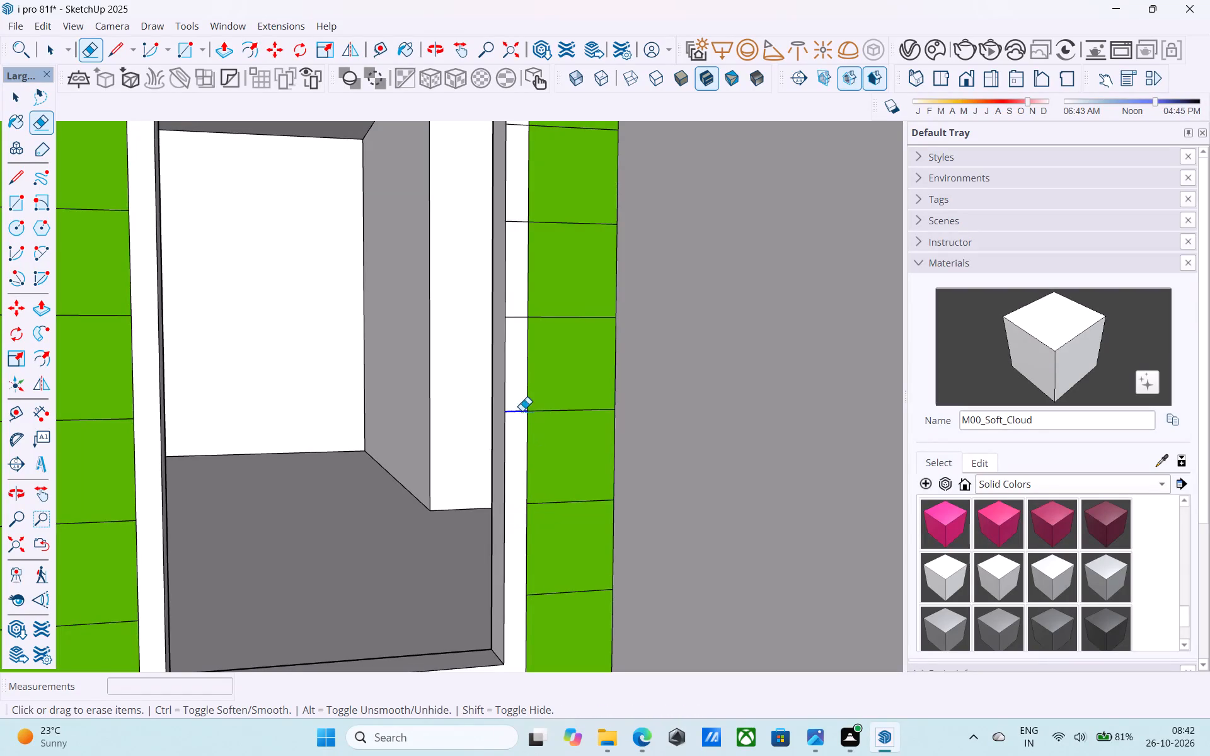
drag(520, 317, 520, 328)
scroll(498, 430, down, 6)
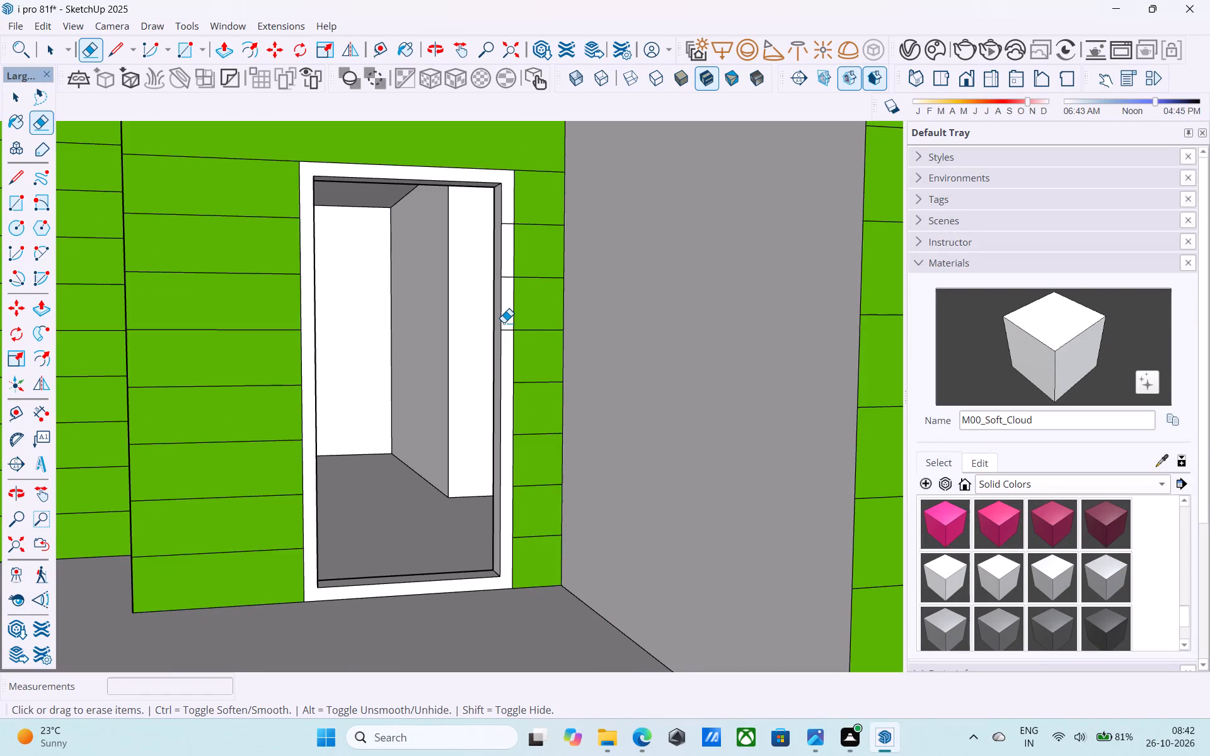
click(509, 331)
scroll(509, 269, up, 5)
drag(507, 280, 507, 299)
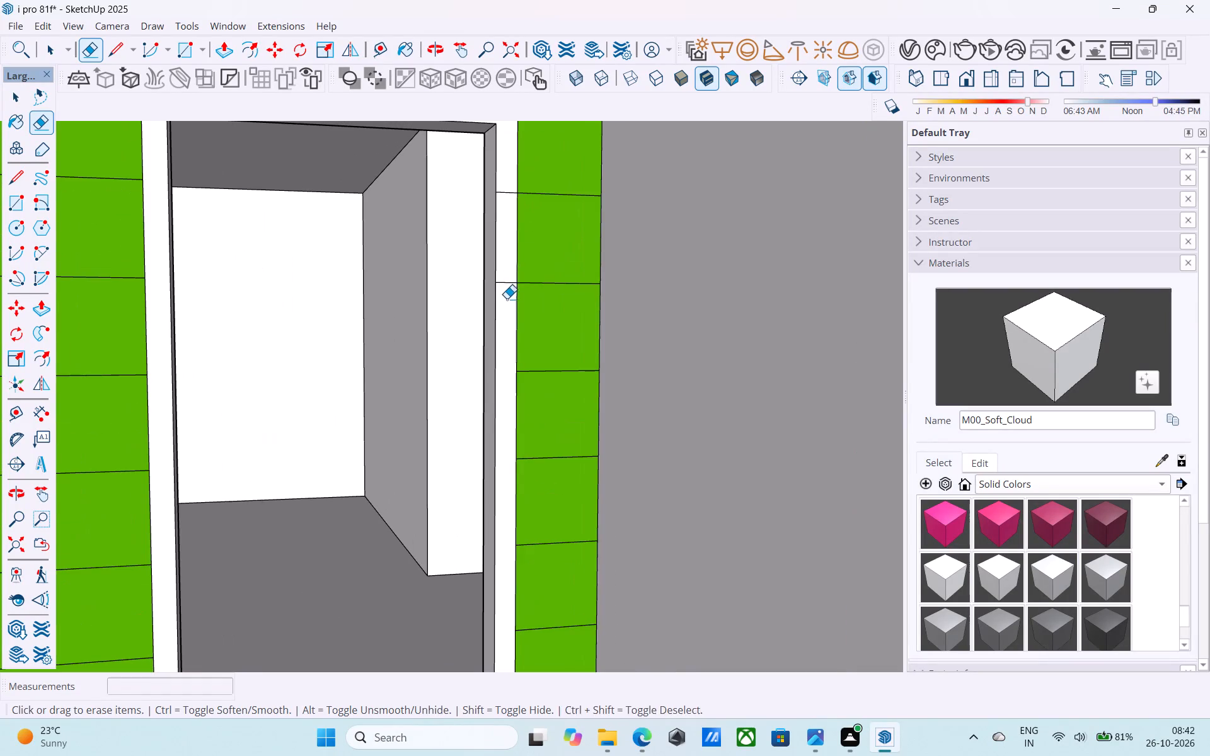
drag(507, 299, 507, 297)
drag(513, 189, 509, 206)
scroll(507, 266, down, 11)
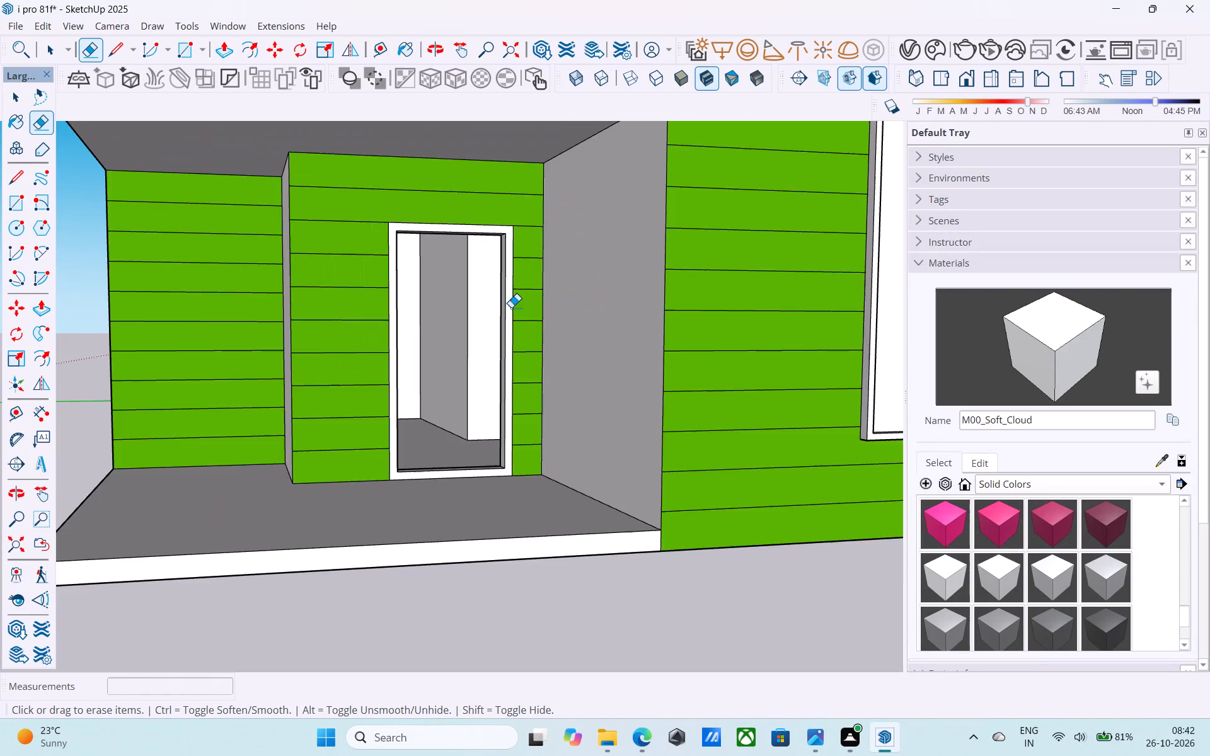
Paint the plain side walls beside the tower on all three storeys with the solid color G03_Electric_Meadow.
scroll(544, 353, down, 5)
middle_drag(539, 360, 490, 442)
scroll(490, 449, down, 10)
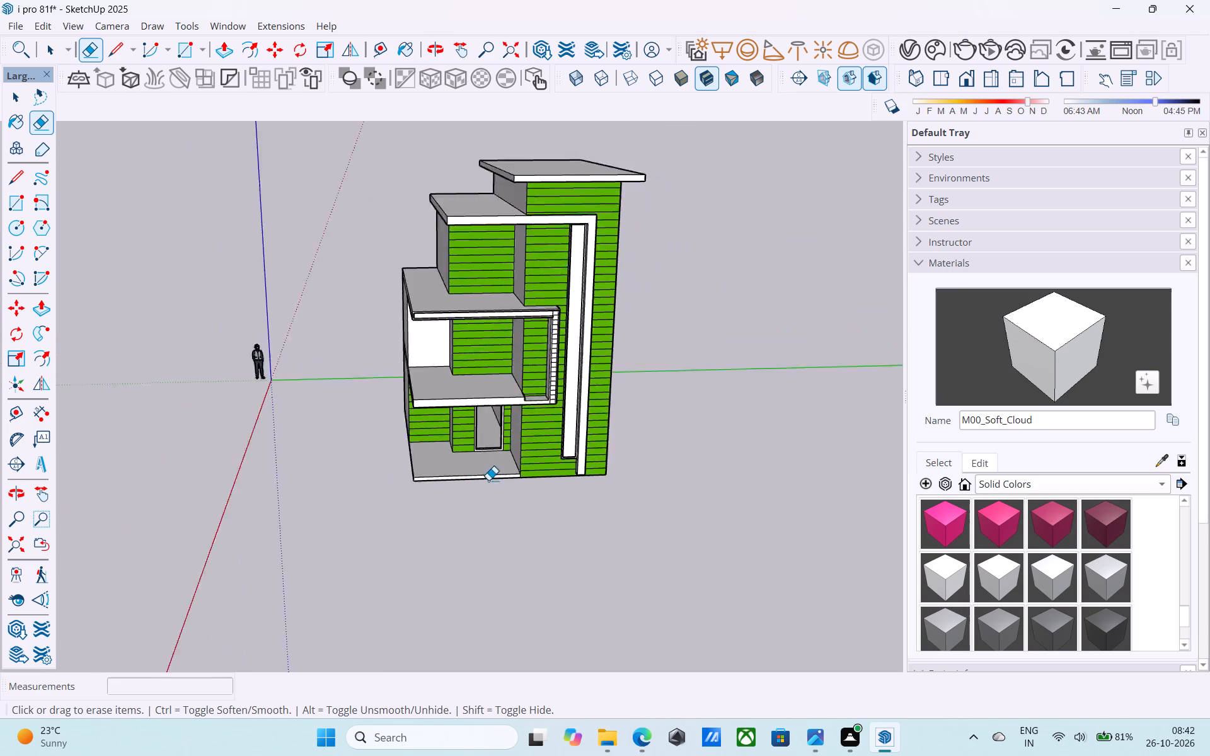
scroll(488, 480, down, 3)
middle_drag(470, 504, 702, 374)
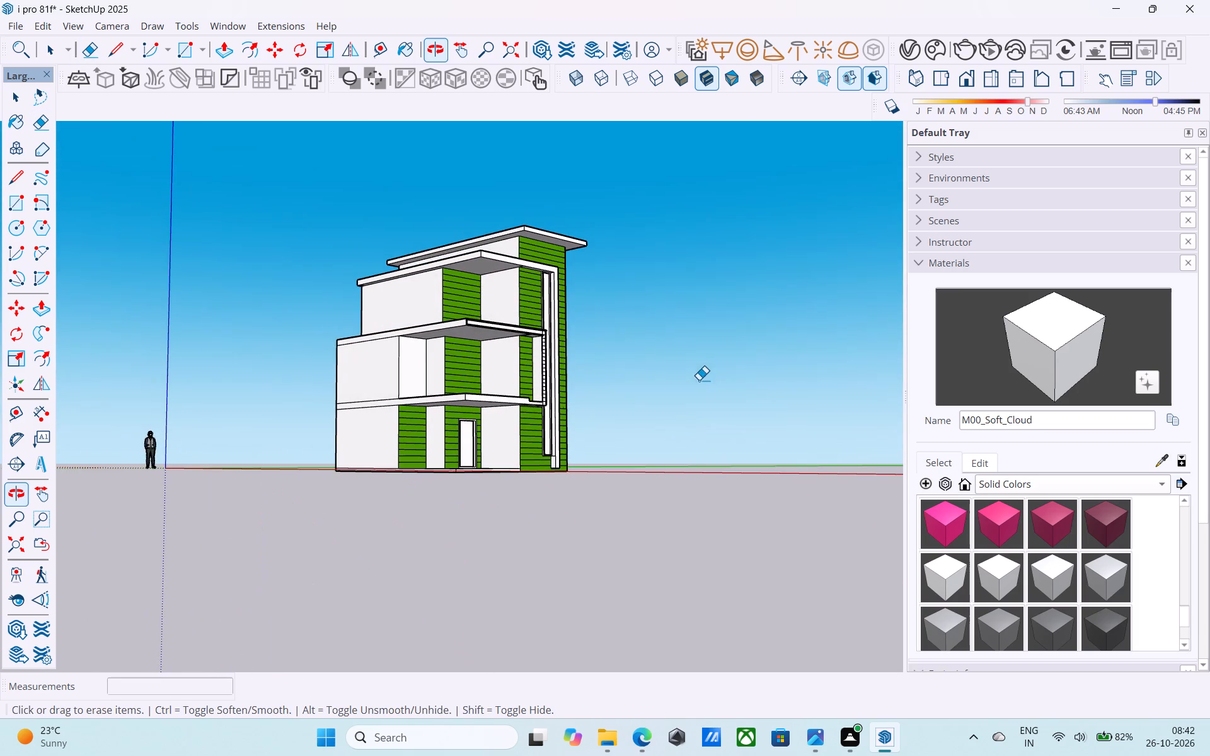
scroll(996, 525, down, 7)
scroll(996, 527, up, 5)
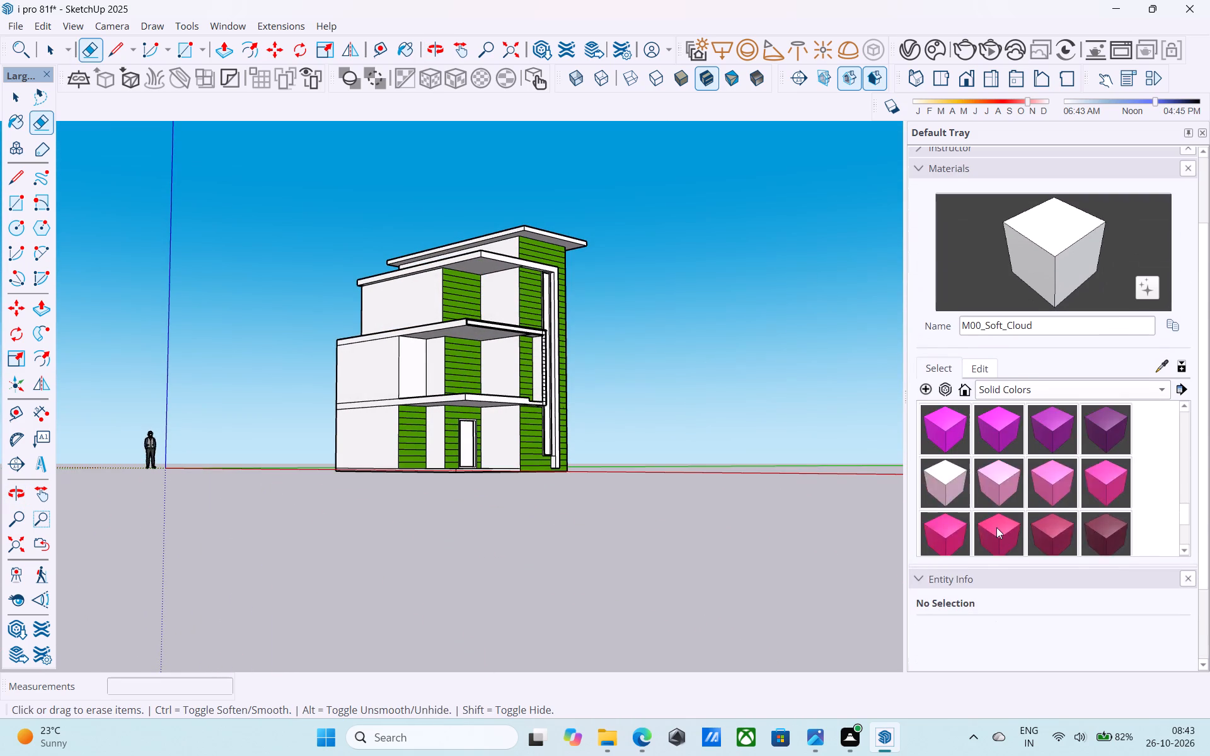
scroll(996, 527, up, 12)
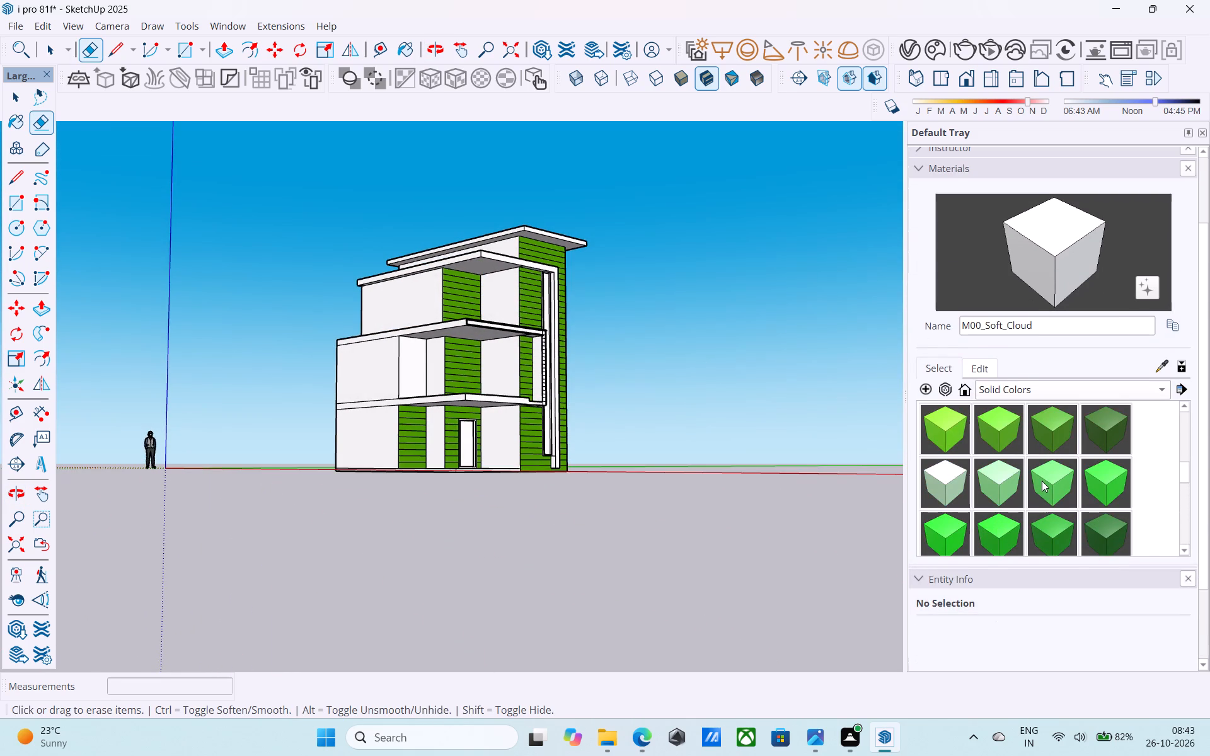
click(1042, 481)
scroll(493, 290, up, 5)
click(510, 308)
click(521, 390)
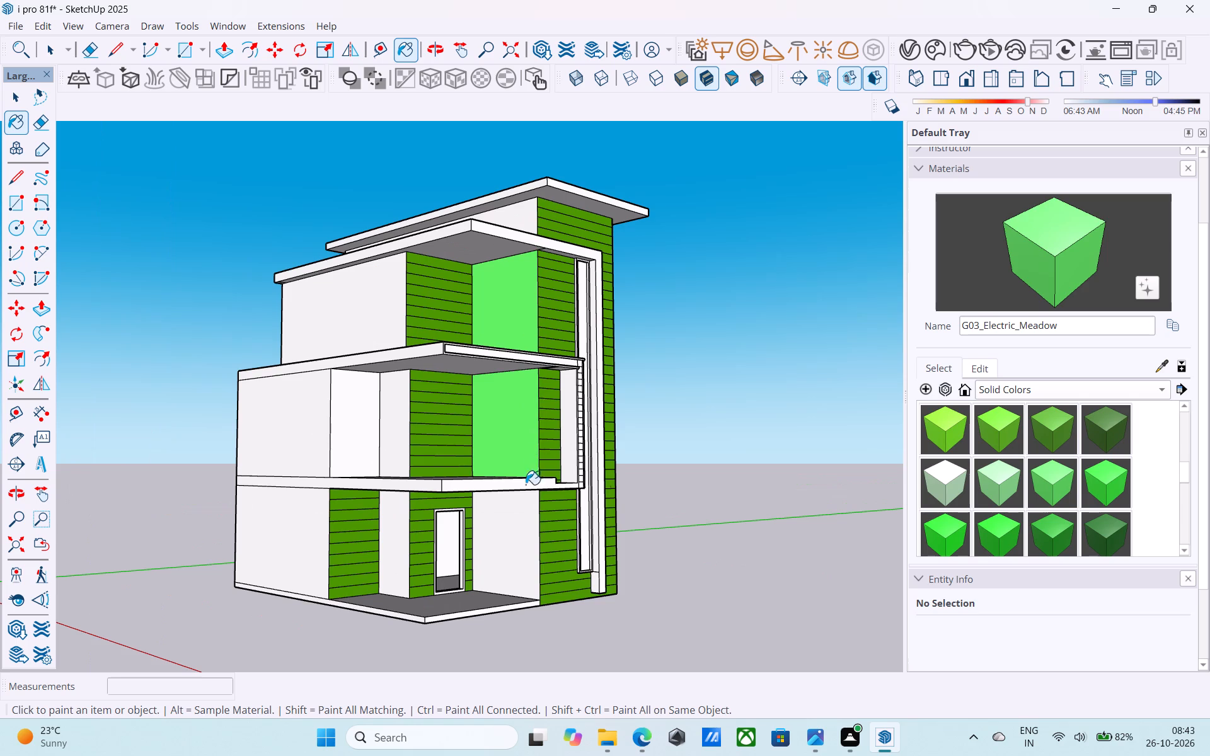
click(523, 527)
Repaint the three plain side walls beside the tower with the solid color F07_Moss_Shine.
click(1066, 421)
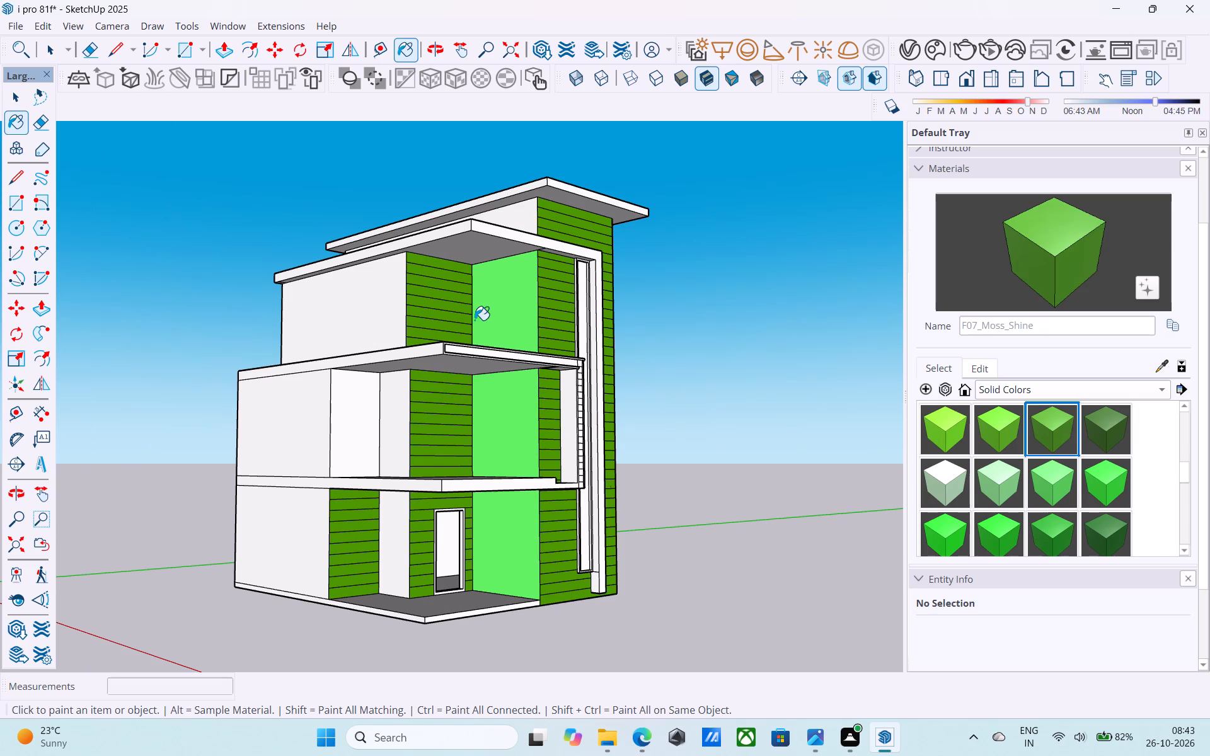
click(484, 290)
click(509, 399)
click(516, 510)
Paint the plain side walls of the rooftop level and the storey below it with F07_Moss_Shine.
scroll(500, 542, down, 6)
middle_drag(497, 546, 456, 600)
scroll(493, 396, up, 5)
click(500, 340)
scroll(400, 421, up, 5)
click(398, 419)
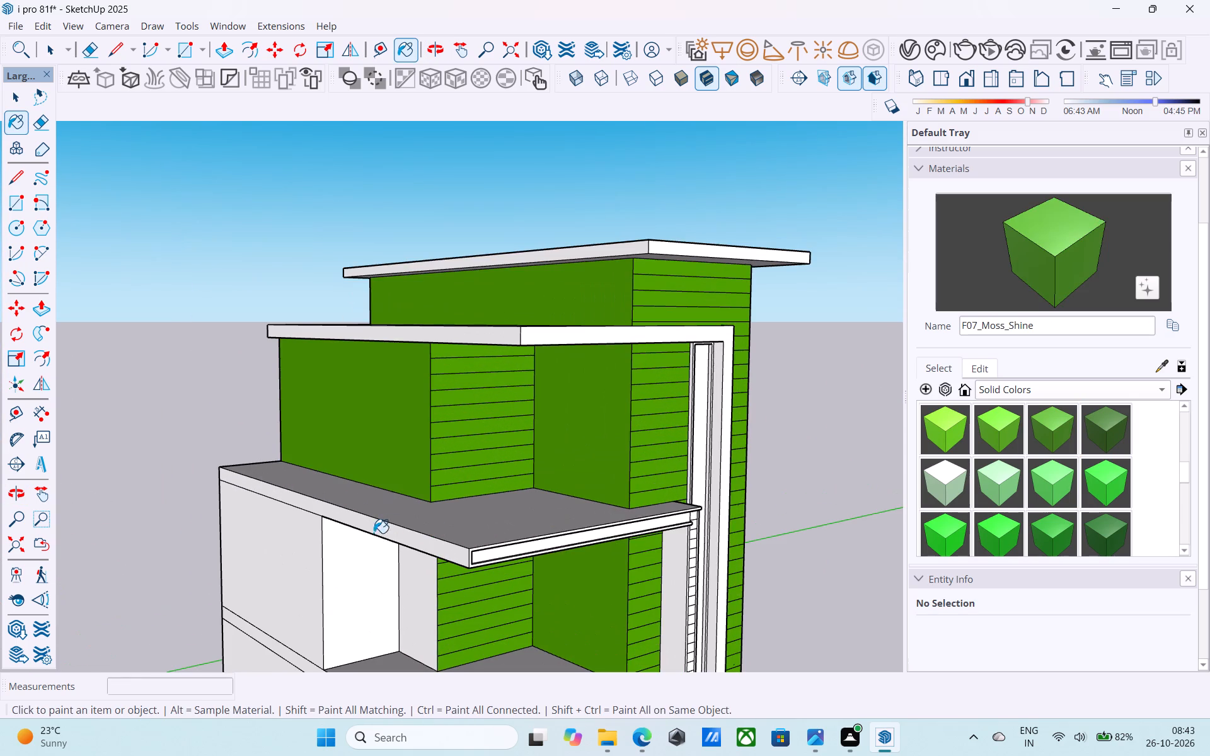
Paint the remaining plain outer and recessed side walls of the two lower storeys with F07_Moss_Shine.
drag(364, 550, 359, 563)
click(322, 572)
scroll(328, 434, down, 7)
middle_click(313, 499)
scroll(312, 498, up, 6)
click(312, 497)
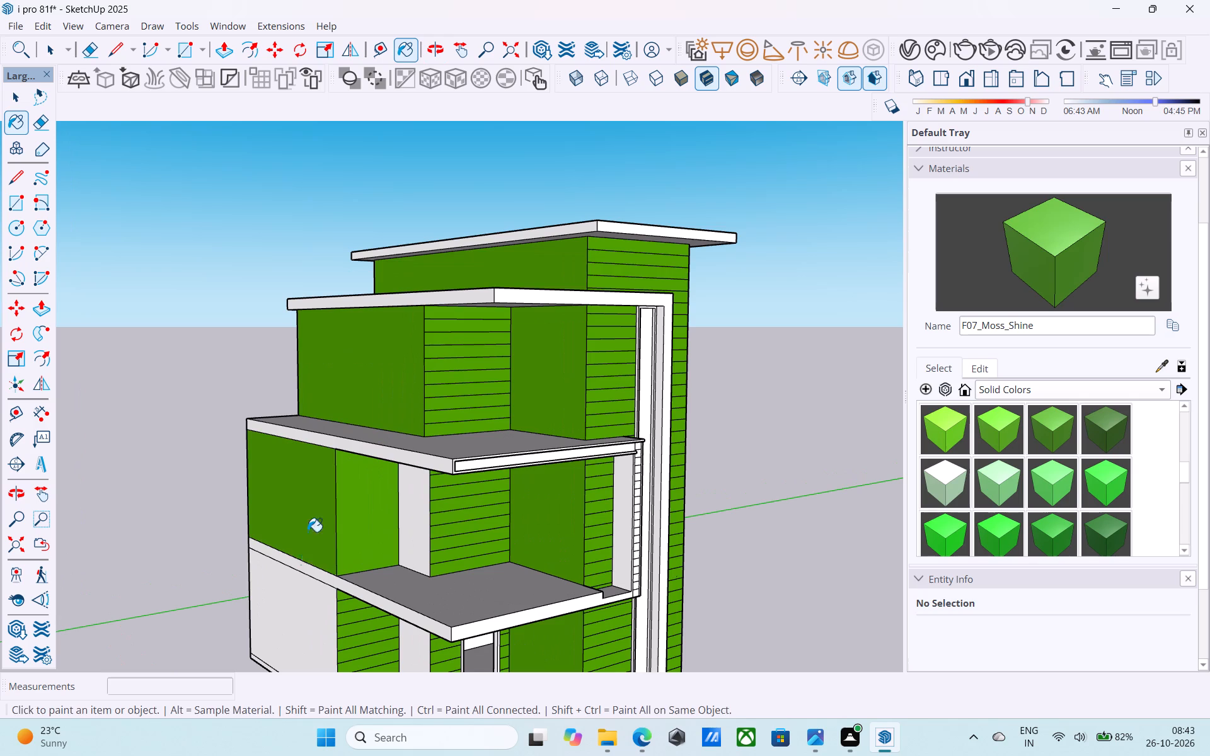
click(290, 605)
click(414, 517)
middle_drag(394, 462, 371, 378)
scroll(367, 354, down, 6)
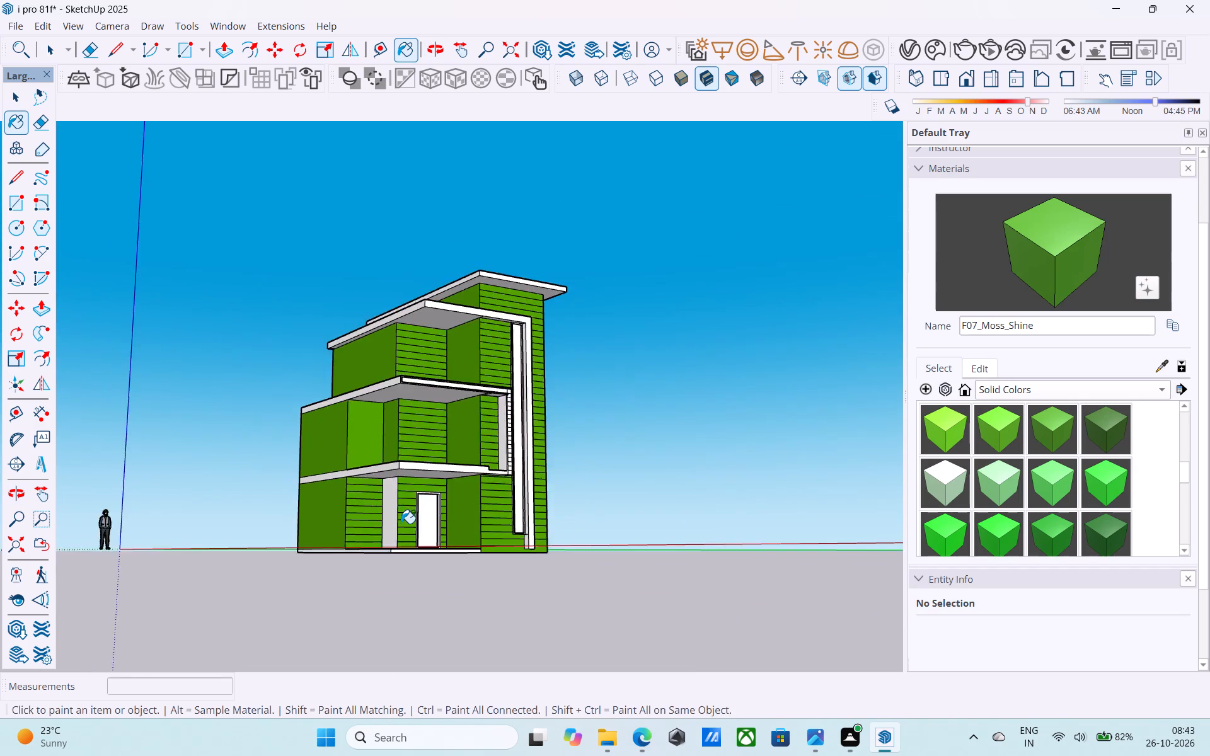
scroll(401, 524, up, 5)
click(395, 511)
click(391, 505)
Edit the F07_Moss_Shine material's color to a pale, greyish green with slightly higher brightness.
middle_drag(572, 447, 677, 357)
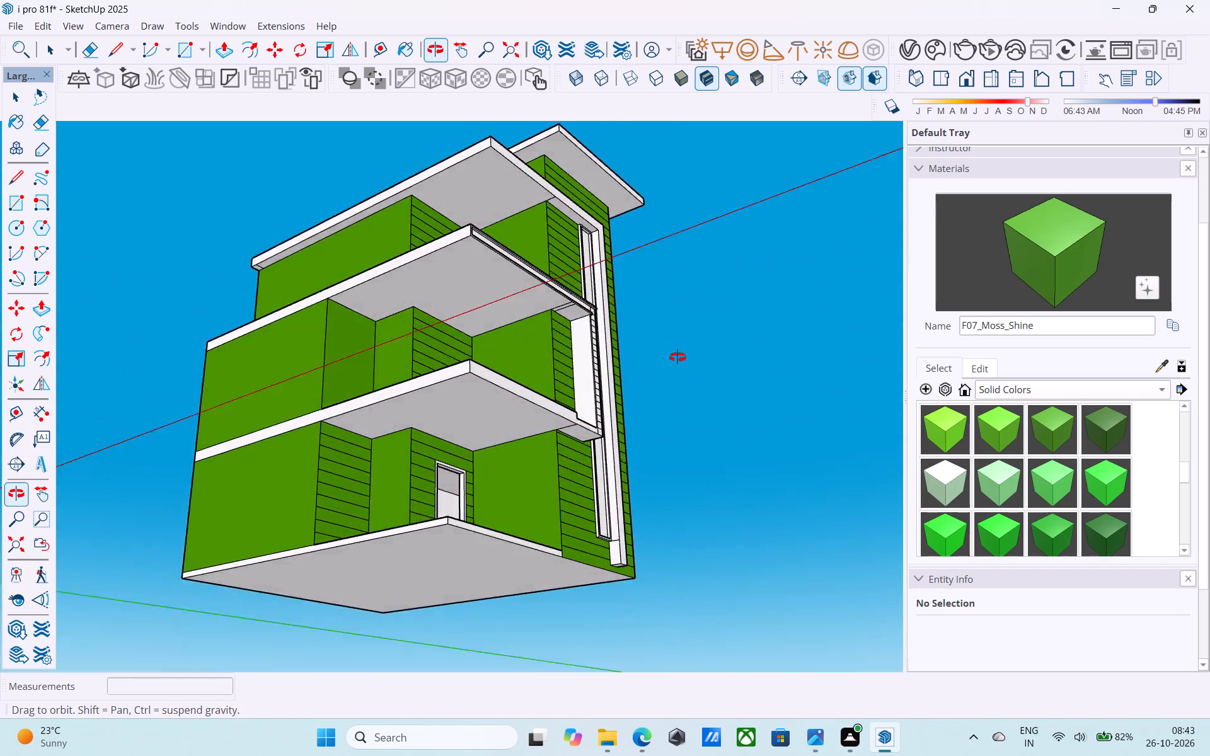
middle_drag(677, 357, 453, 539)
scroll(659, 297, up, 1)
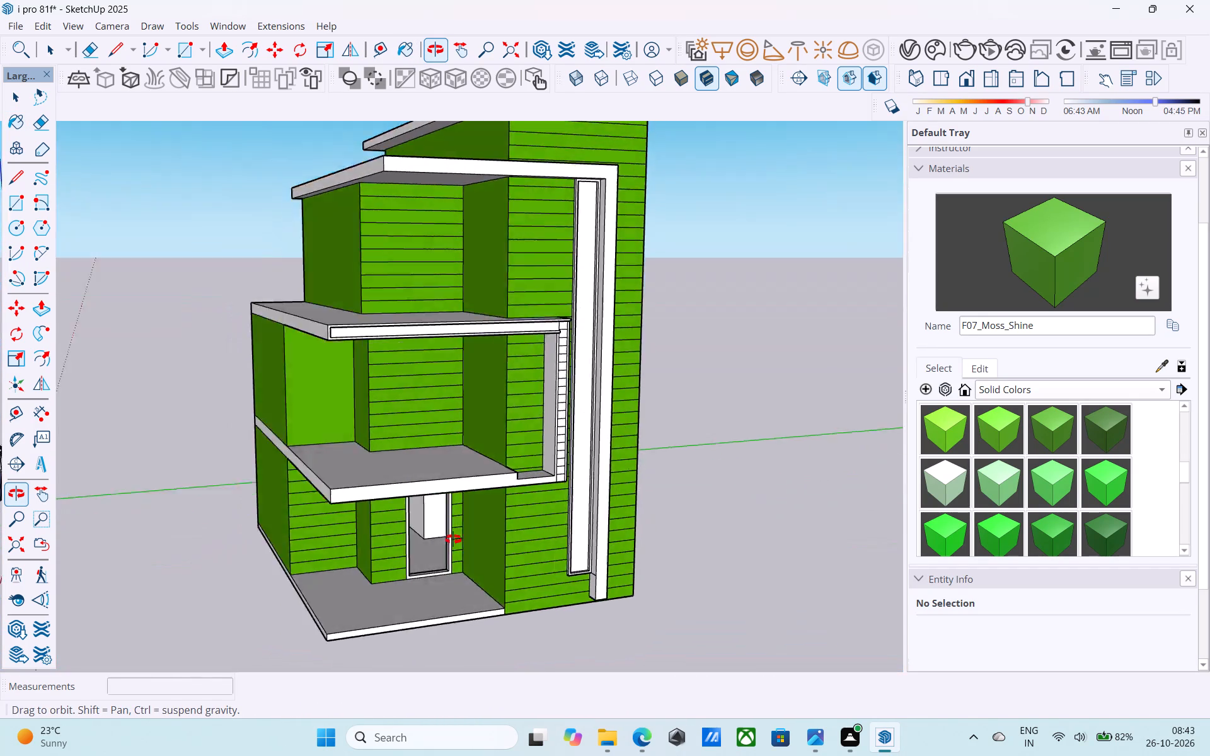
middle_drag(453, 539, 451, 538)
click(976, 363)
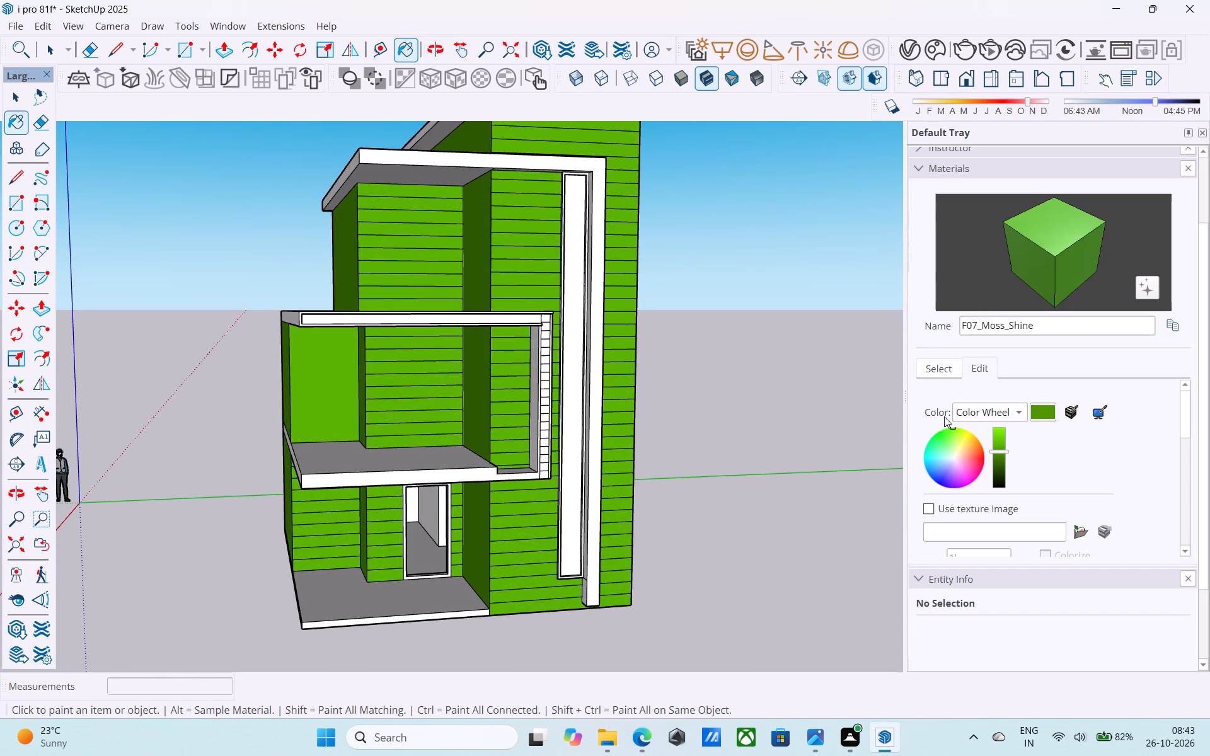
drag(954, 428, 954, 435)
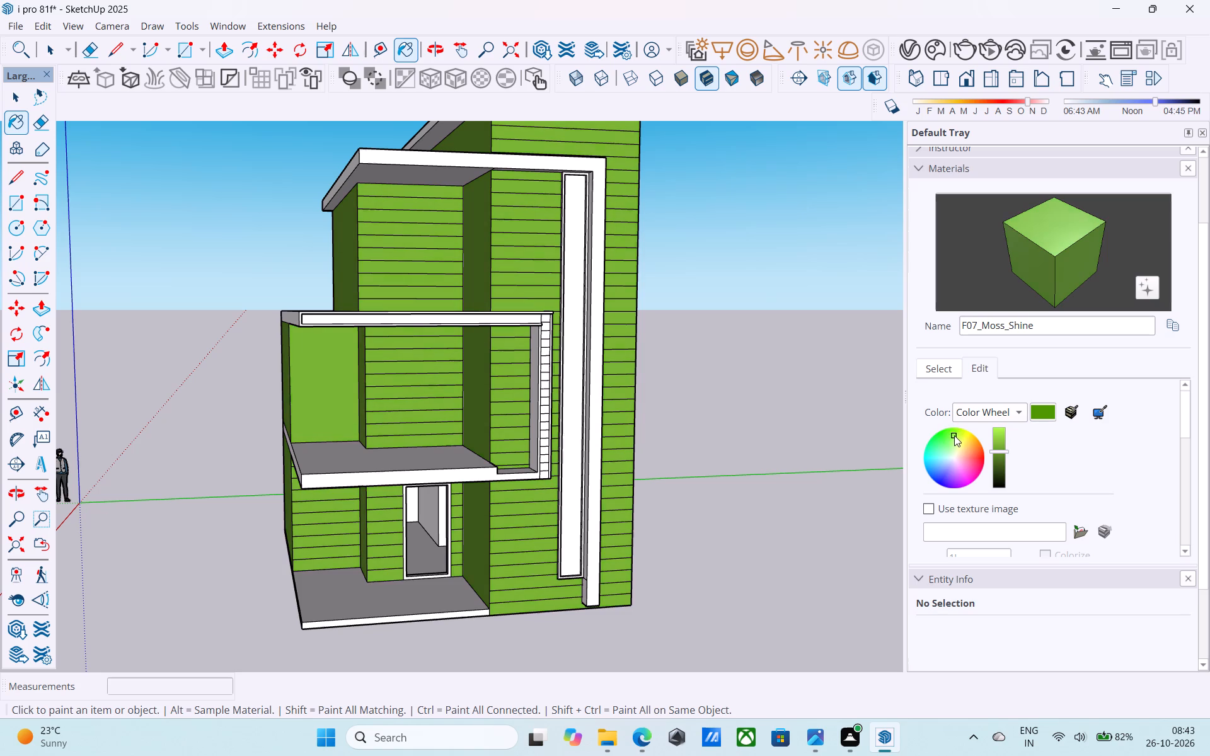
drag(954, 435, 954, 435)
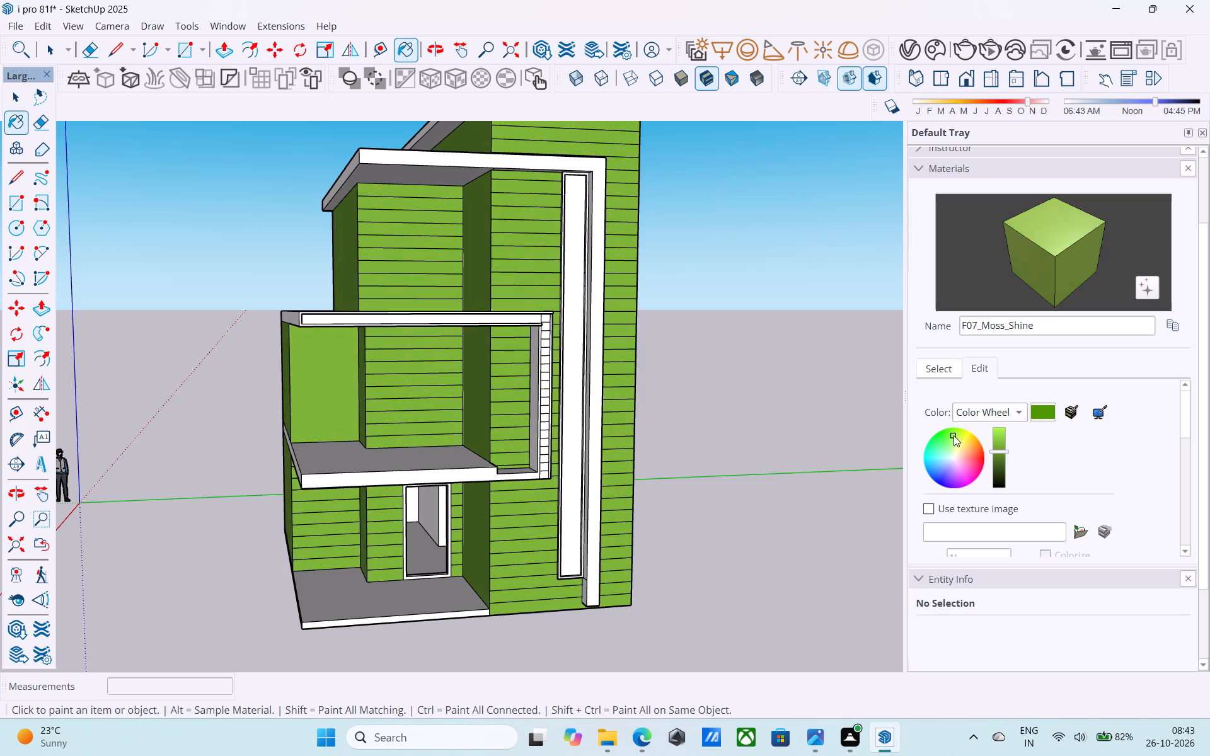
drag(954, 435, 952, 440)
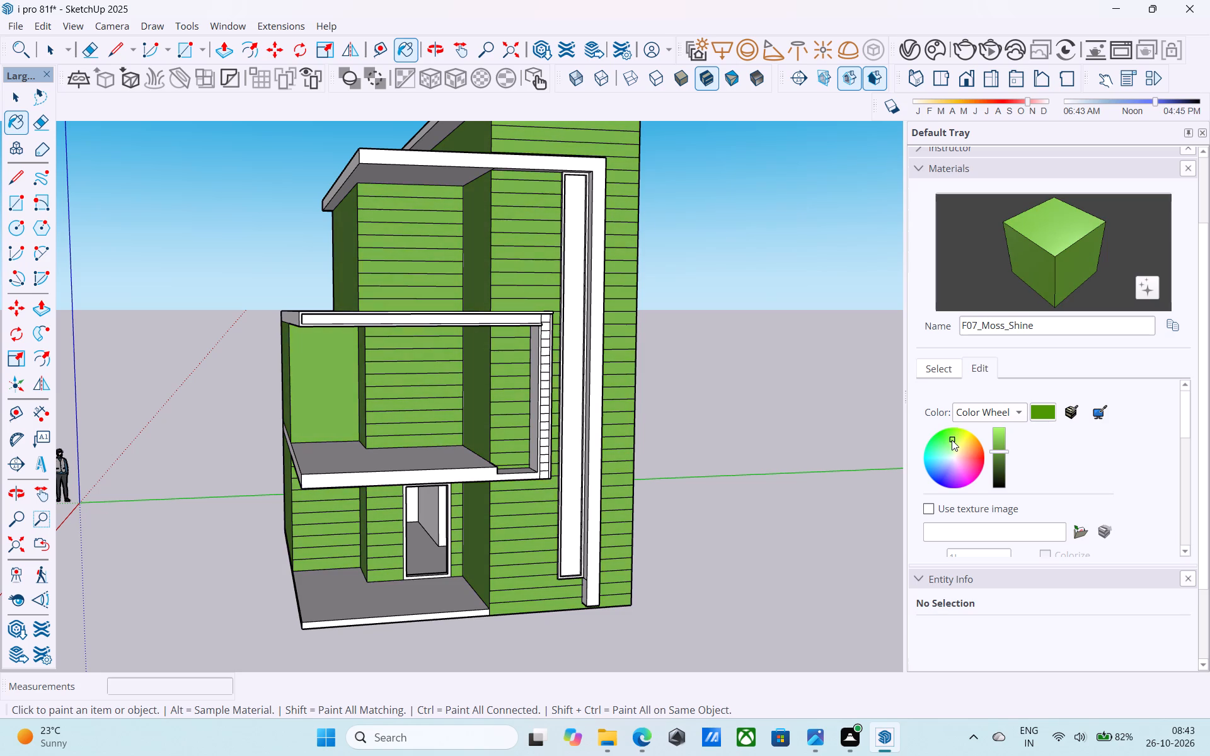
drag(952, 440, 949, 447)
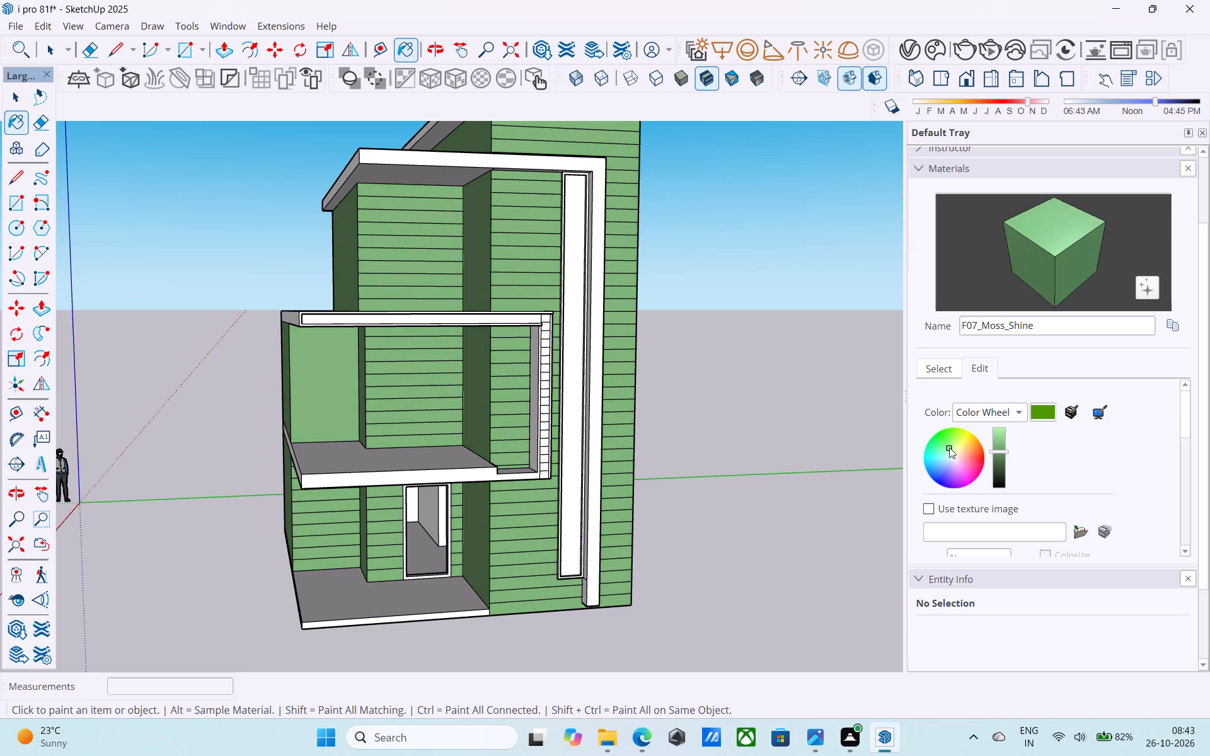
drag(949, 447, 951, 439)
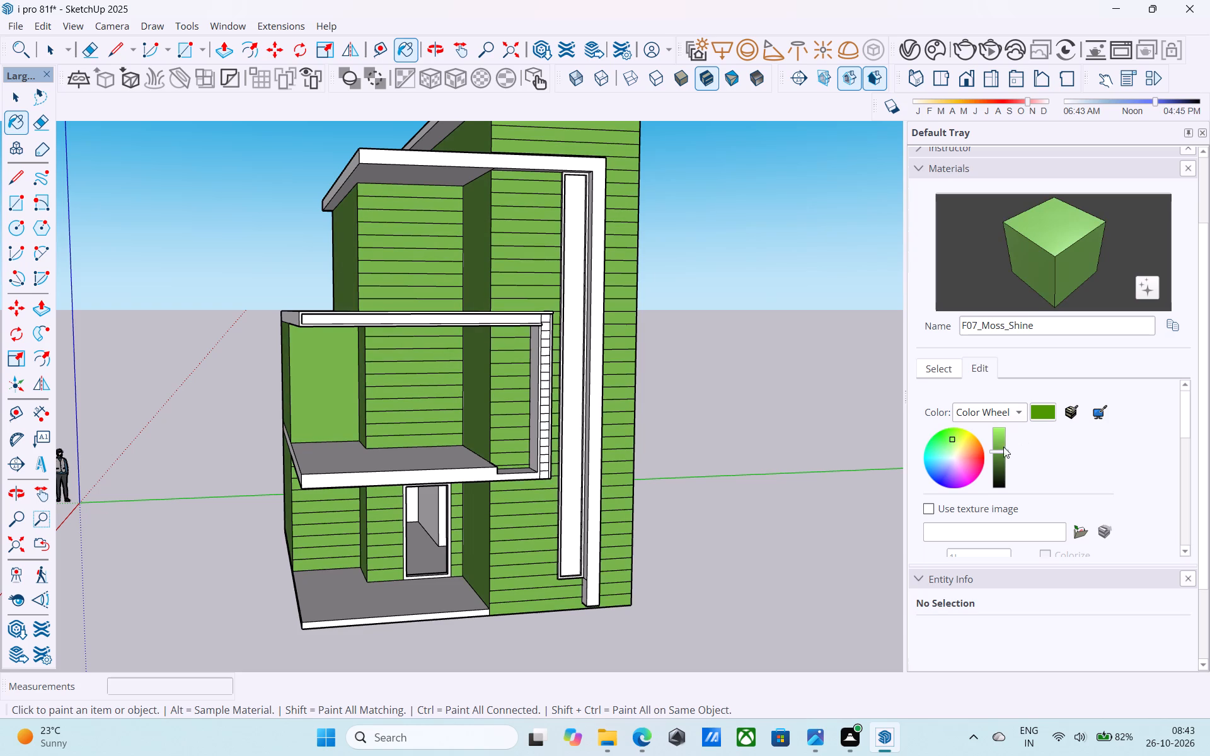
click(999, 452)
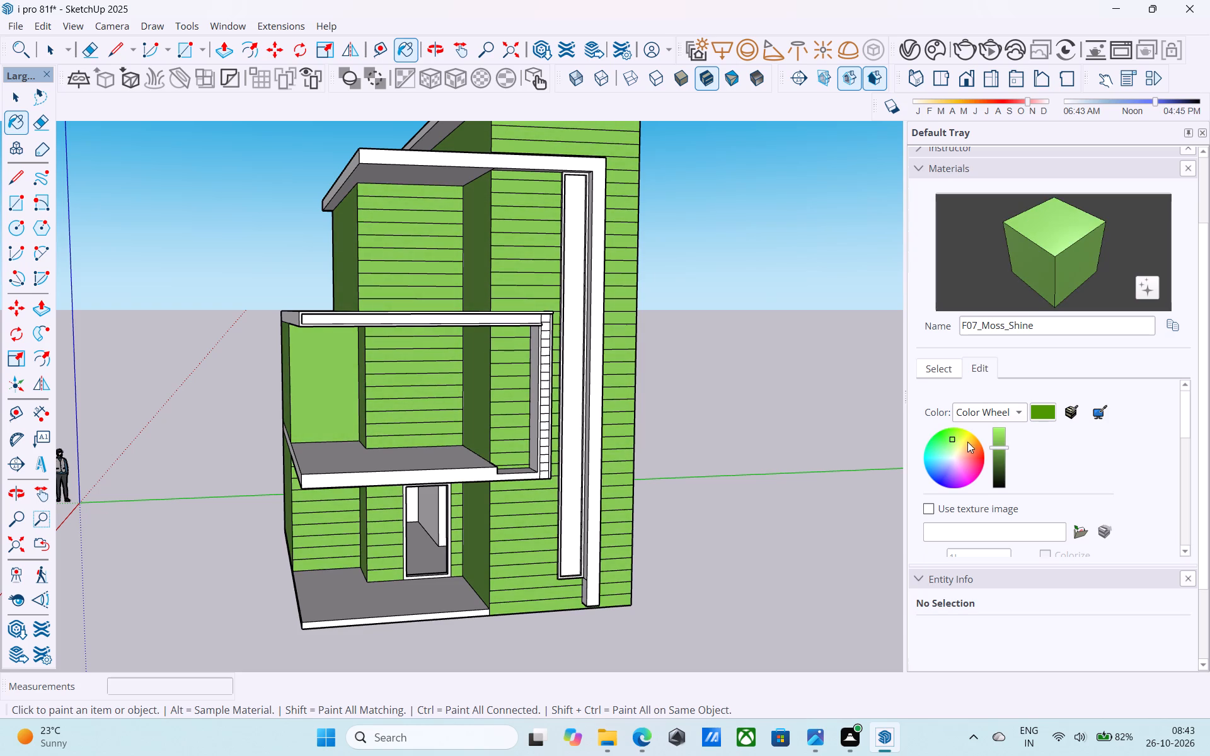
drag(951, 437, 949, 453)
Fine-tune the F07_Moss_Shine material's color to a soft, slightly more saturated light green.
scroll(647, 493, down, 5)
middle_drag(642, 497, 543, 414)
scroll(543, 414, up, 4)
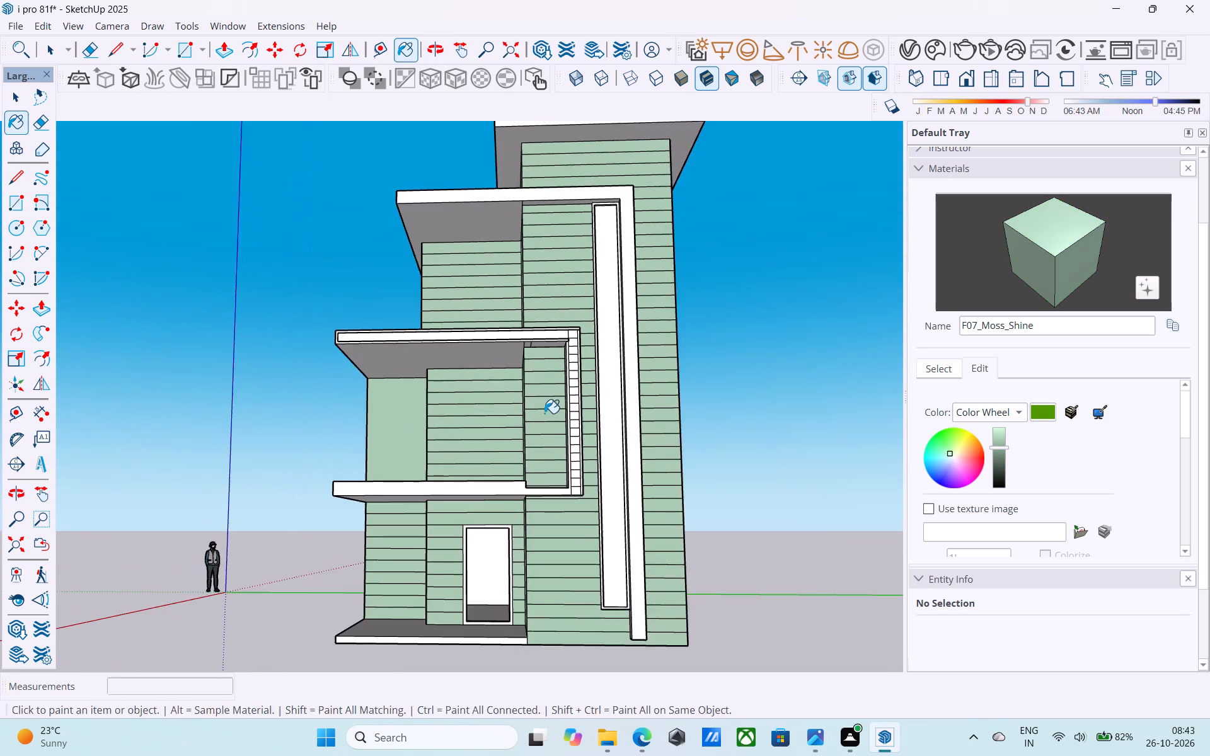
scroll(546, 416, down, 1)
middle_drag(546, 416, 553, 424)
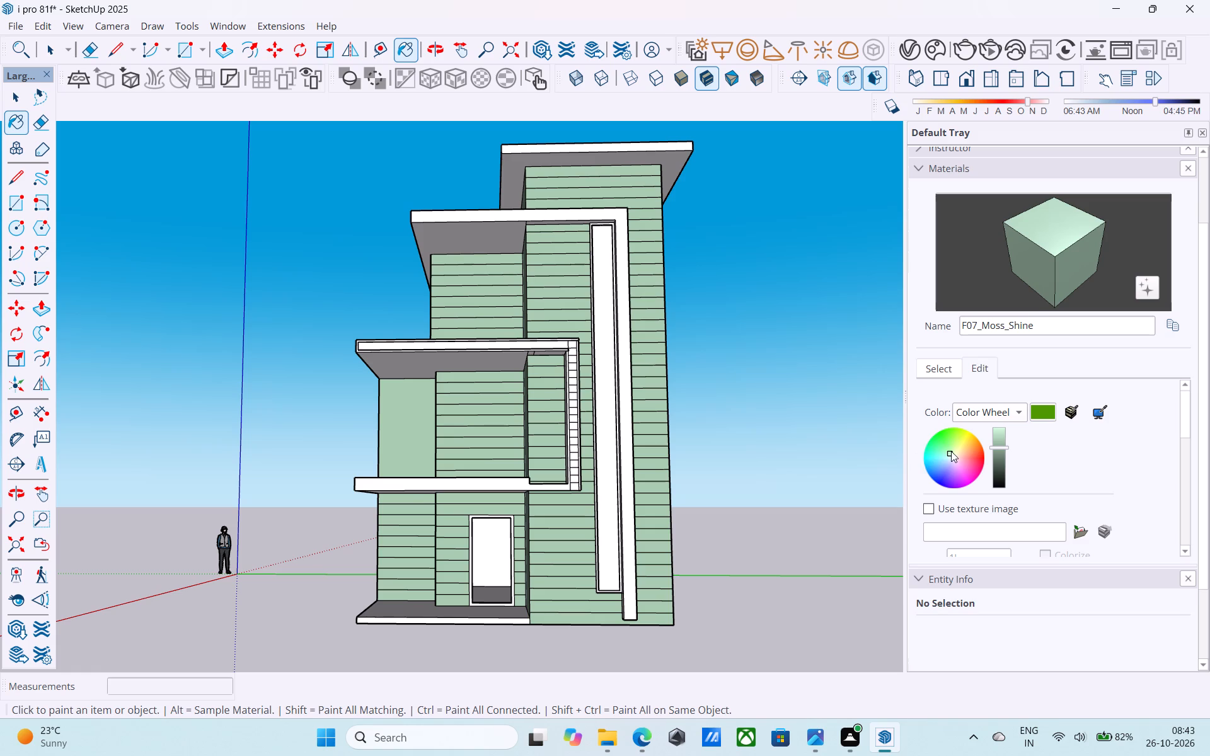
click(951, 452)
middle_drag(785, 389, 786, 486)
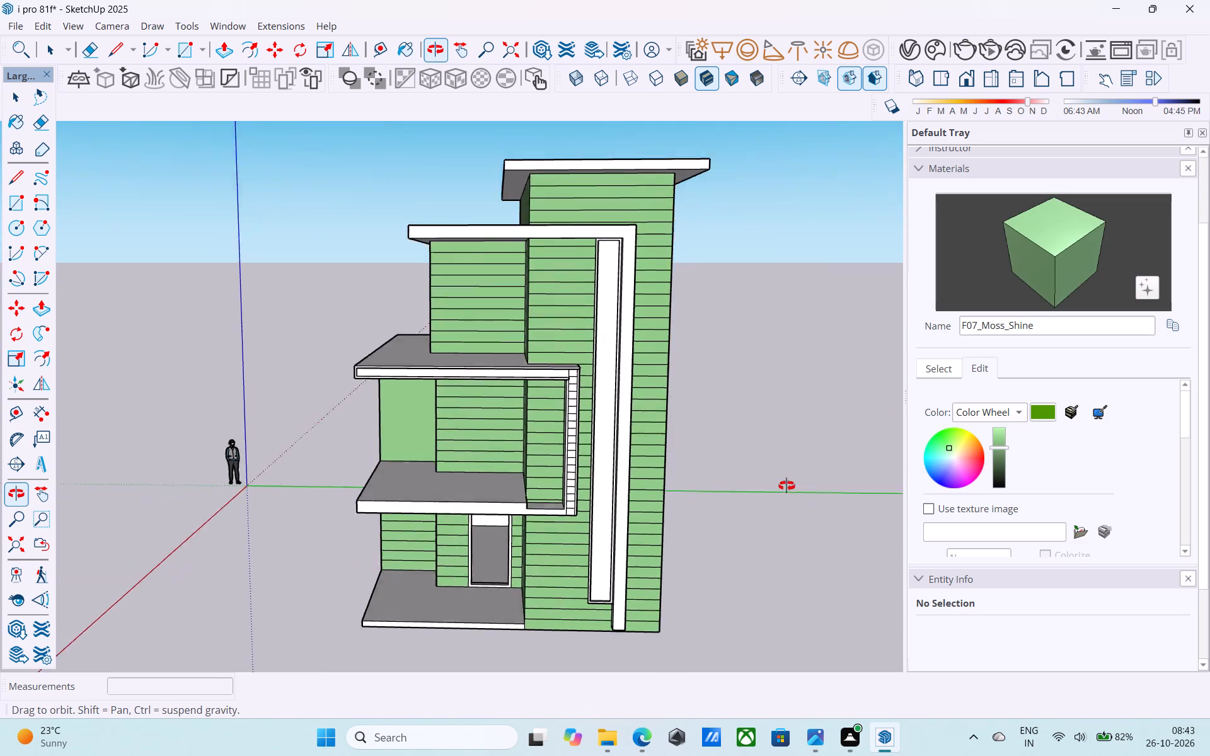
middle_drag(786, 486, 878, 478)
scroll(587, 454, up, 2)
middle_drag(587, 454, 582, 445)
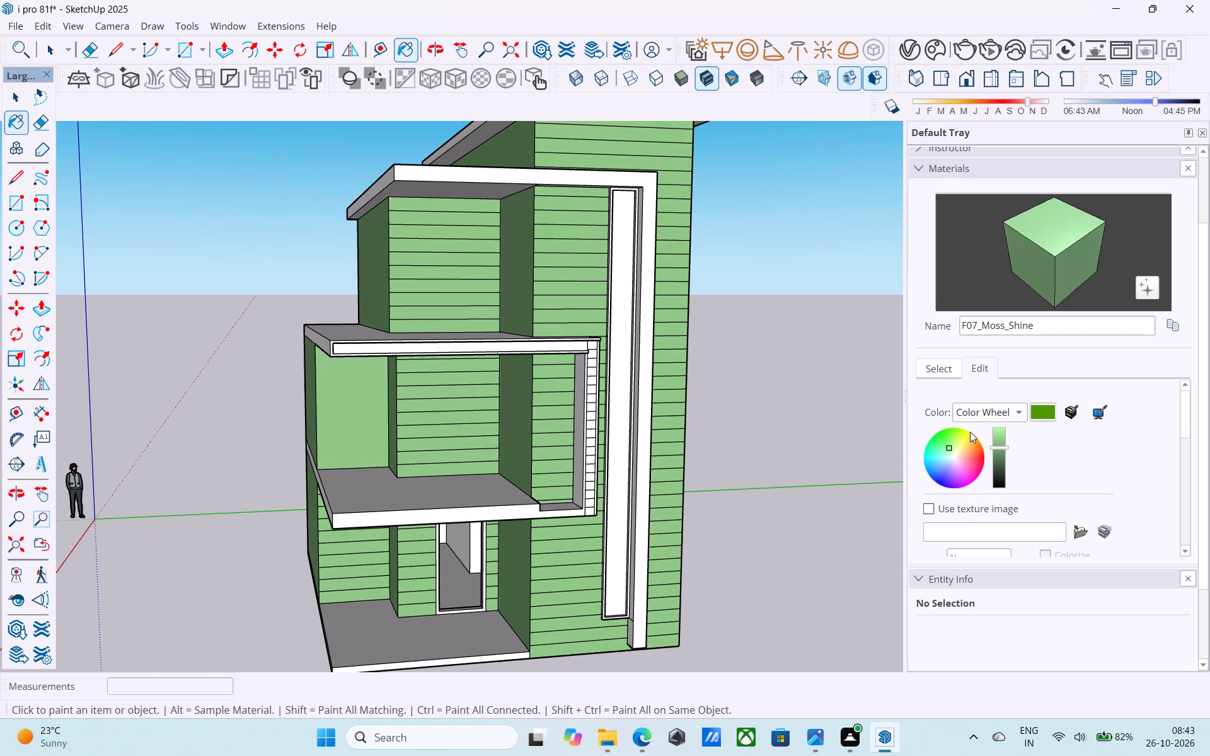
click(948, 444)
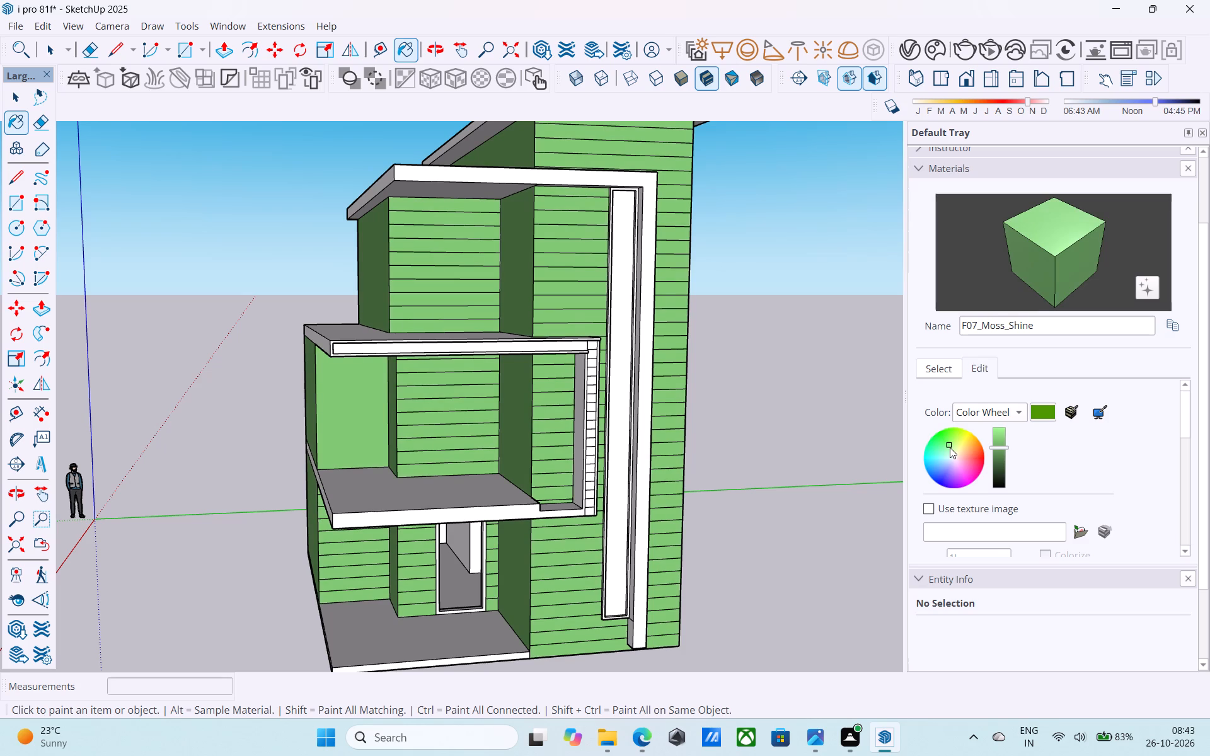
click(950, 447)
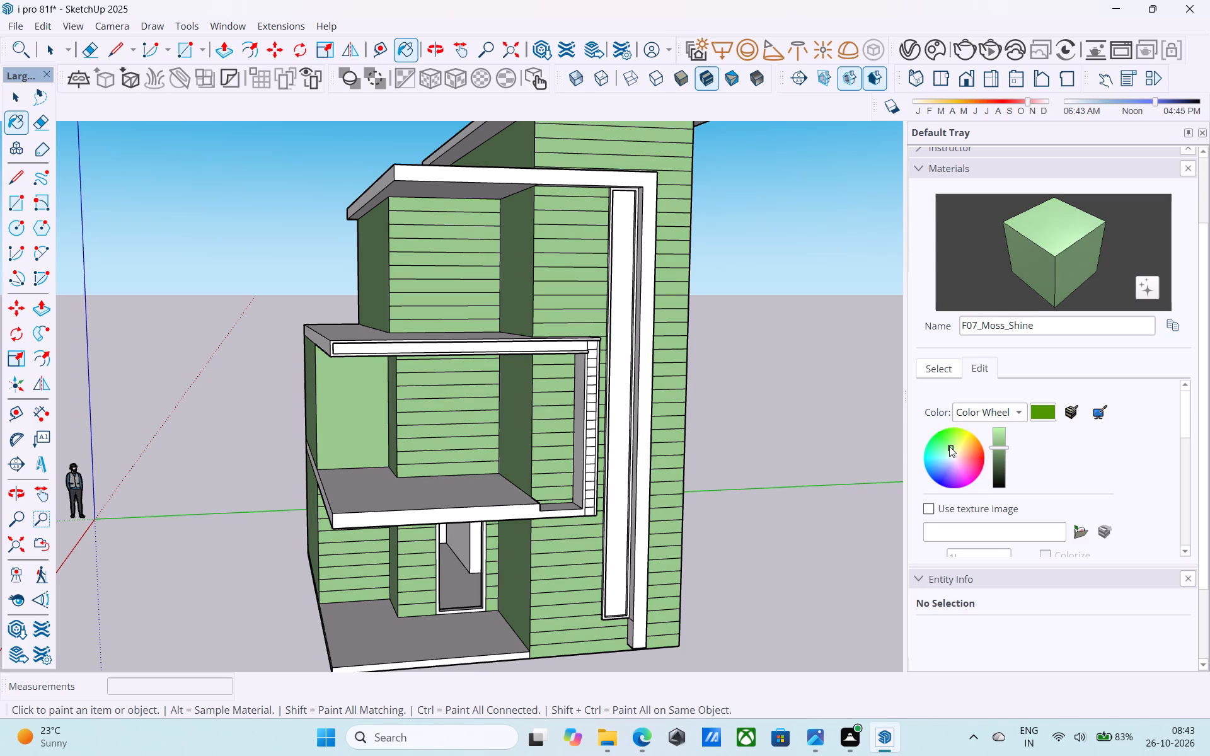
click(948, 445)
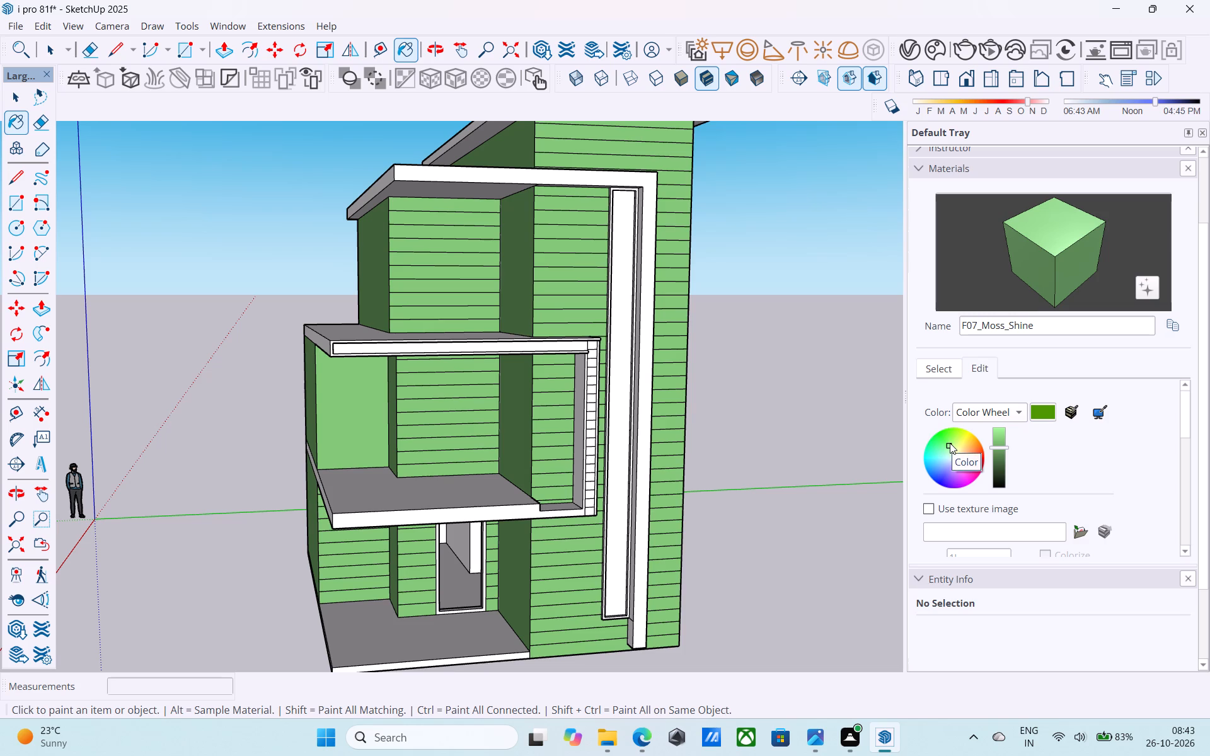
click(950, 443)
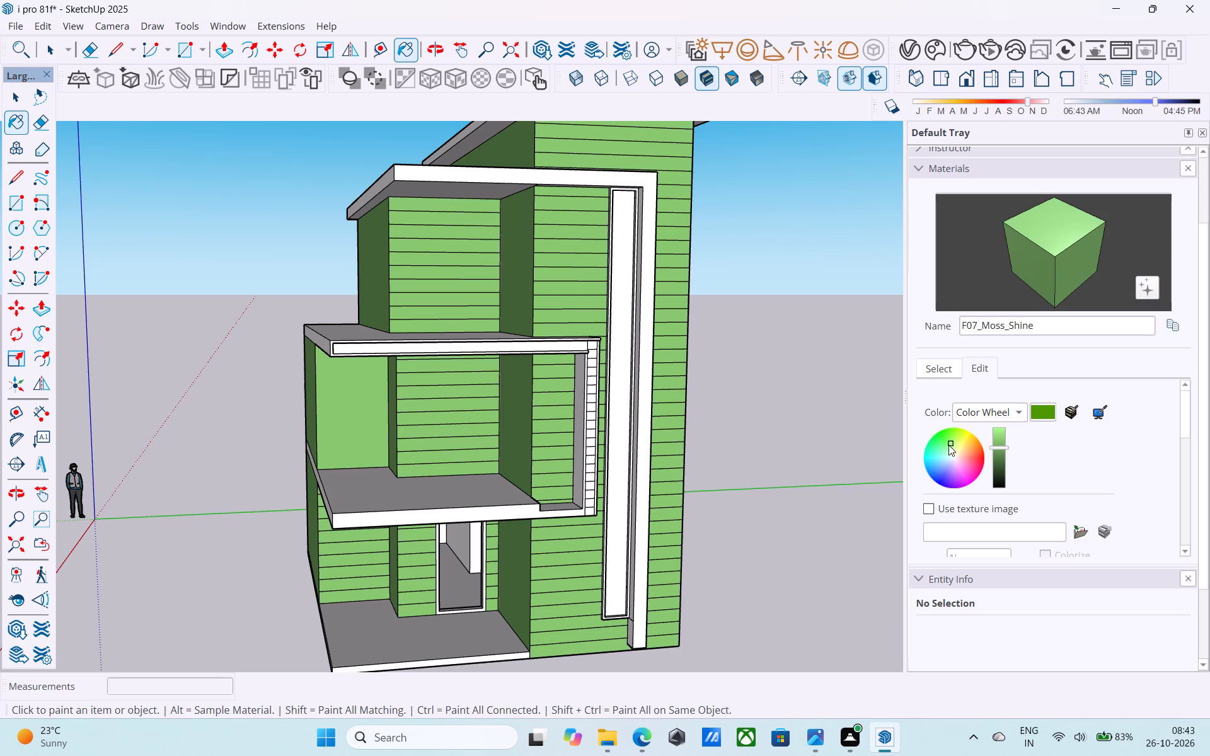
click(948, 445)
Examine the recolored house from below and from all around to check the wall paint.
scroll(530, 451, down, 5)
middle_drag(533, 455, 394, 330)
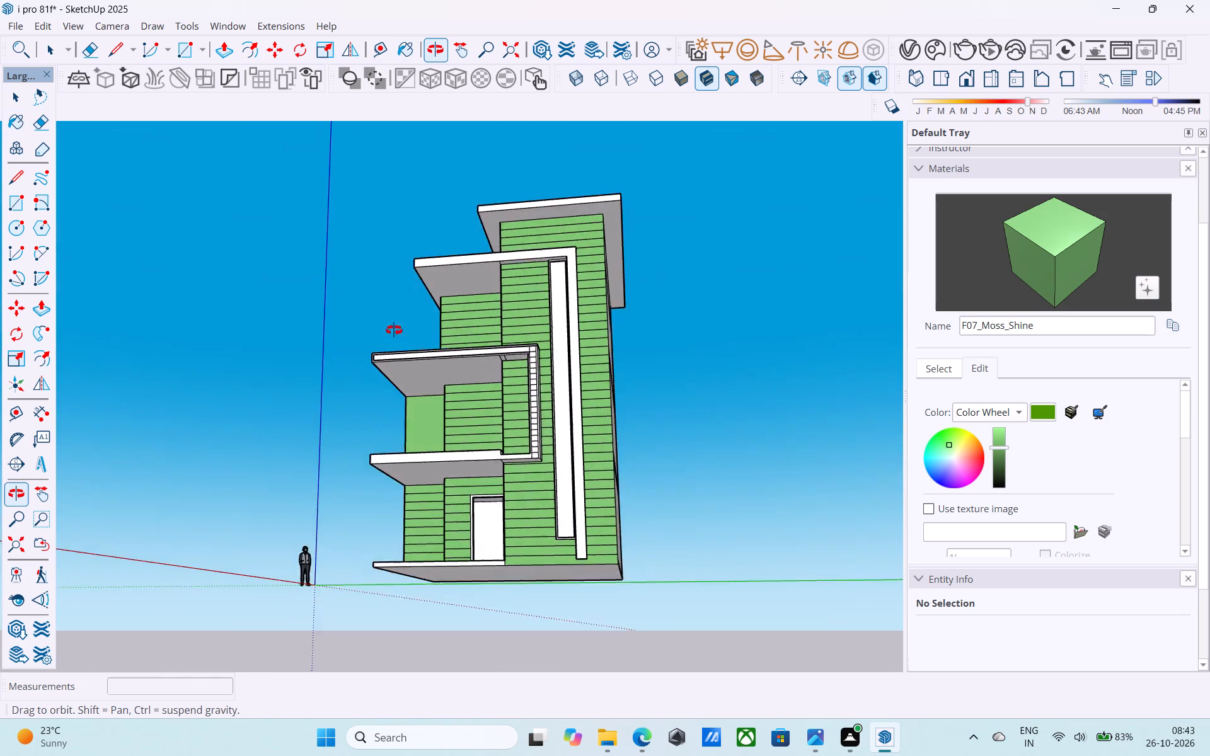
middle_drag(394, 330, 304, 359)
middle_drag(567, 390, 869, 248)
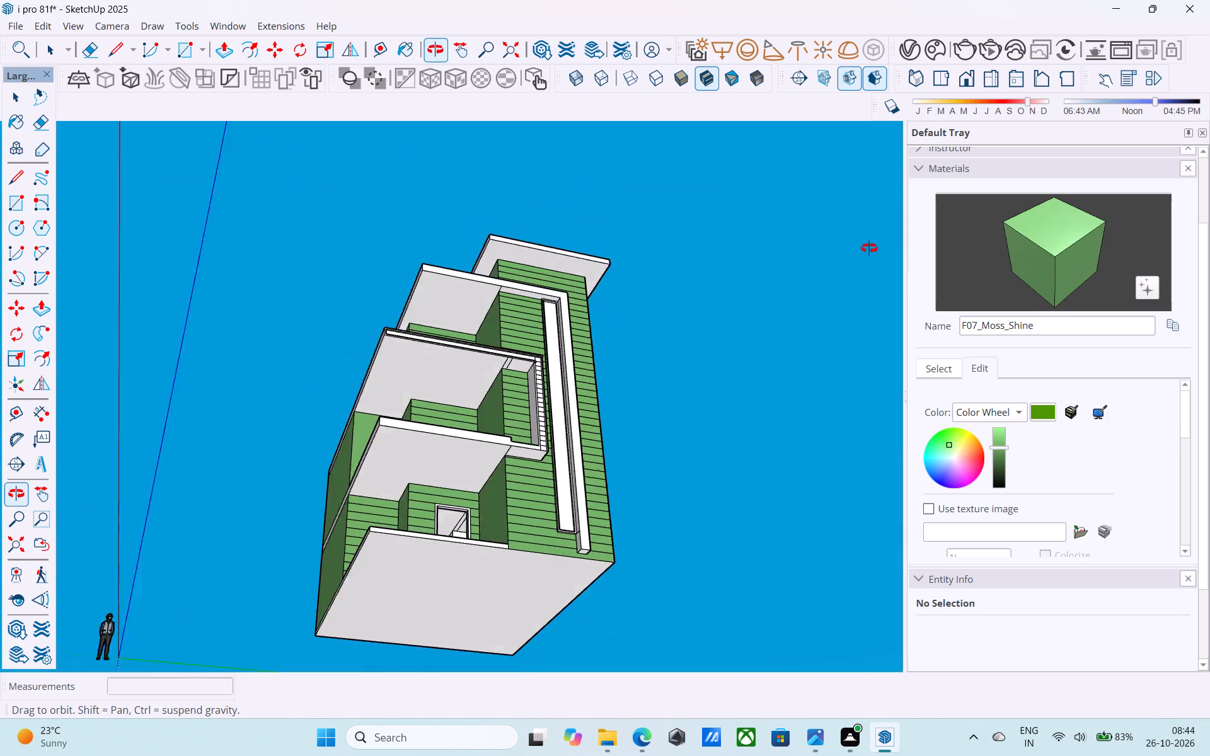
middle_drag(869, 248, 869, 249)
middle_drag(316, 420, 645, 644)
middle_drag(357, 497, 943, 467)
middle_drag(488, 478, 916, 465)
scroll(498, 481, up, 1)
middle_drag(500, 482, 873, 432)
middle_drag(466, 464, 782, 464)
scroll(547, 411, down, 3)
middle_drag(529, 428, 879, 510)
scroll(436, 246, up, 5)
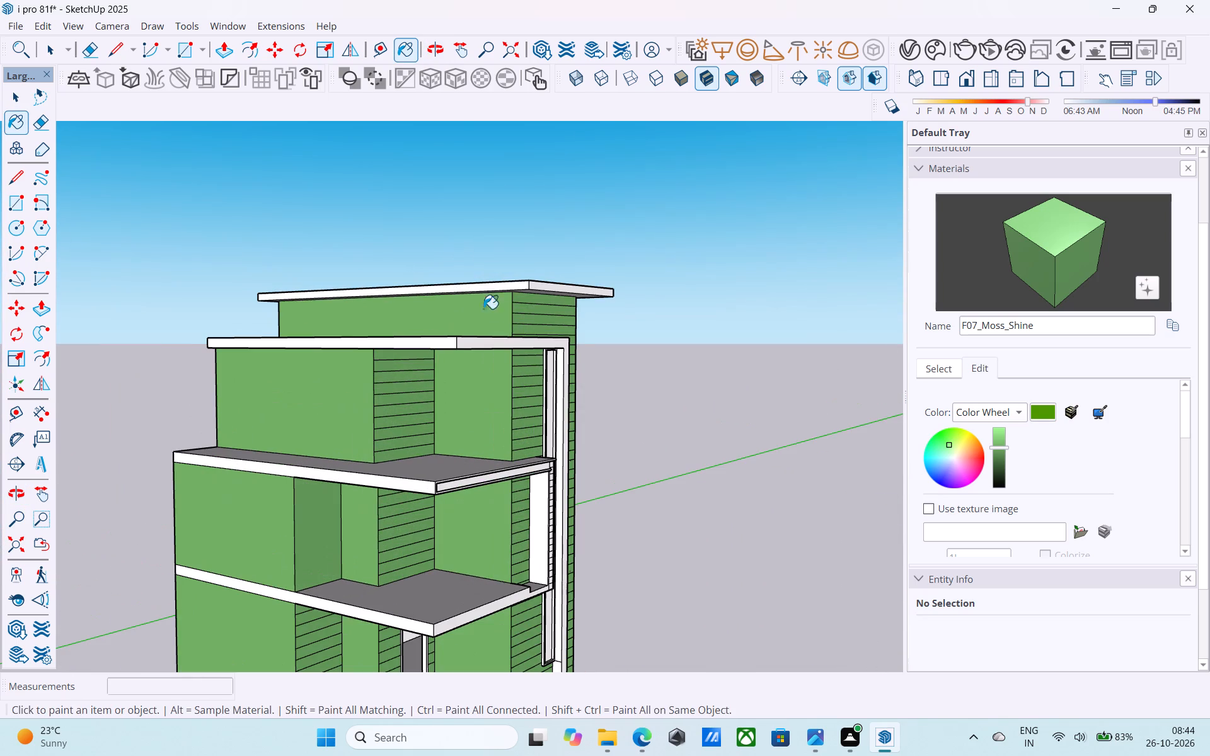
Examine the green facade, slab undersides and recessed balcony walls from above, below and the front.
middle_drag(509, 324, 349, 413)
scroll(349, 413, down, 5)
middle_drag(368, 404, 381, 506)
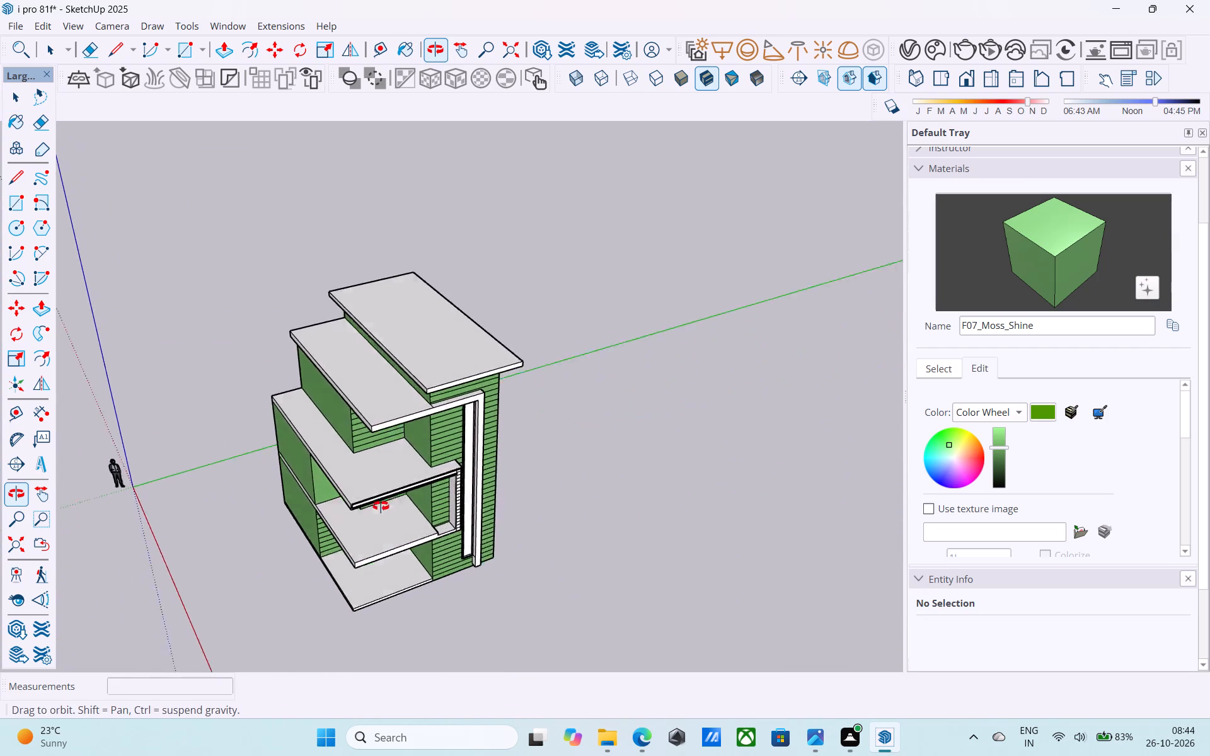
middle_drag(381, 506, 393, 269)
scroll(415, 299, up, 5)
middle_drag(417, 289, 313, 197)
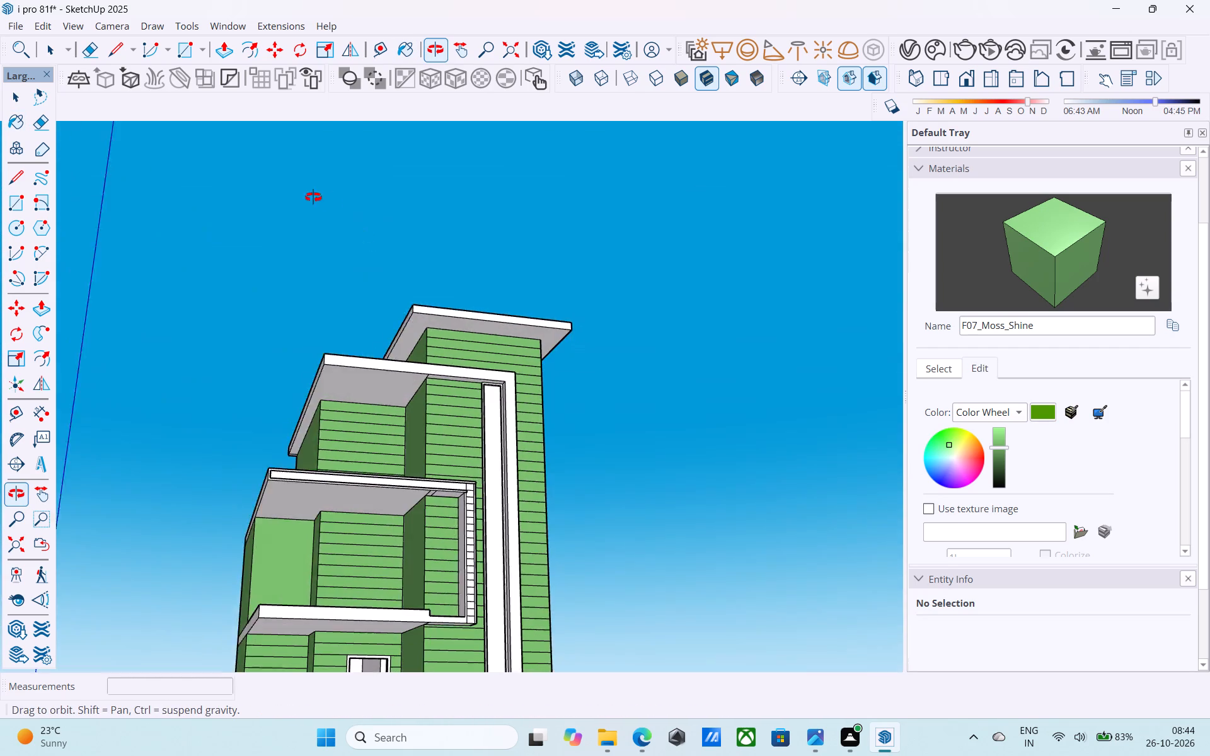
middle_drag(313, 197, 309, 197)
scroll(417, 306, down, 6)
middle_drag(415, 324, 553, 449)
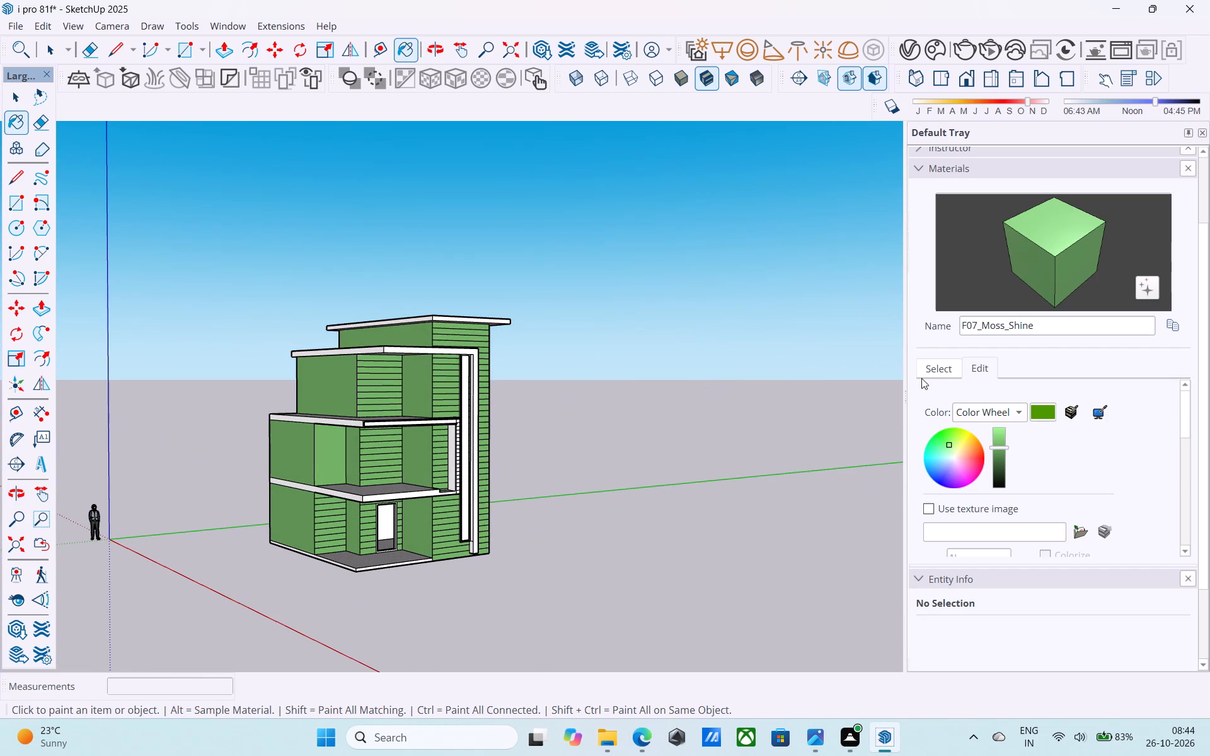
click(921, 378)
scroll(471, 386, down, 3)
middle_drag(470, 386, 351, 440)
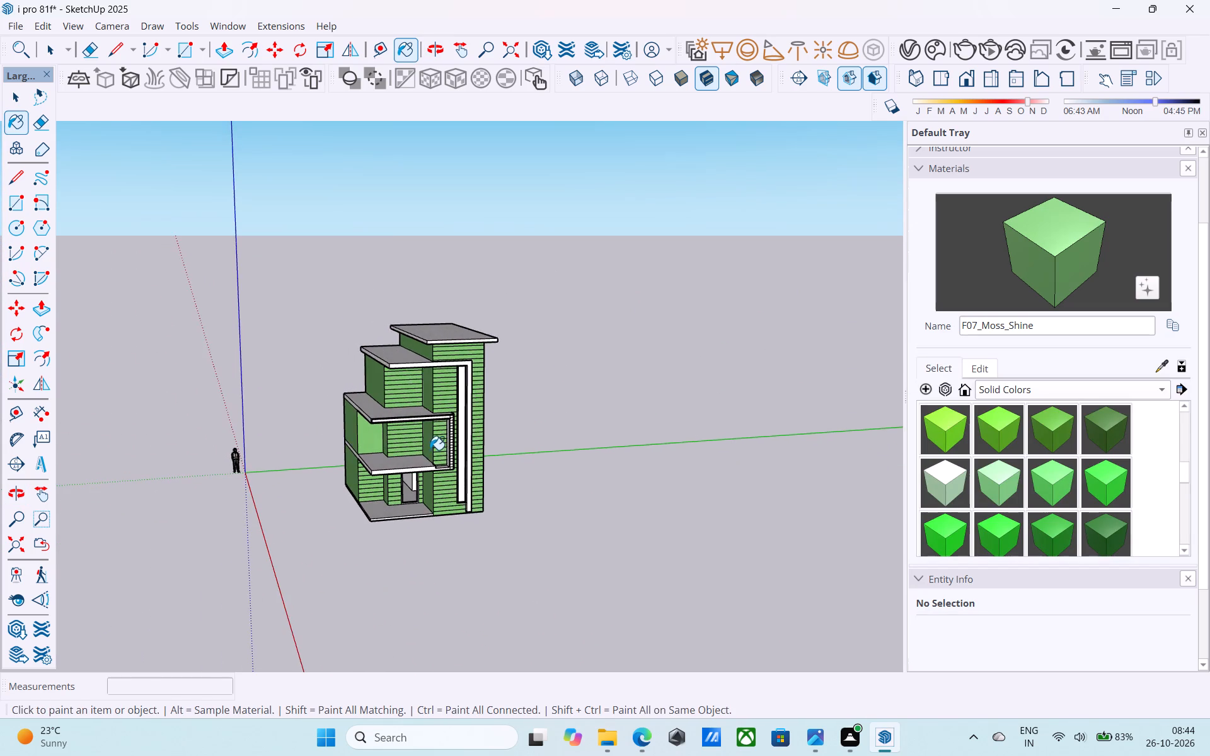
scroll(444, 439, up, 9)
middle_drag(466, 450, 406, 354)
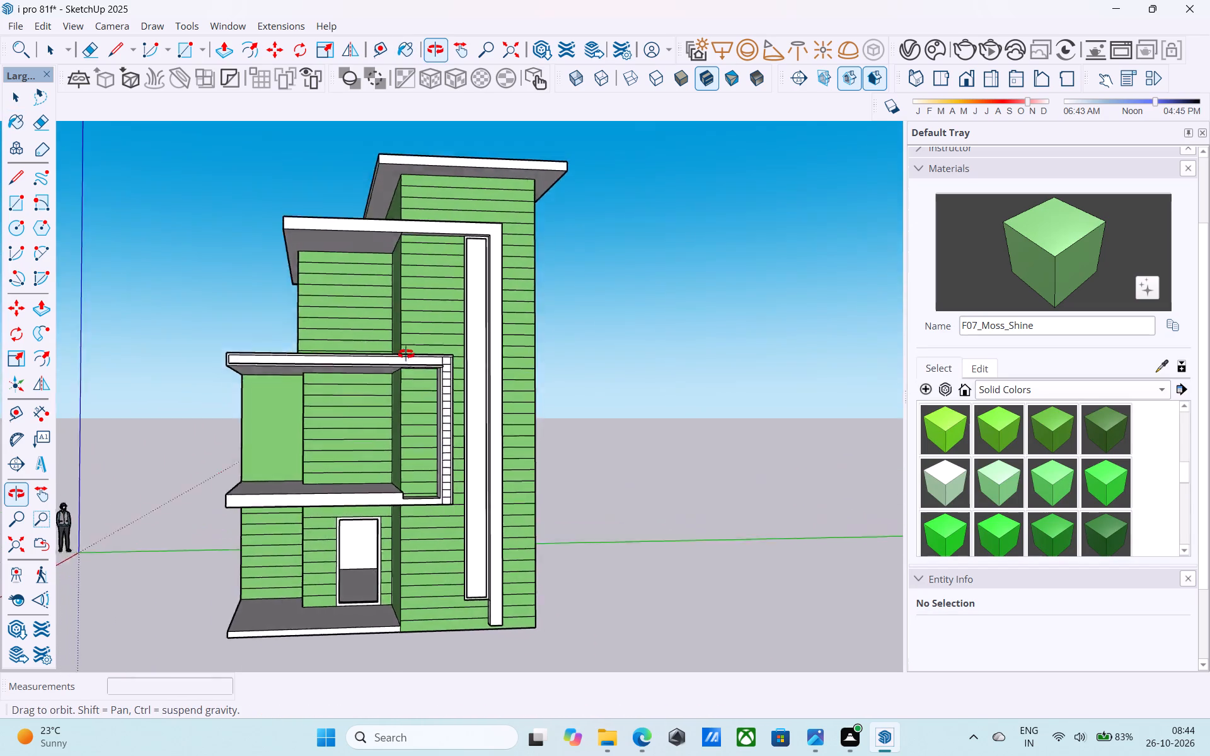
middle_drag(406, 354, 429, 278)
scroll(460, 272, up, 7)
middle_drag(459, 272, 698, 307)
scroll(698, 307, down, 4)
middle_drag(698, 307, 717, 378)
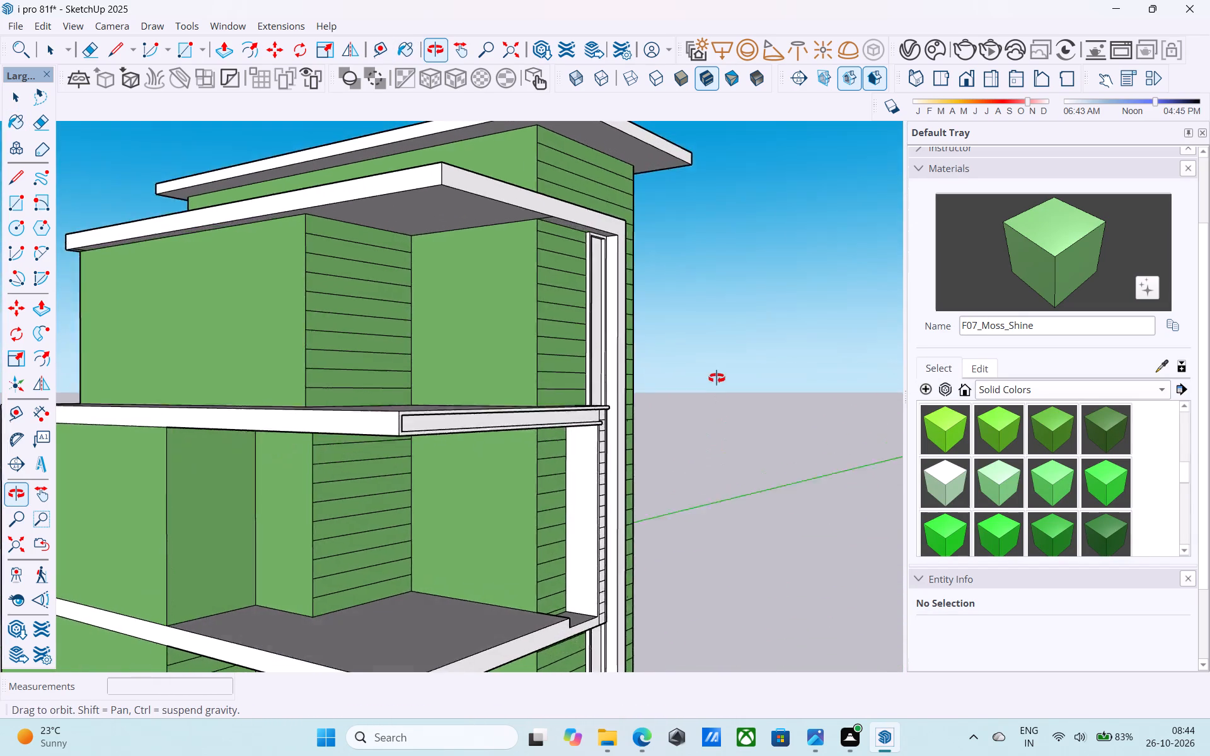
Erase the stray line across the underside of the first-floor balcony slab beside its projecting end strip.
middle_drag(717, 378, 759, 158)
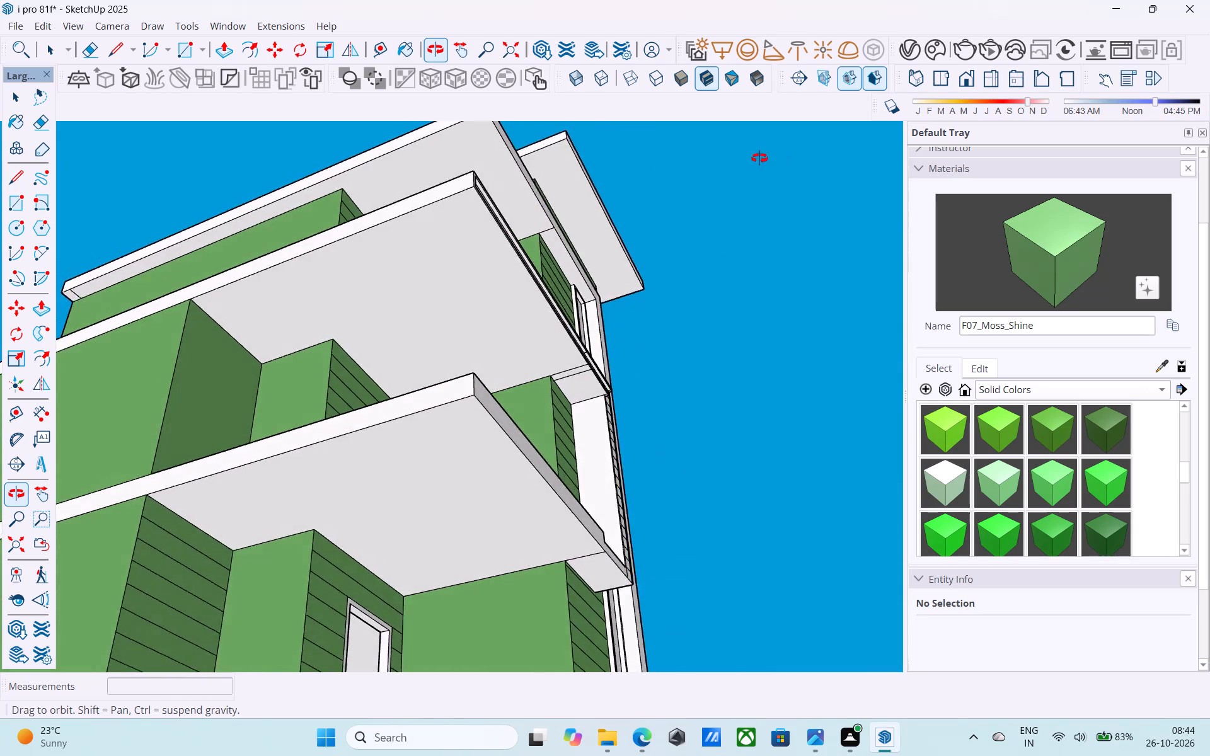
middle_drag(759, 158, 532, 88)
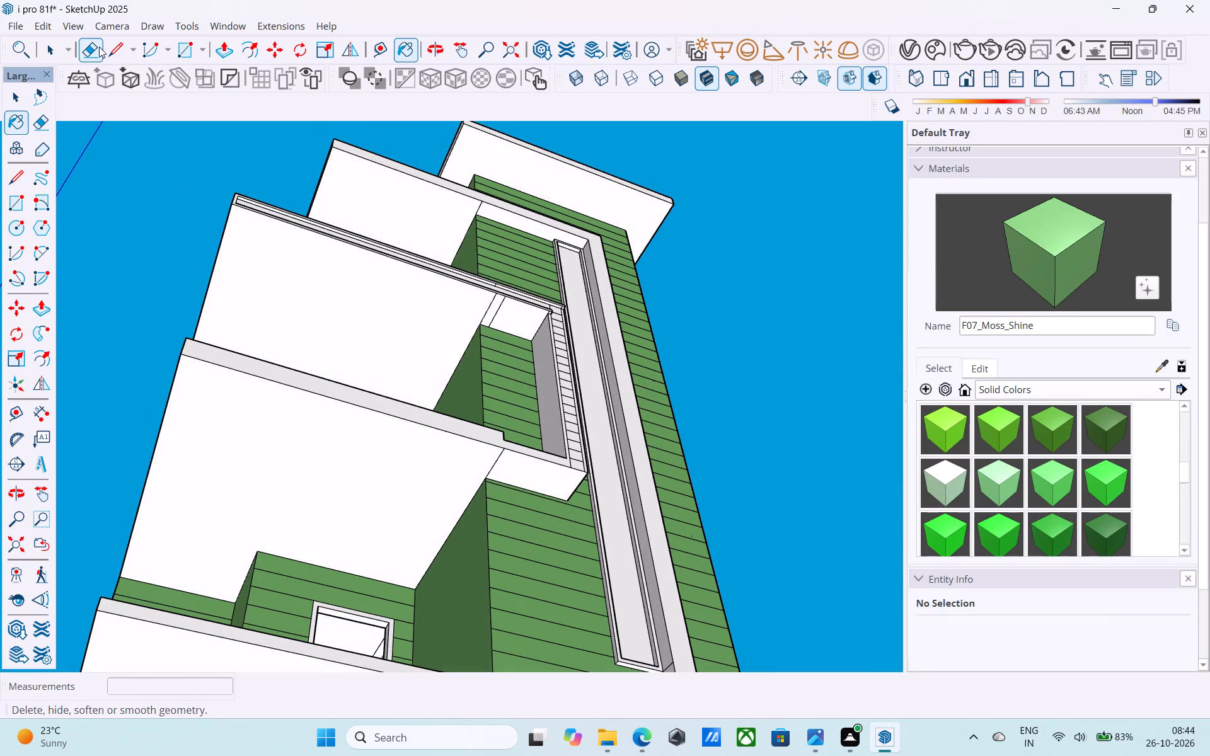
click(99, 47)
scroll(589, 545, up, 7)
drag(430, 410, 452, 415)
scroll(461, 420, down, 2)
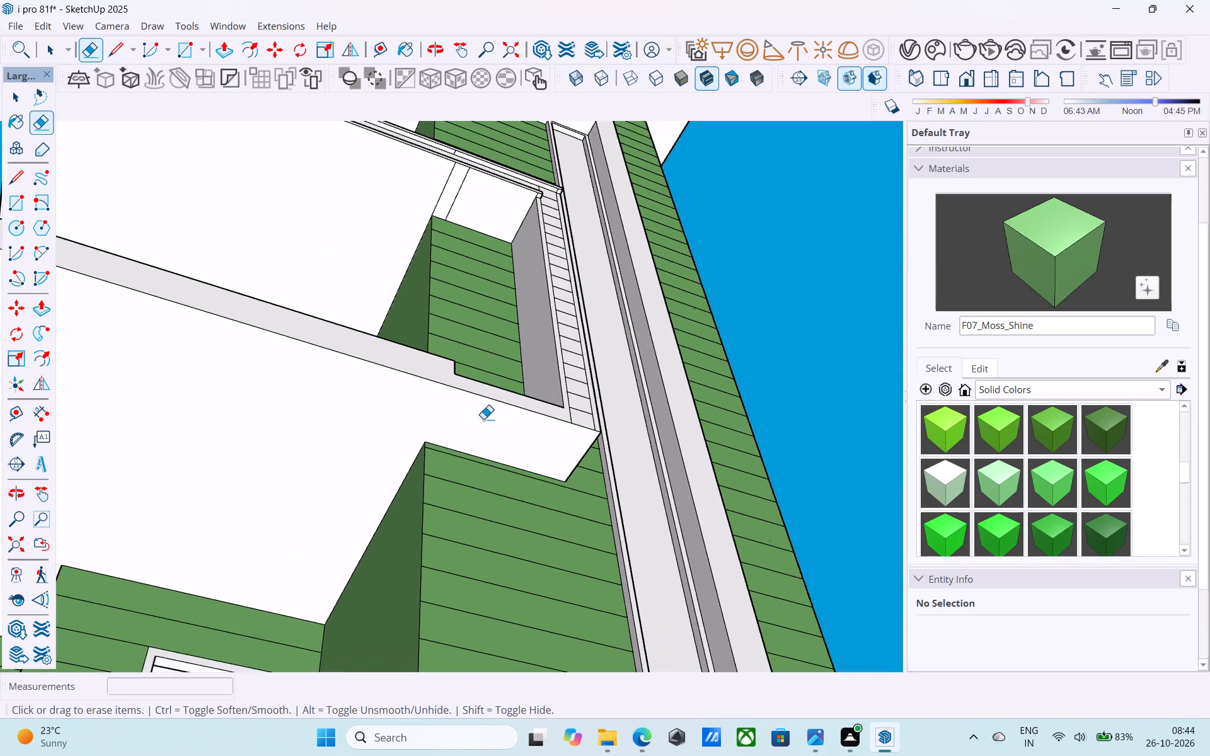
Examine the whole front facade and the recessed side walls of the upper storeys.
scroll(483, 419, down, 9)
middle_drag(524, 398, 493, 620)
scroll(488, 534, down, 5)
middle_drag(483, 525, 348, 625)
scroll(379, 581, up, 3)
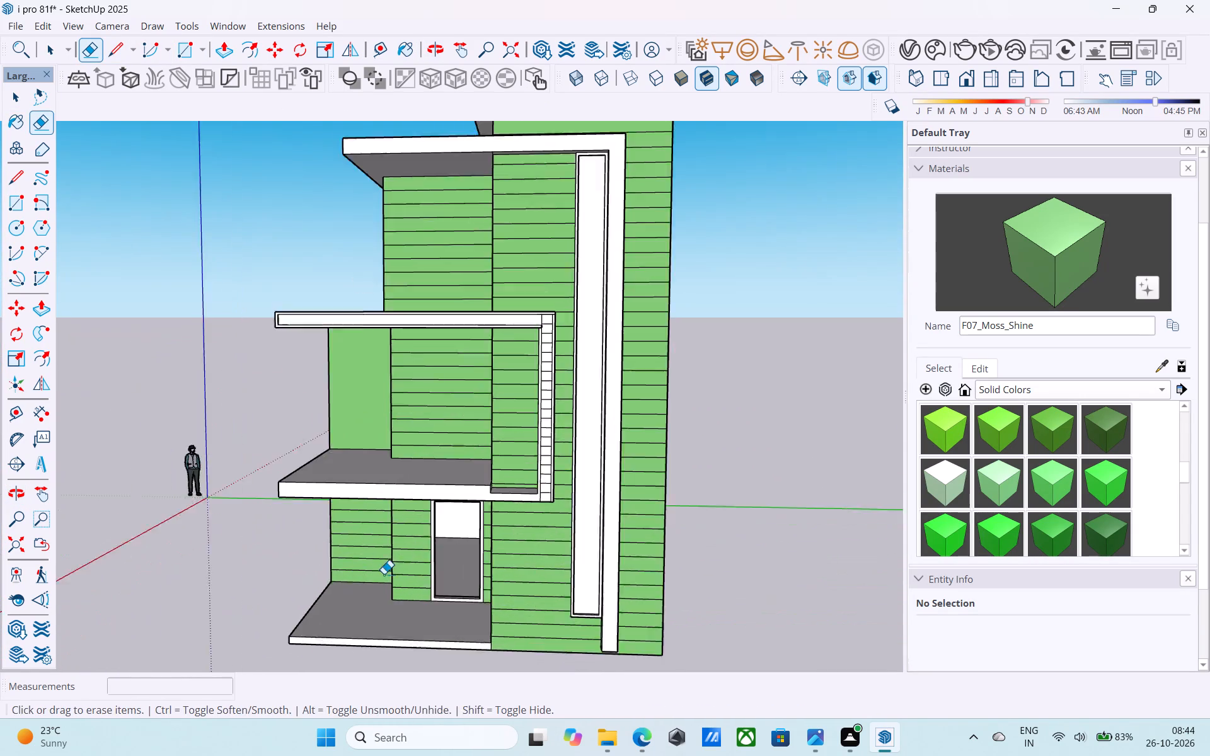
scroll(384, 574, up, 2)
scroll(386, 564, down, 6)
middle_drag(389, 559, 429, 510)
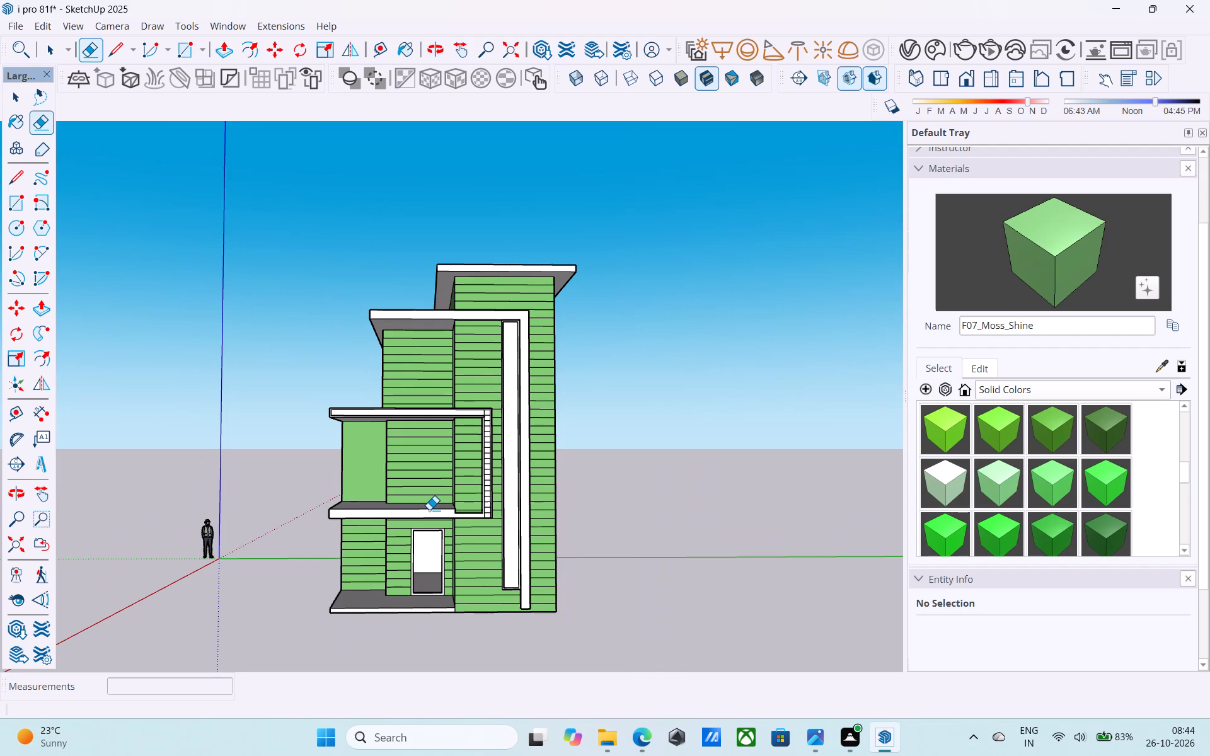
middle_drag(406, 527, 440, 482)
scroll(431, 495, down, 4)
middle_drag(434, 503, 601, 521)
scroll(512, 385, up, 7)
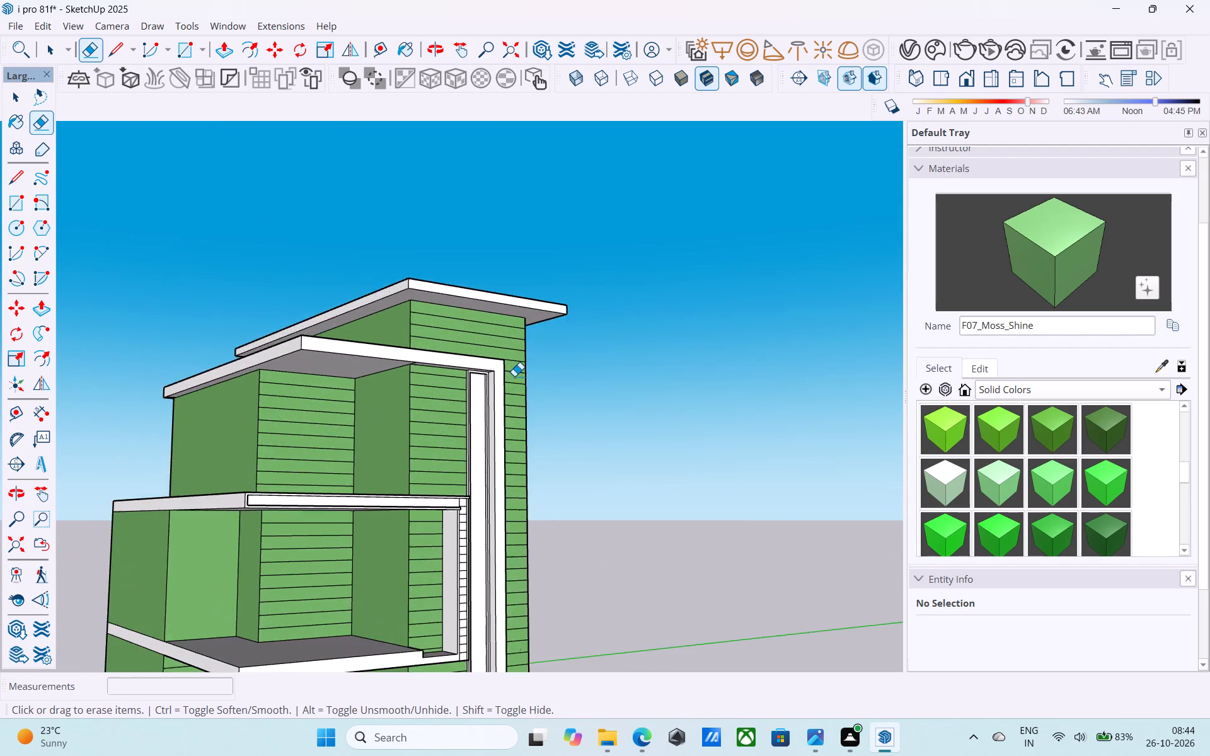
Examine the white vertical frames and the upper corner of the balcony frame up close.
scroll(515, 376, down, 7)
middle_drag(516, 377, 472, 375)
scroll(472, 374, up, 16)
middle_drag(516, 395, 502, 391)
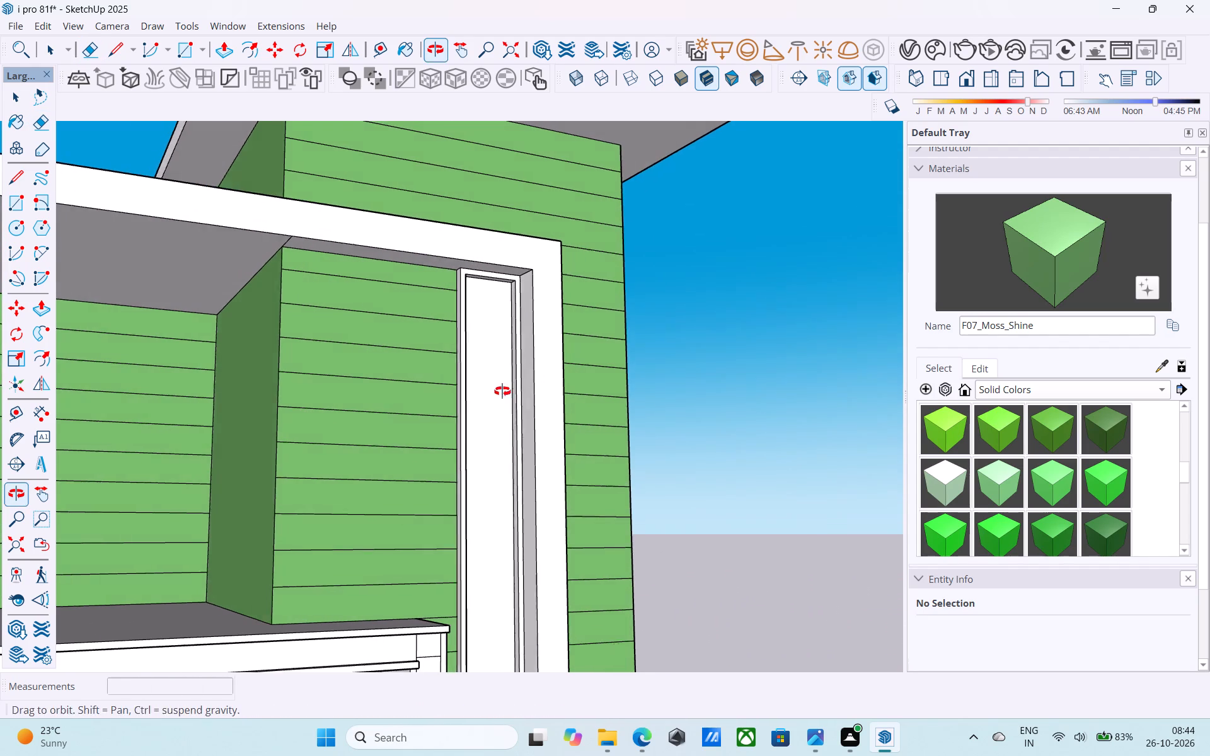
middle_drag(502, 391, 494, 389)
scroll(514, 428, down, 7)
scroll(510, 607, up, 15)
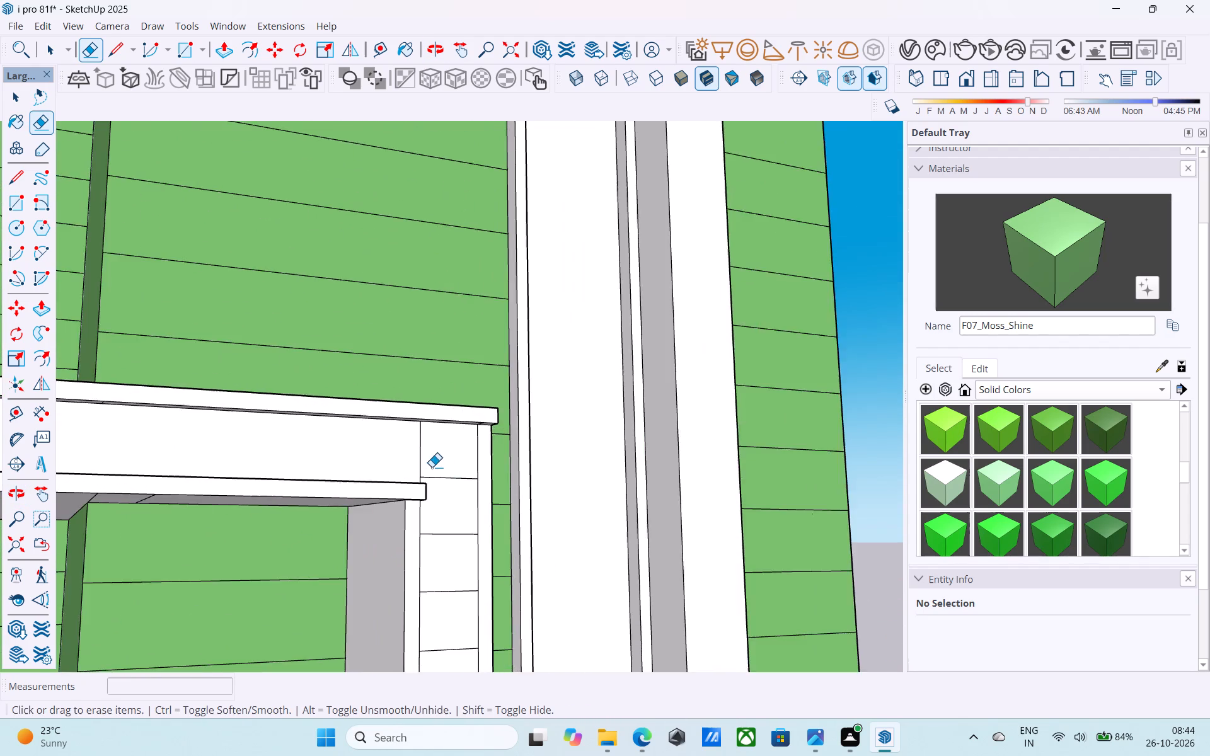
scroll(430, 466, down, 5)
middle_drag(430, 466, 210, 487)
scroll(276, 483, up, 4)
scroll(327, 472, up, 3)
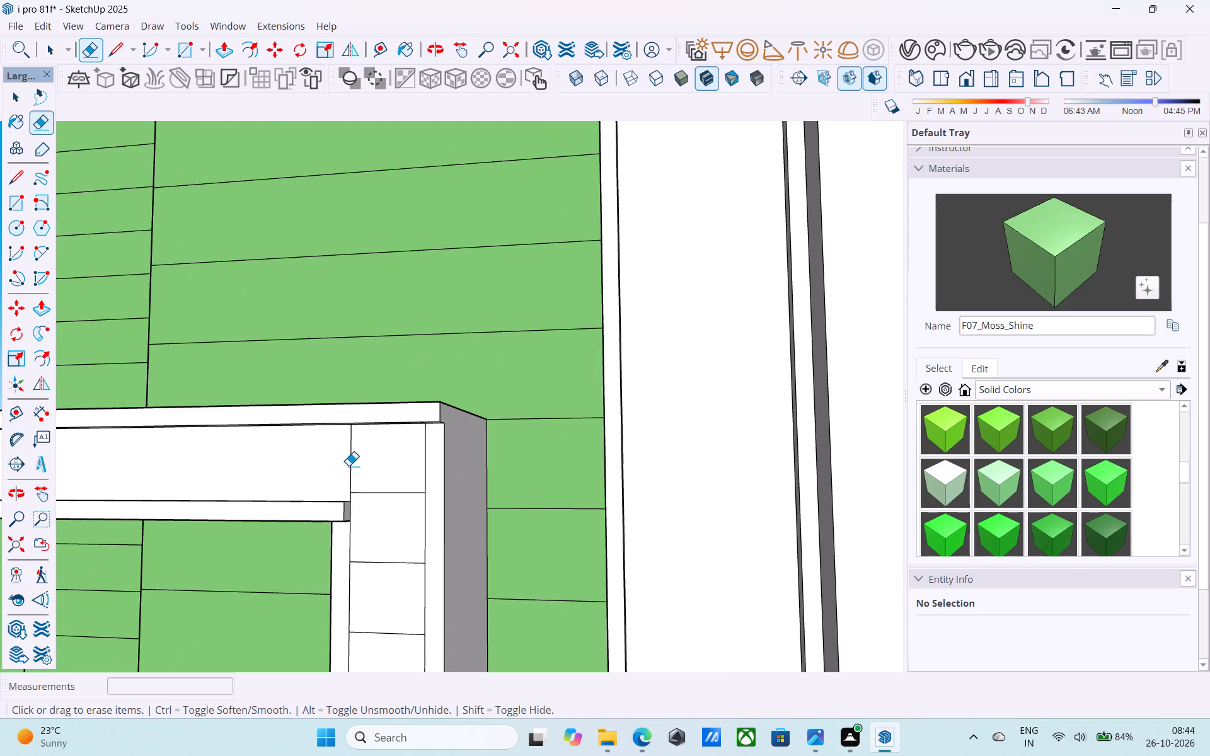
scroll(405, 452, down, 5)
scroll(431, 454, down, 17)
Examine the house from above and at an angle to check the painted walls and white slabs.
middle_drag(531, 449, 698, 500)
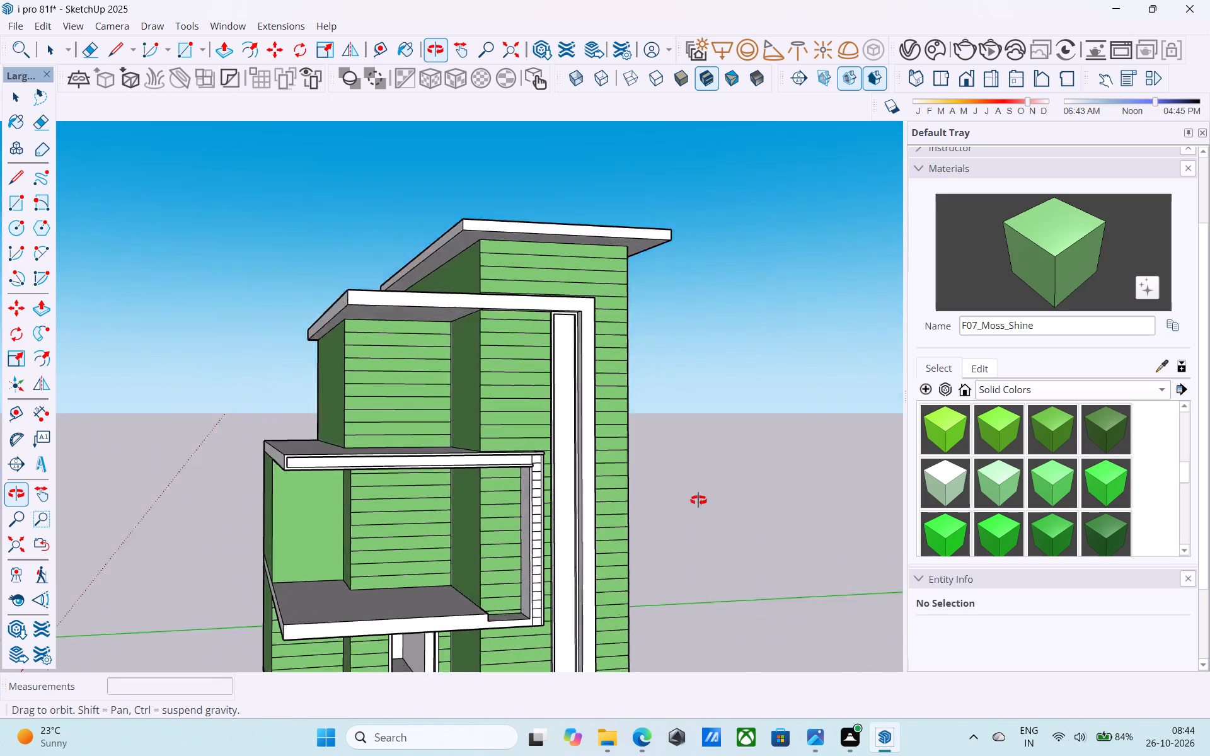
middle_drag(698, 500, 672, 307)
scroll(459, 194, down, 5)
middle_drag(466, 220, 651, 532)
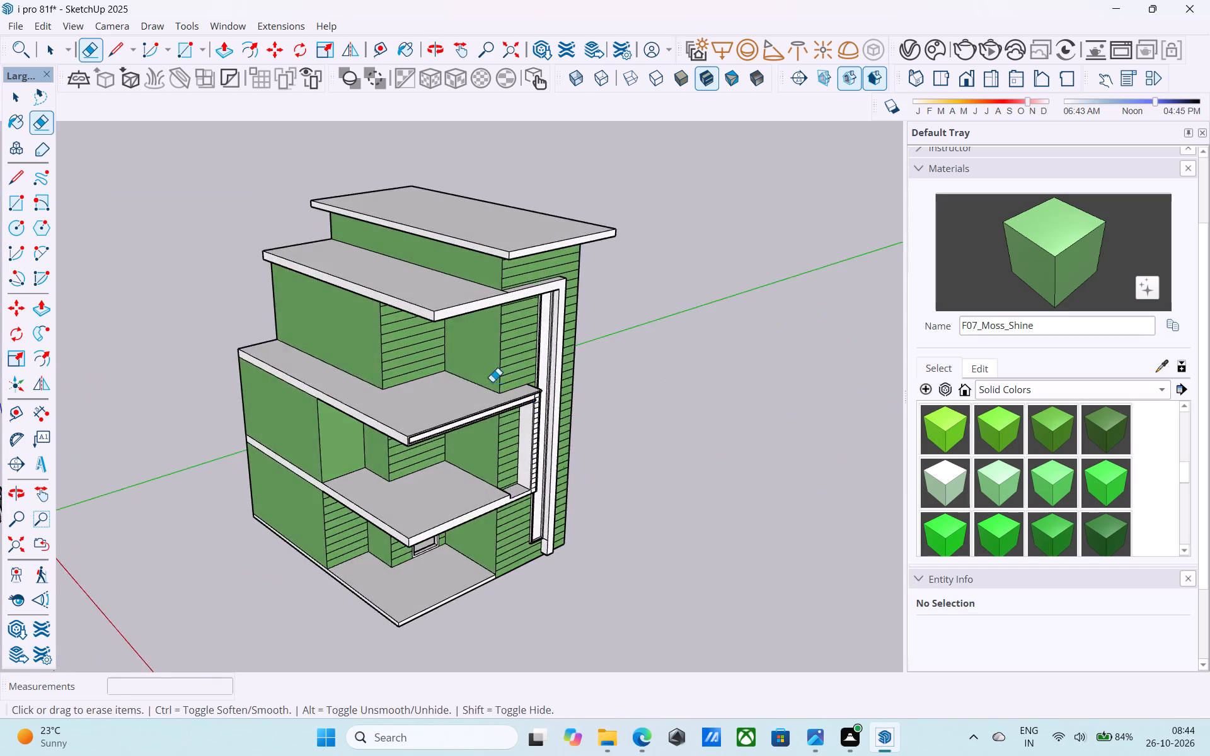
scroll(493, 387, down, 1)
middle_drag(494, 391, 238, 324)
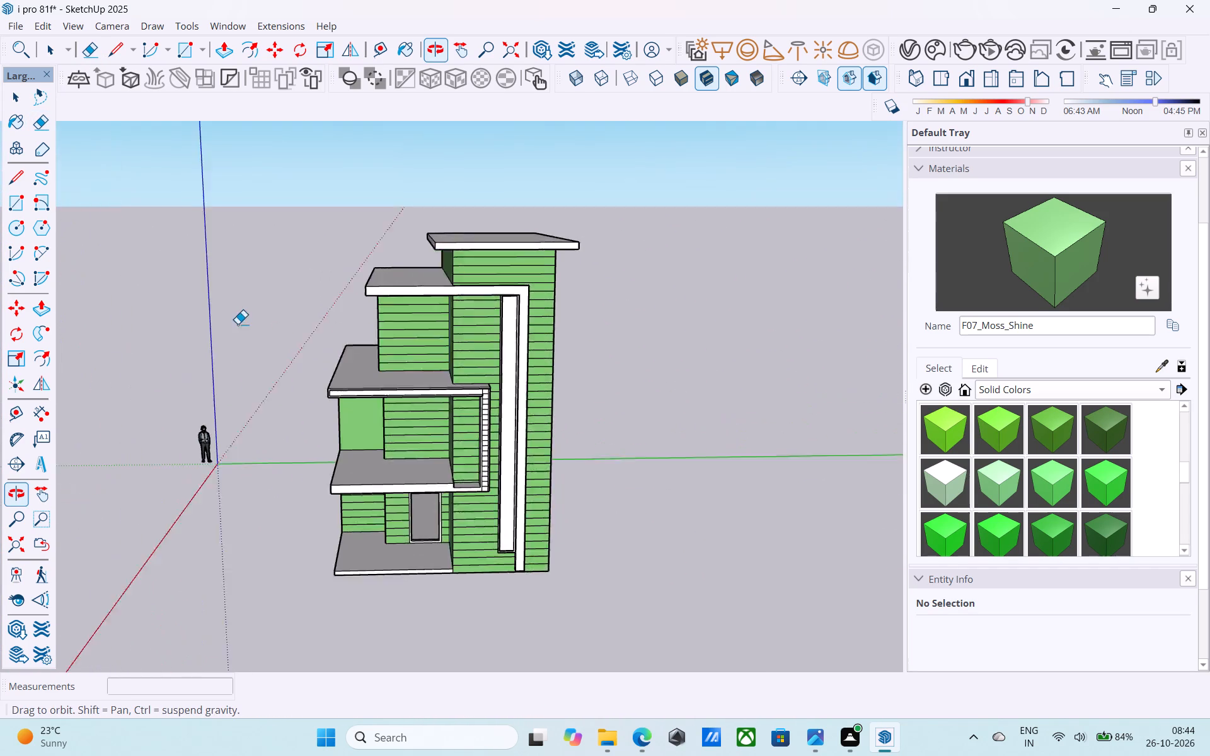
middle_drag(238, 324, 239, 324)
middle_drag(444, 303, 456, 269)
scroll(442, 282, up, 1)
middle_drag(456, 270, 599, 265)
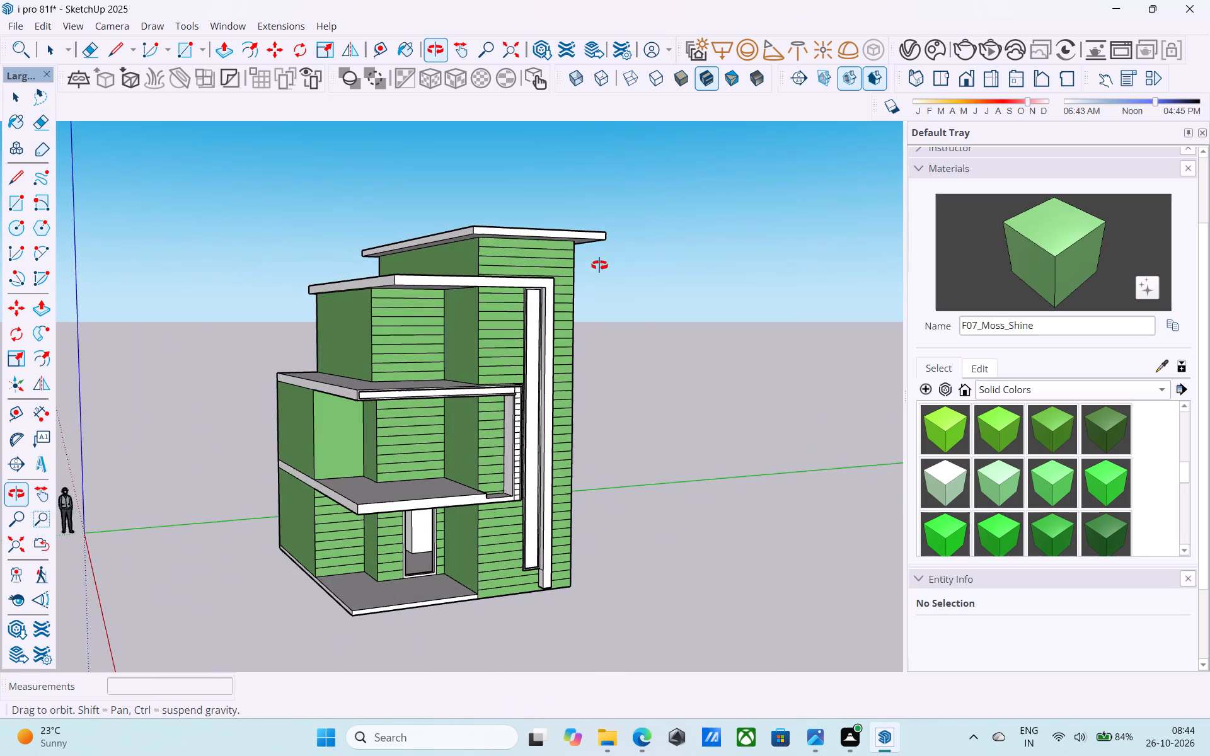
middle_drag(599, 265, 614, 263)
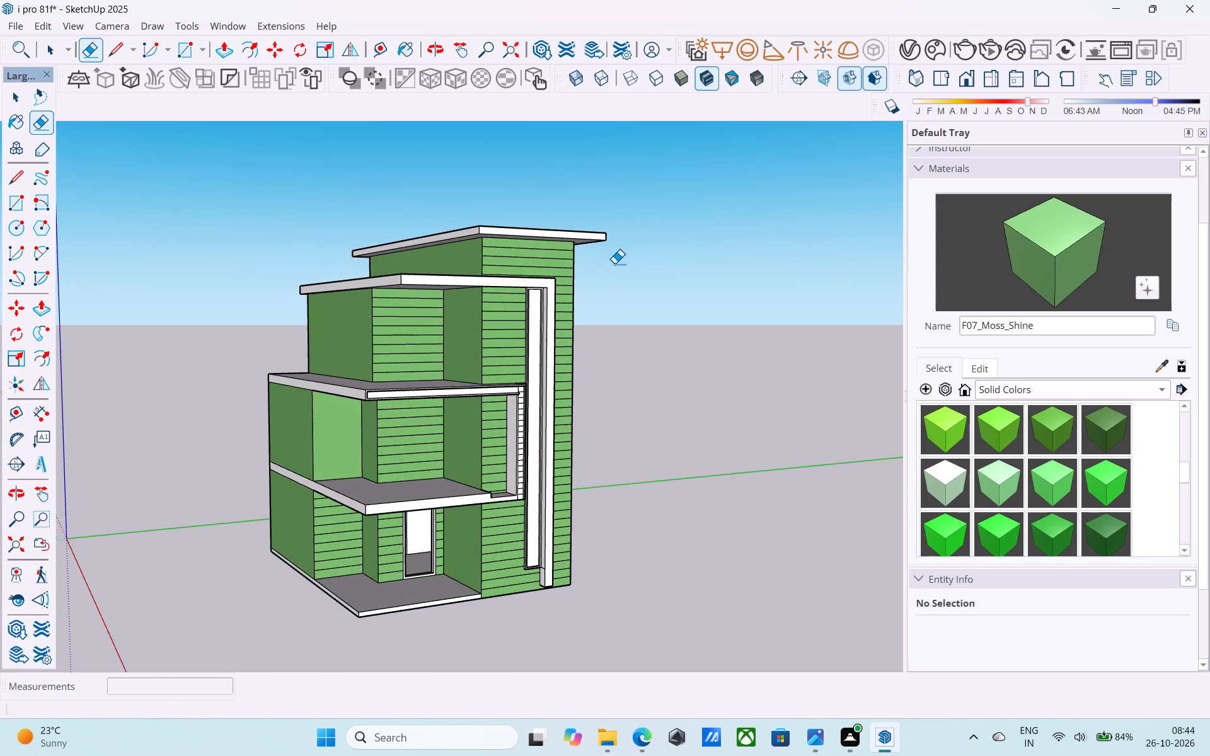
Paint the white rear and side walls of all storeys with F07_Moss_Shine, leaving the slab edge bands white.
scroll(609, 268, down, 5)
middle_drag(520, 321, 975, 376)
middle_drag(415, 408, 783, 384)
middle_drag(212, 410, 813, 396)
middle_drag(519, 344, 633, 379)
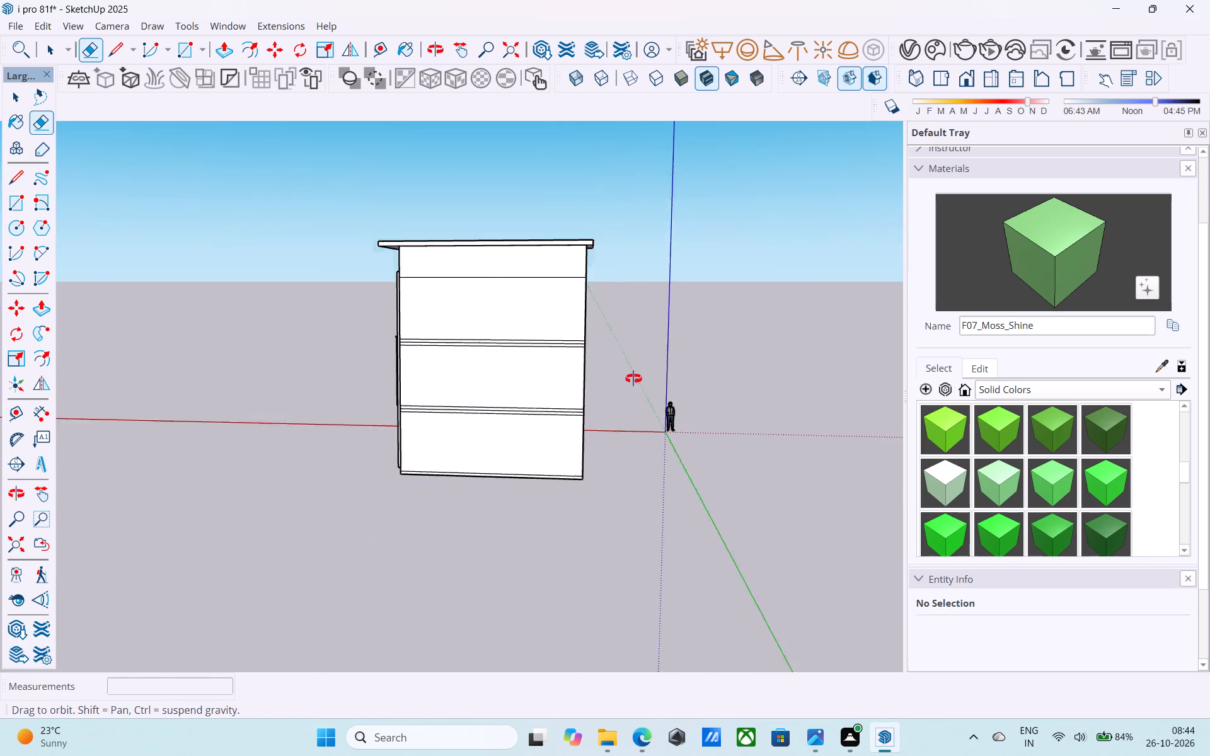
middle_drag(633, 379, 984, 361)
middle_drag(350, 369, 1045, 294)
middle_drag(251, 315, 865, 320)
middle_drag(349, 287, 619, 335)
scroll(601, 350, up, 5)
scroll(467, 296, down, 6)
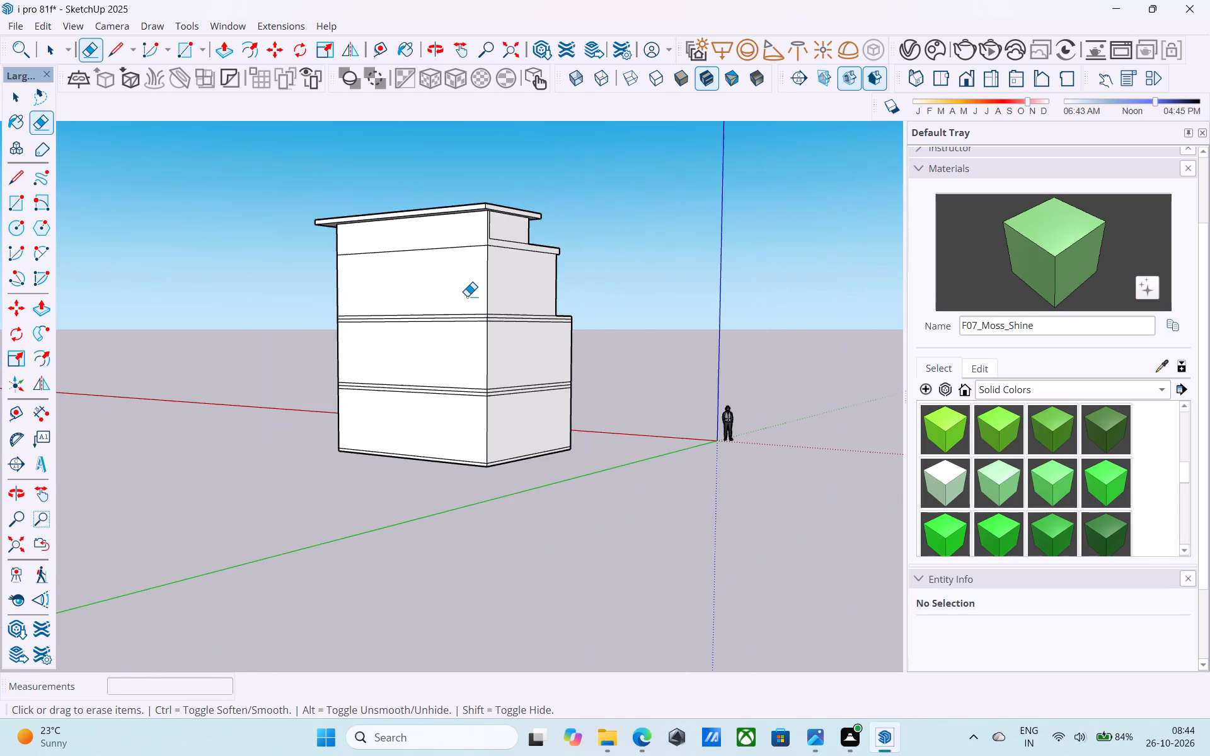
click(1017, 272)
click(454, 226)
click(442, 275)
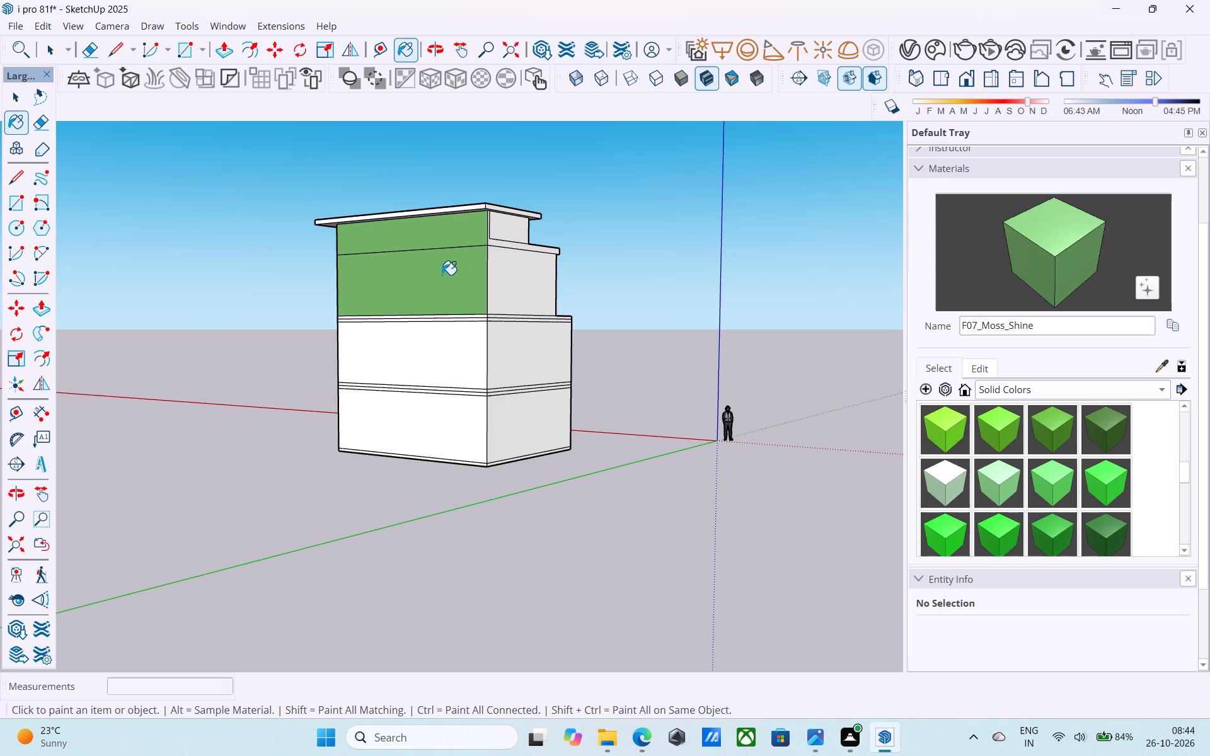
click(432, 332)
click(442, 412)
click(539, 423)
click(522, 375)
click(514, 306)
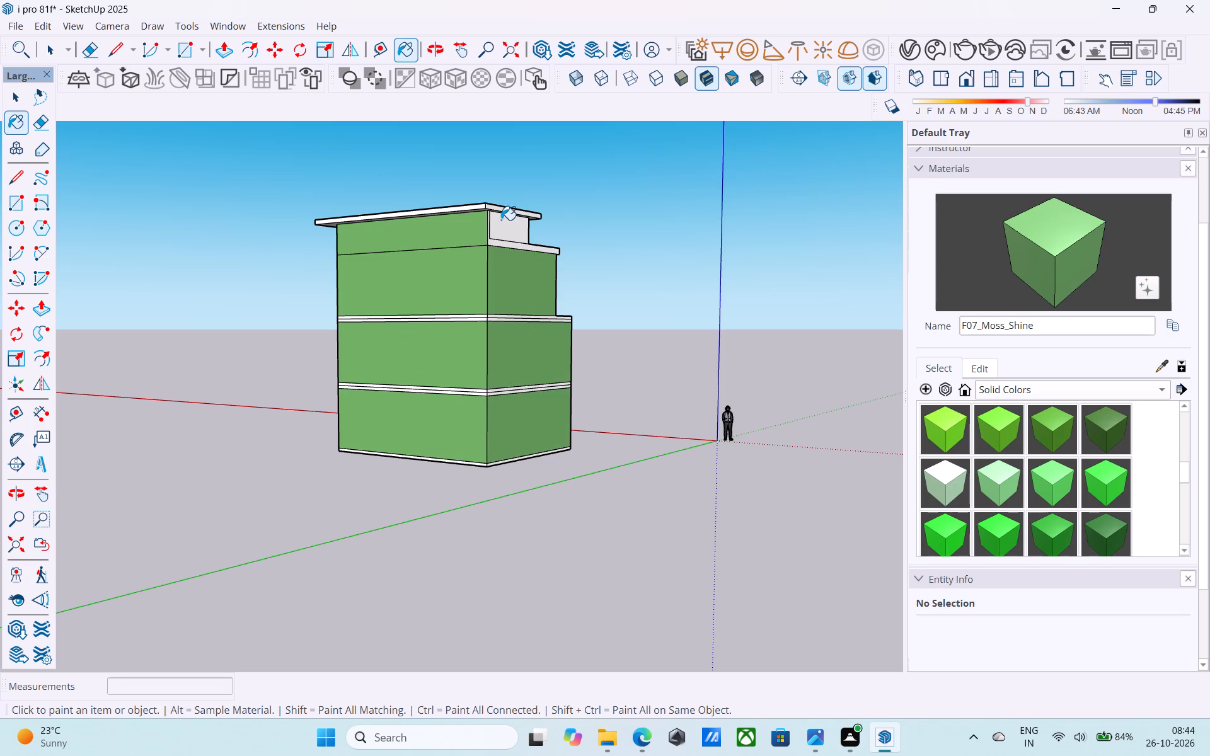
click(501, 220)
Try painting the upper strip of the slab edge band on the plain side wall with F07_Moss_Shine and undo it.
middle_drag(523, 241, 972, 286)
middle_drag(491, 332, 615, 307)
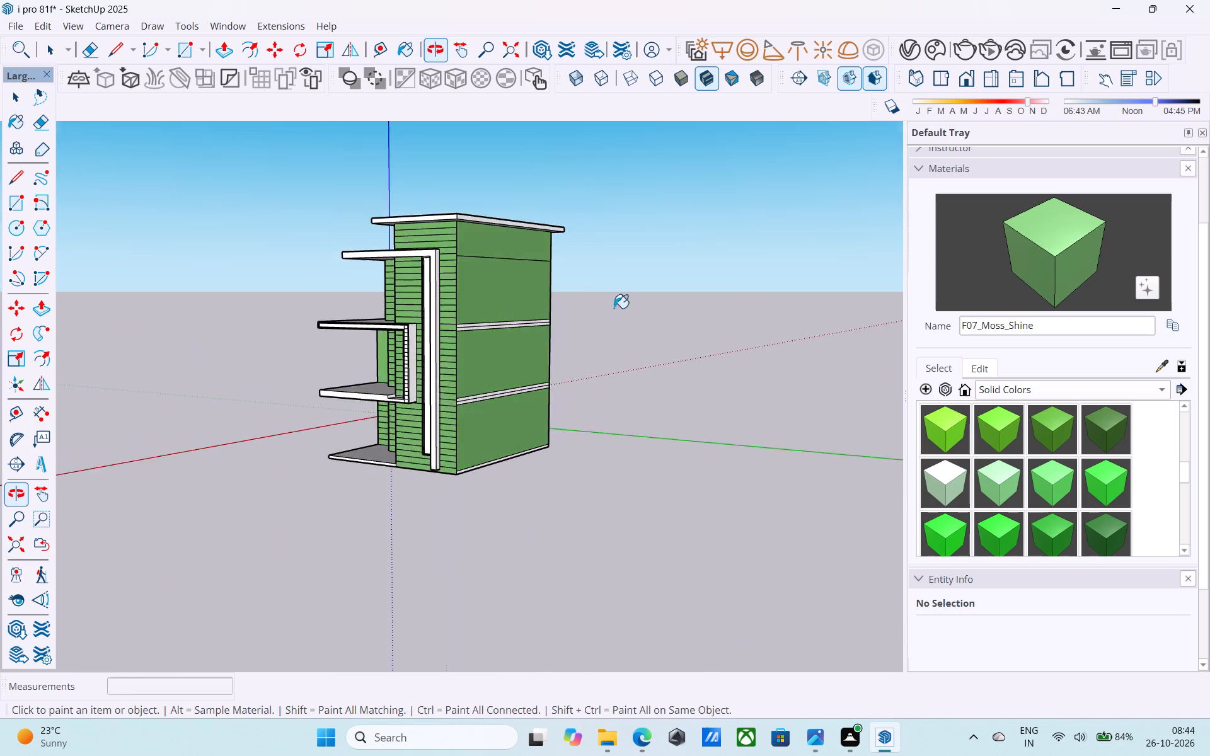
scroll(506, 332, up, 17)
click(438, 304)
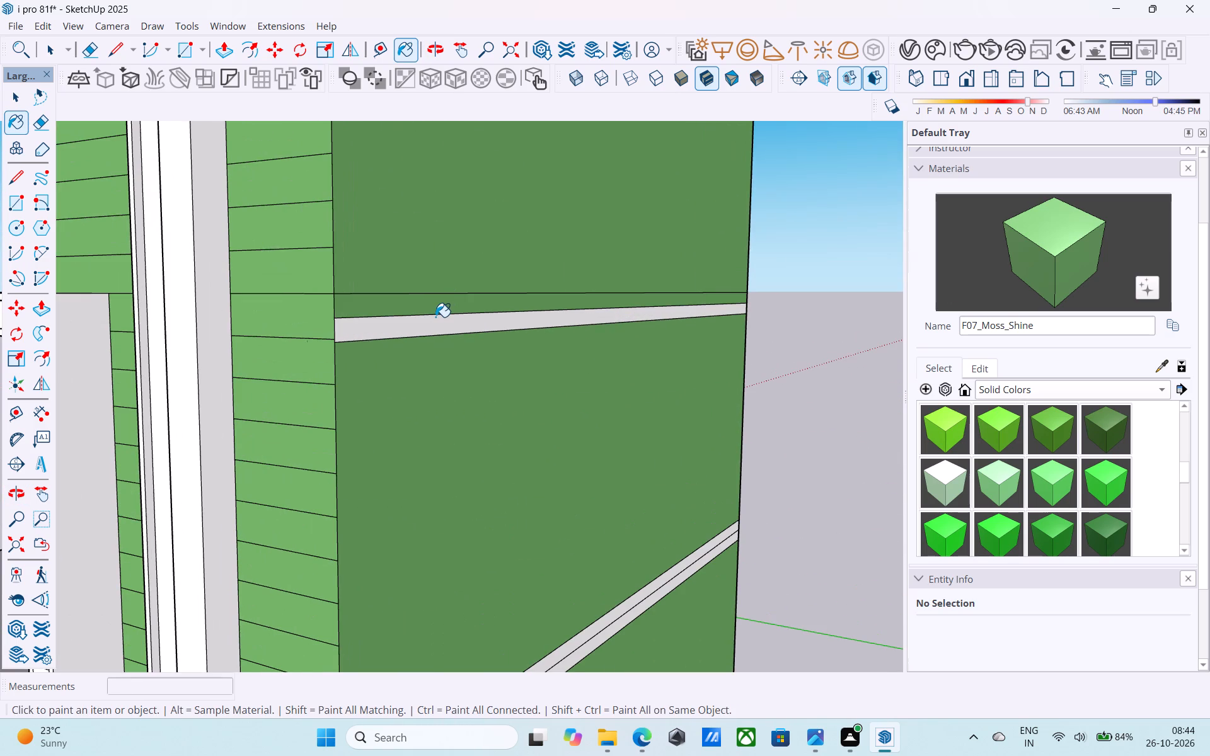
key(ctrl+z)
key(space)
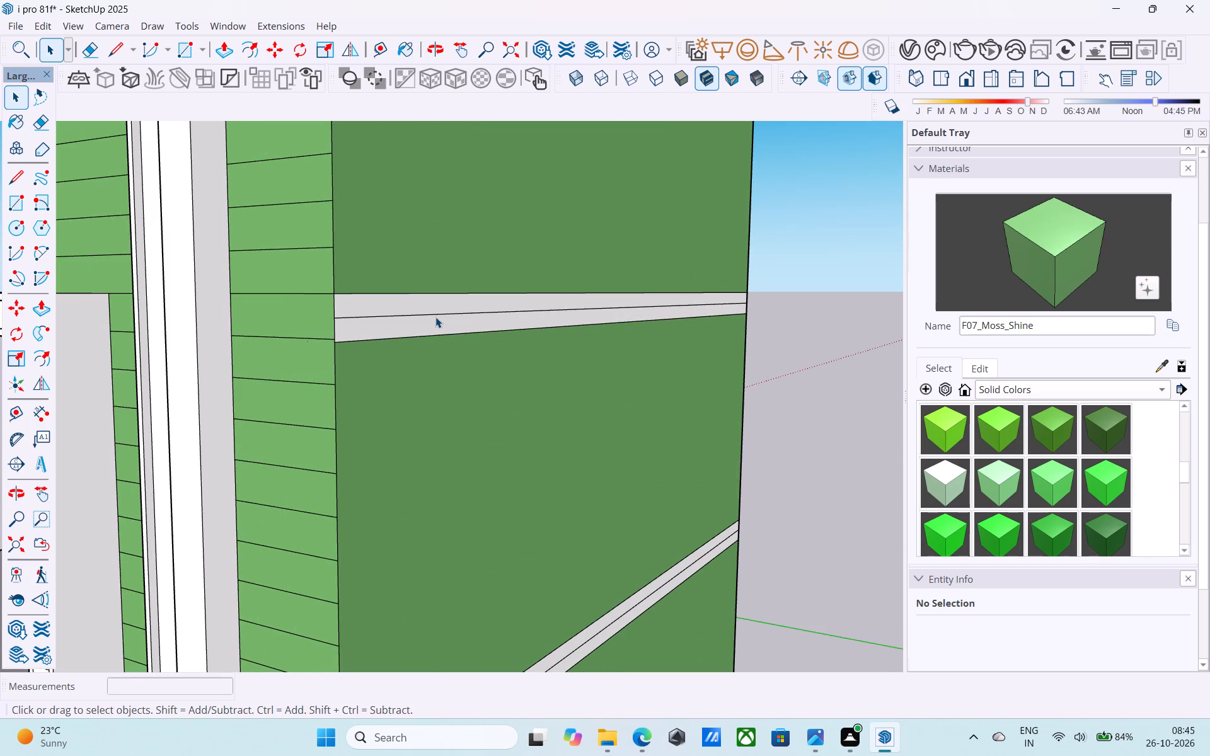
Save the model, purging its unused items.
key(ctrl+s)
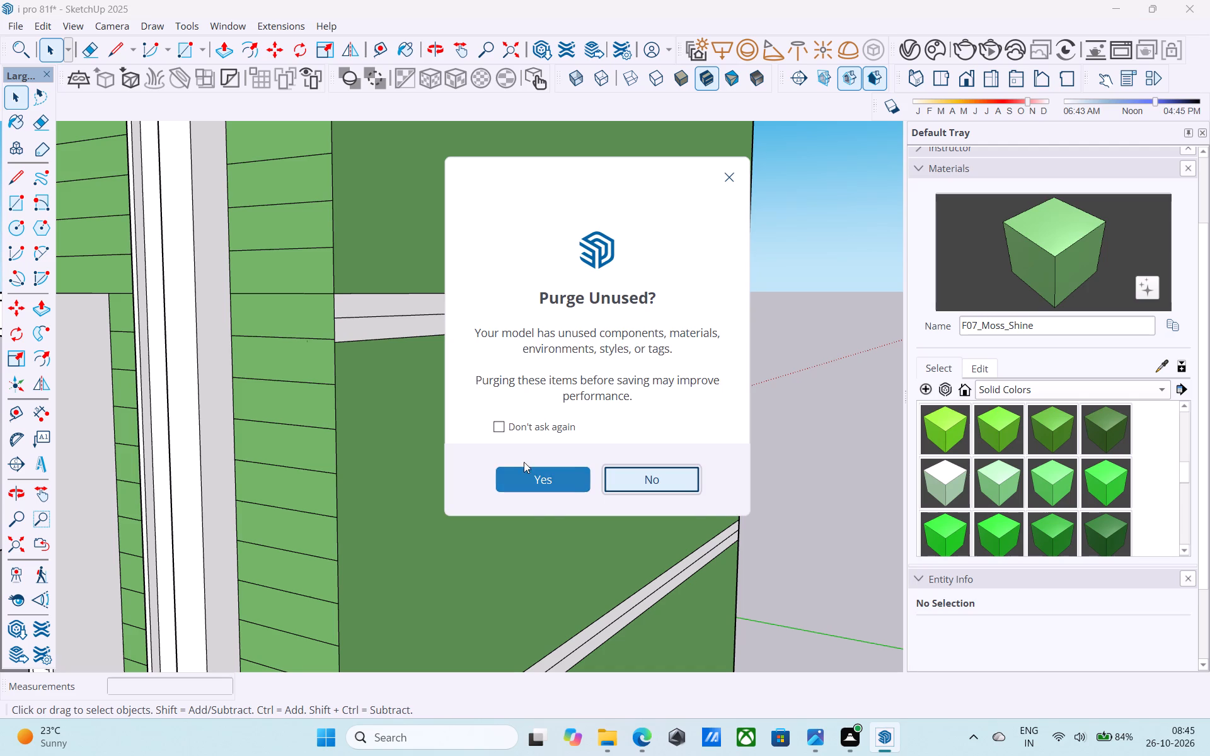
click(526, 466)
Examine the front facade, balconies and slab undersides for leftover details to clean up.
scroll(473, 355, down, 10)
scroll(460, 357, up, 1)
scroll(459, 357, down, 2)
middle_drag(308, 394, 655, 391)
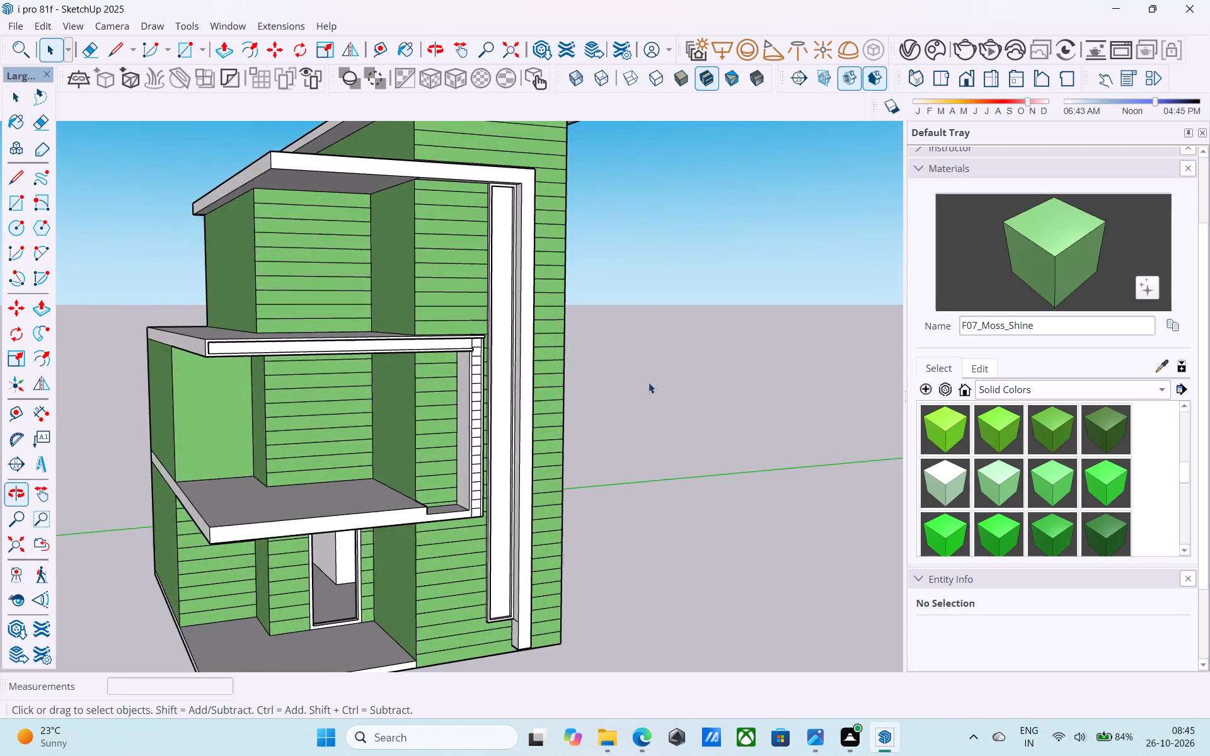
scroll(648, 382, down, 5)
middle_drag(379, 468, 362, 377)
middle_click(362, 378)
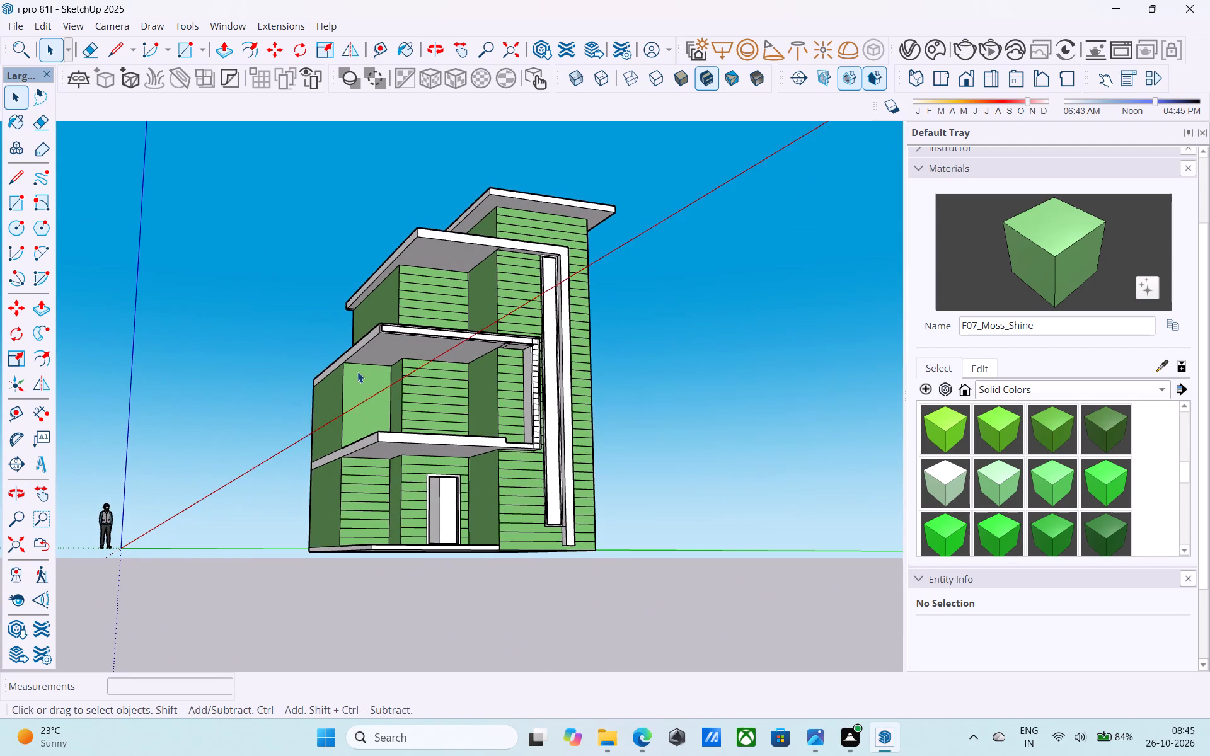
middle_drag(435, 450, 413, 406)
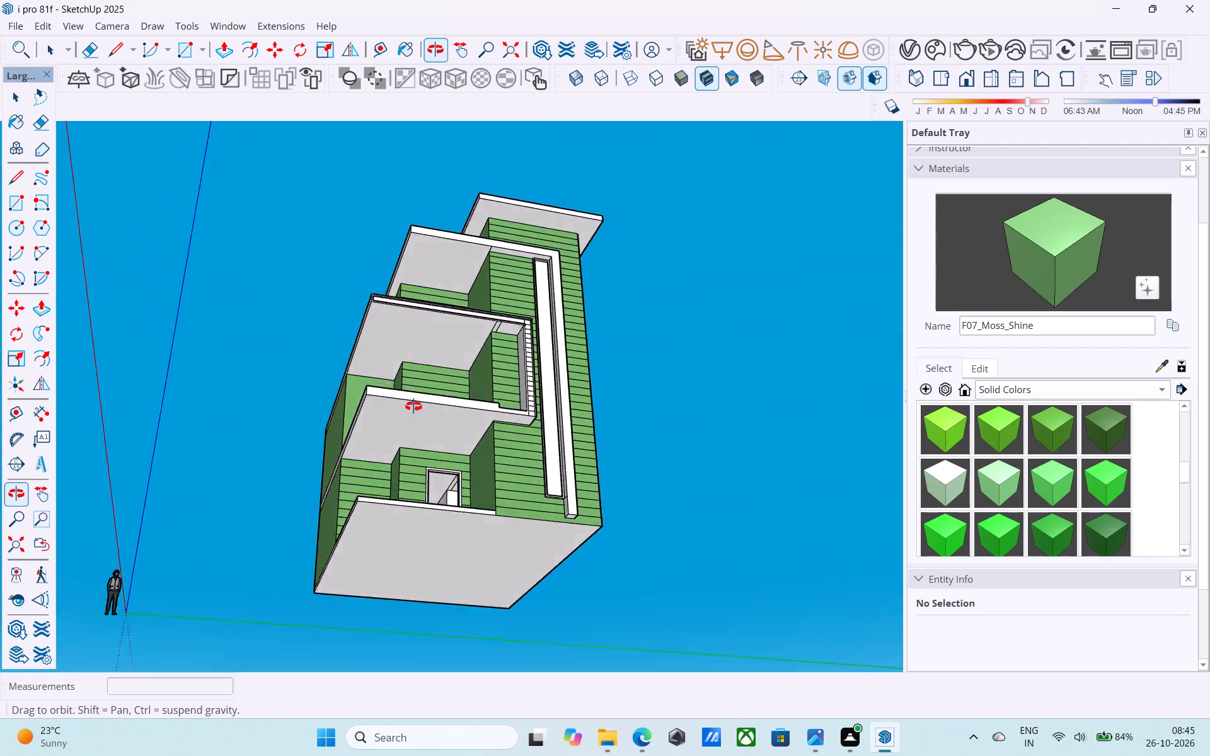
middle_drag(413, 406, 388, 551)
scroll(438, 413, up, 5)
scroll(445, 397, down, 3)
middle_drag(445, 397, 407, 388)
scroll(505, 403, up, 2)
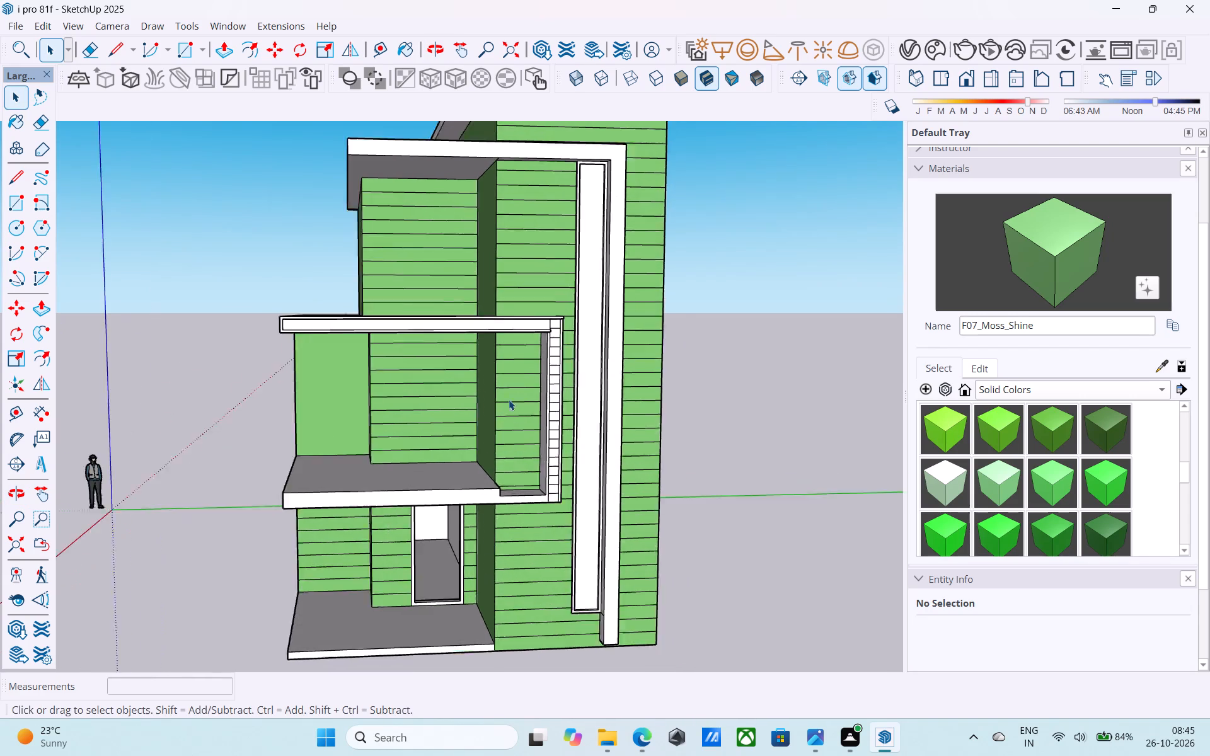
Erase all the horizontal lines on the narrow white vertical strip of the first-floor balcony frame, keeping its border edges.
scroll(509, 399, up, 1)
scroll(573, 357, up, 9)
scroll(557, 306, up, 1)
middle_drag(557, 306, 522, 311)
key(e)
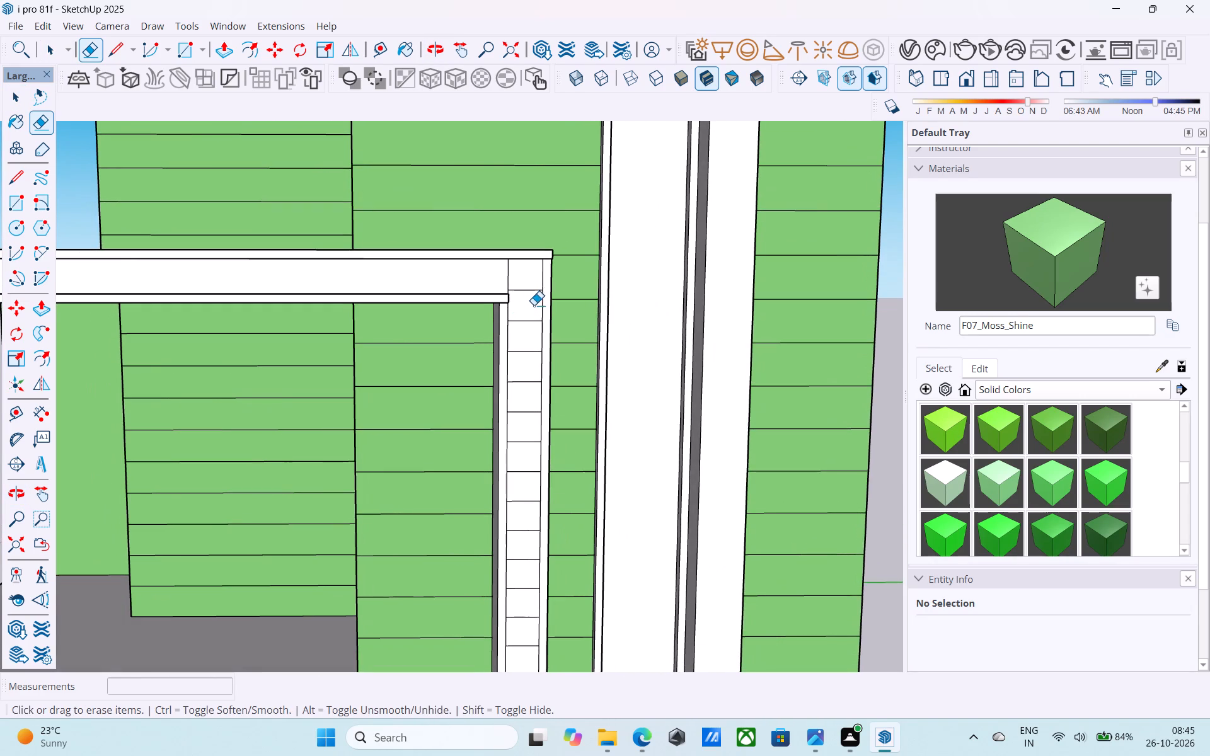
click(529, 290)
drag(527, 312, 529, 318)
click(524, 332)
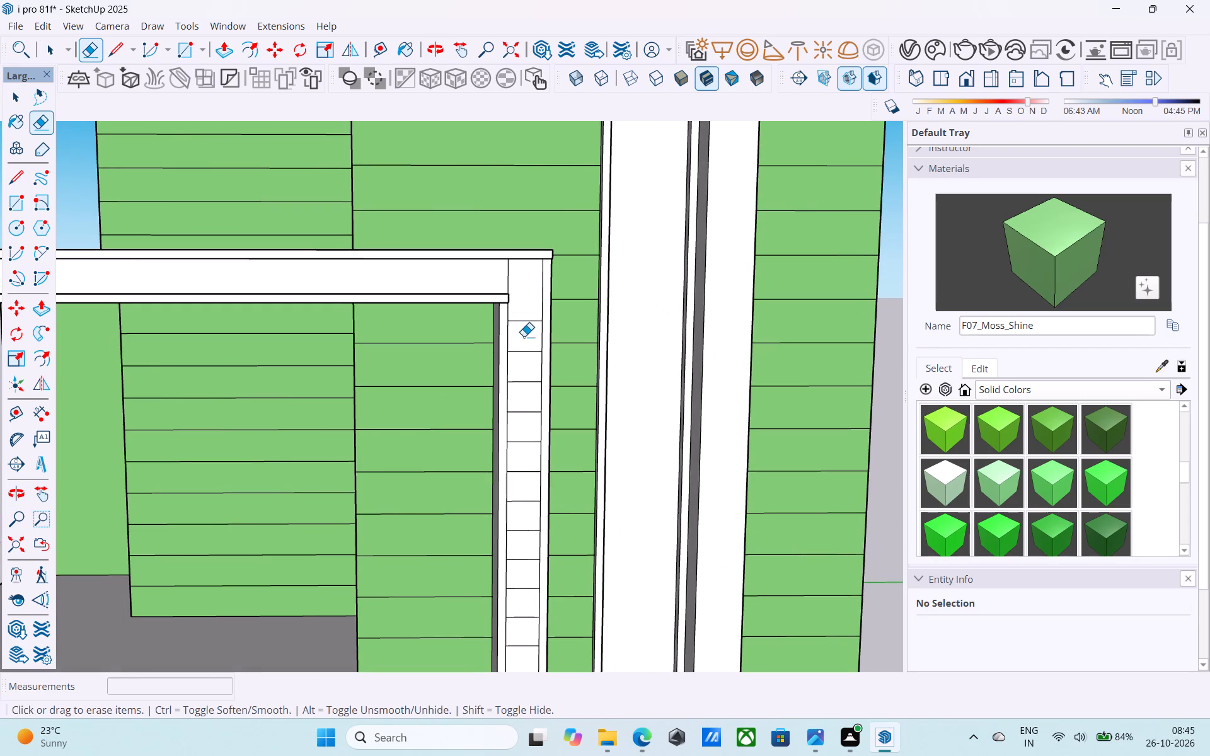
drag(531, 317, 529, 367)
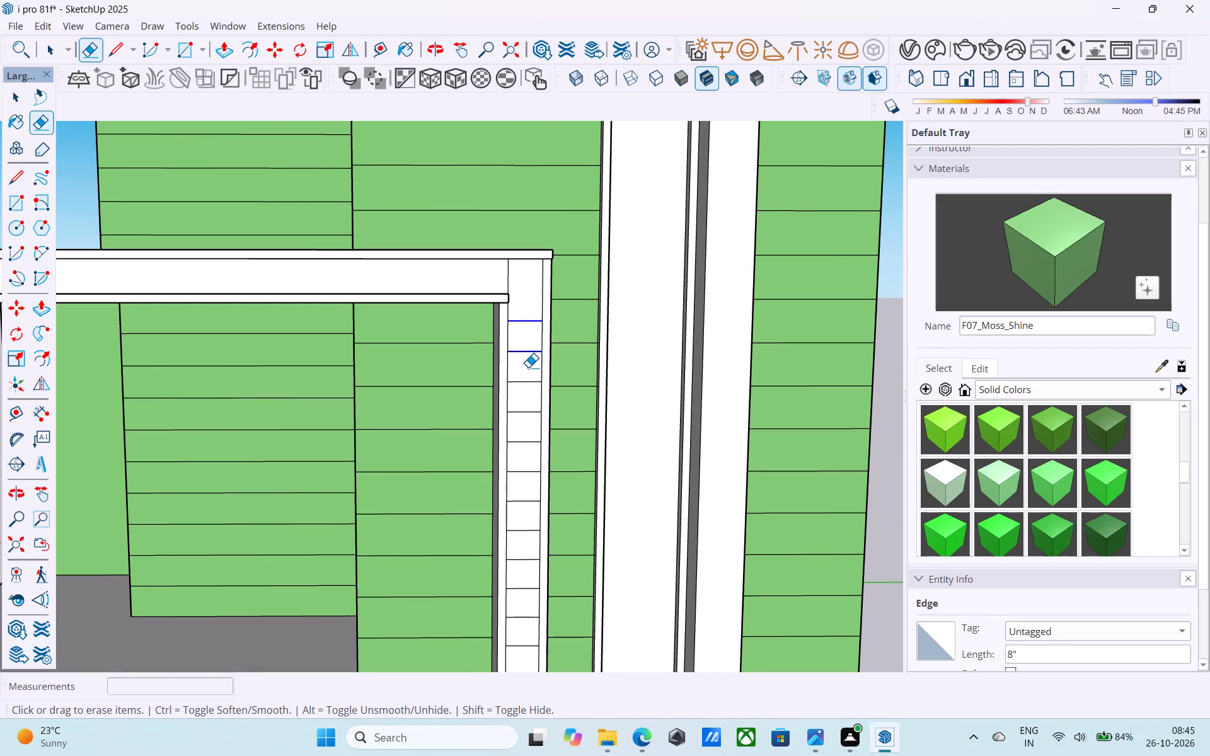
middle_drag(528, 367, 504, 249)
drag(504, 255, 498, 353)
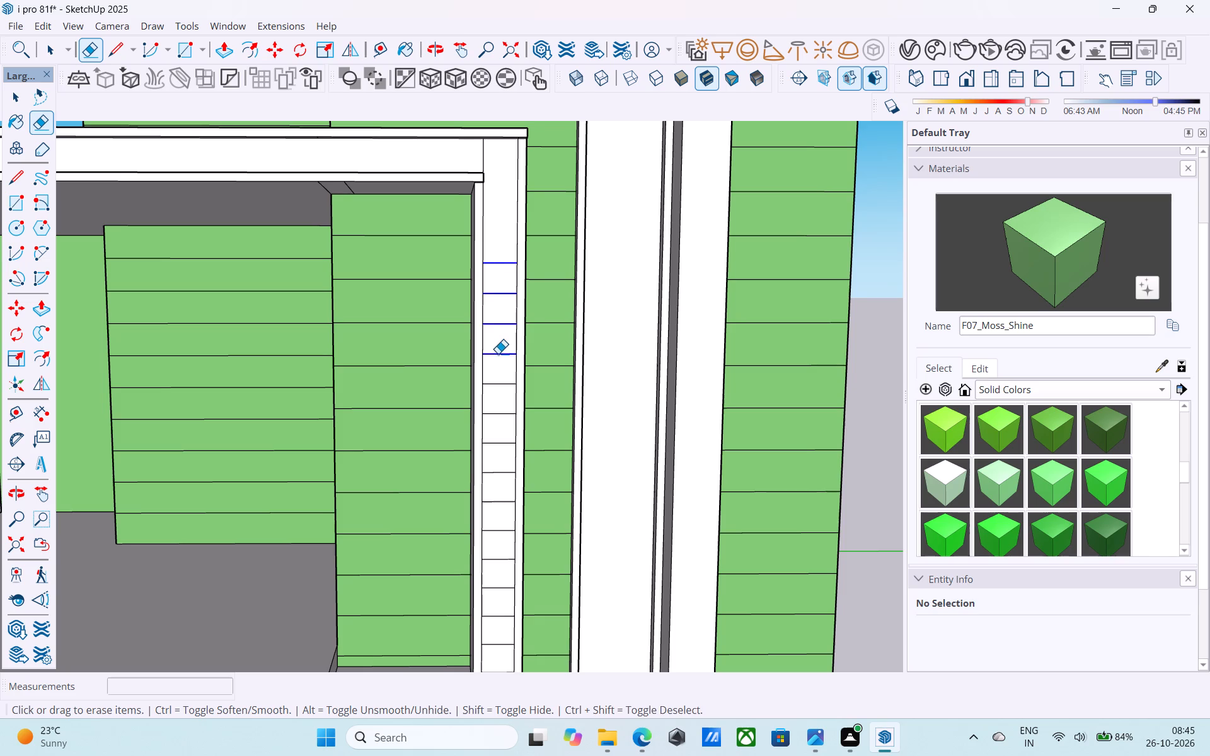
drag(498, 353, 502, 520)
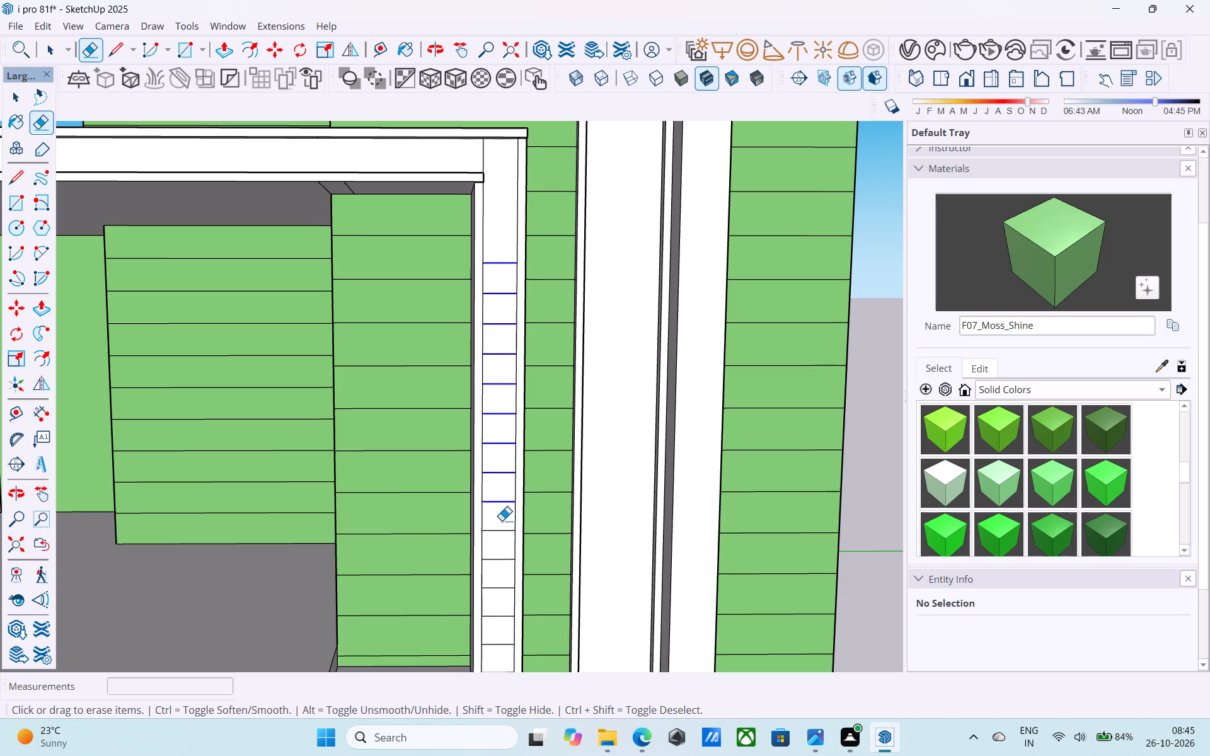
drag(502, 520, 500, 570)
shift+middle_drag(501, 571, 505, 190)
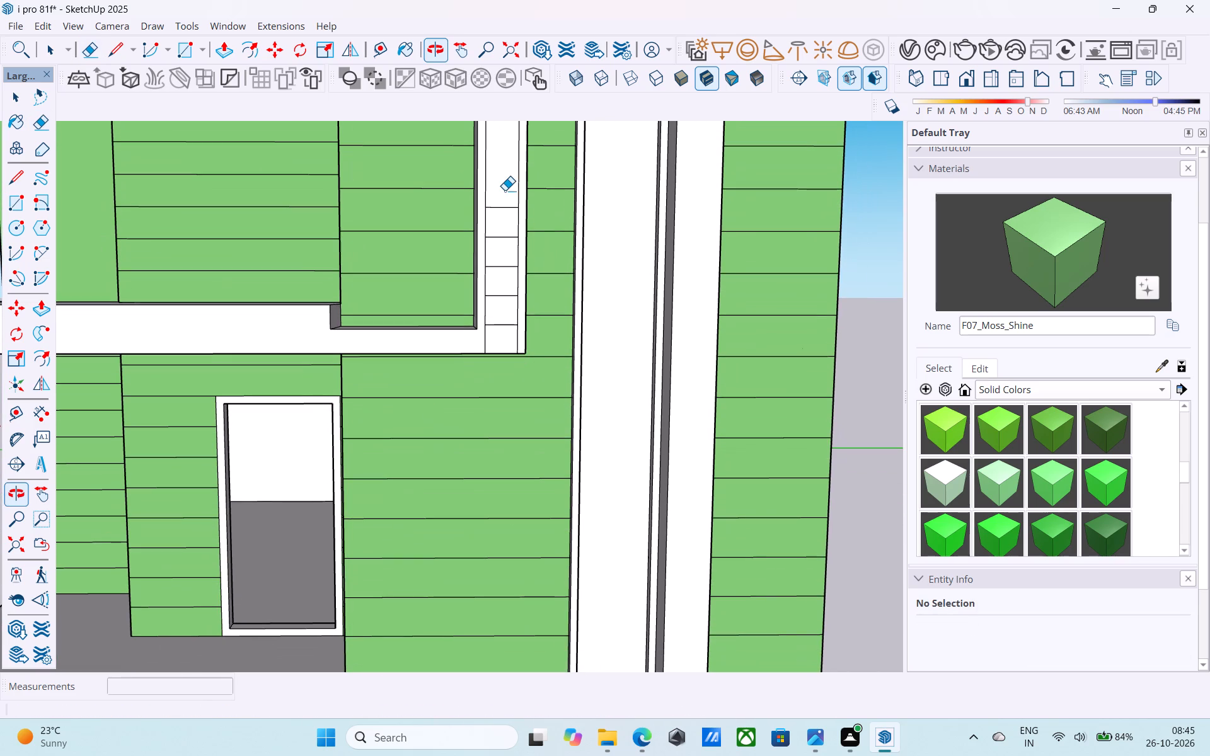
drag(505, 193, 499, 336)
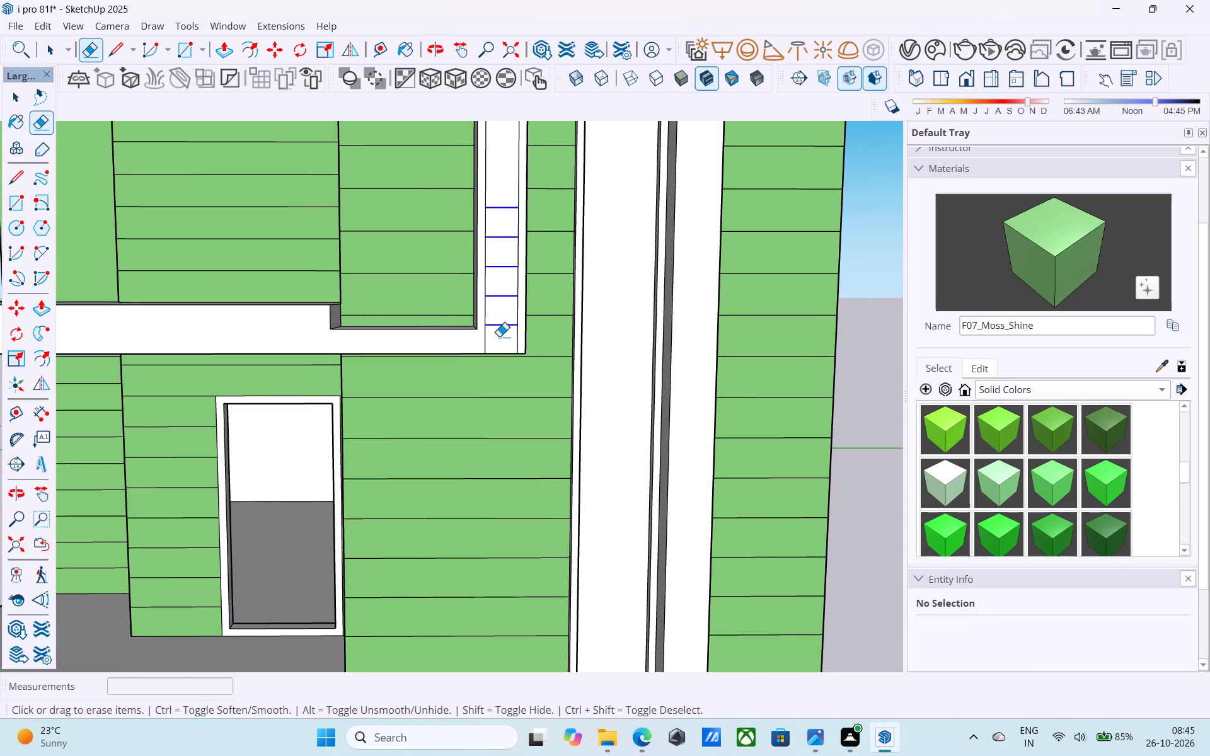
drag(499, 336, 499, 356)
key(ctrl+z)
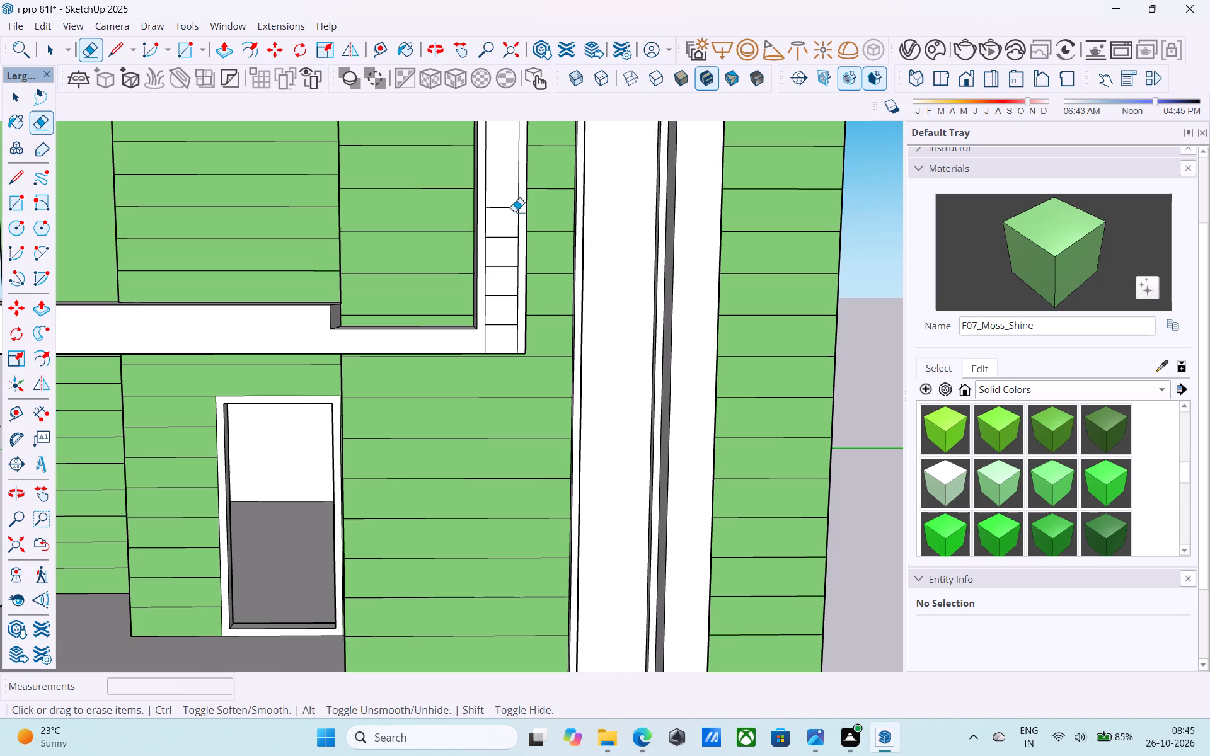
drag(502, 195, 497, 327)
Save the model.
key(ctrl+s)
Copy the vertical strip's bottom edge up 11' 10" to its top and divide the distance into 40 equal spaces.
key(space)
scroll(478, 272, down, 3)
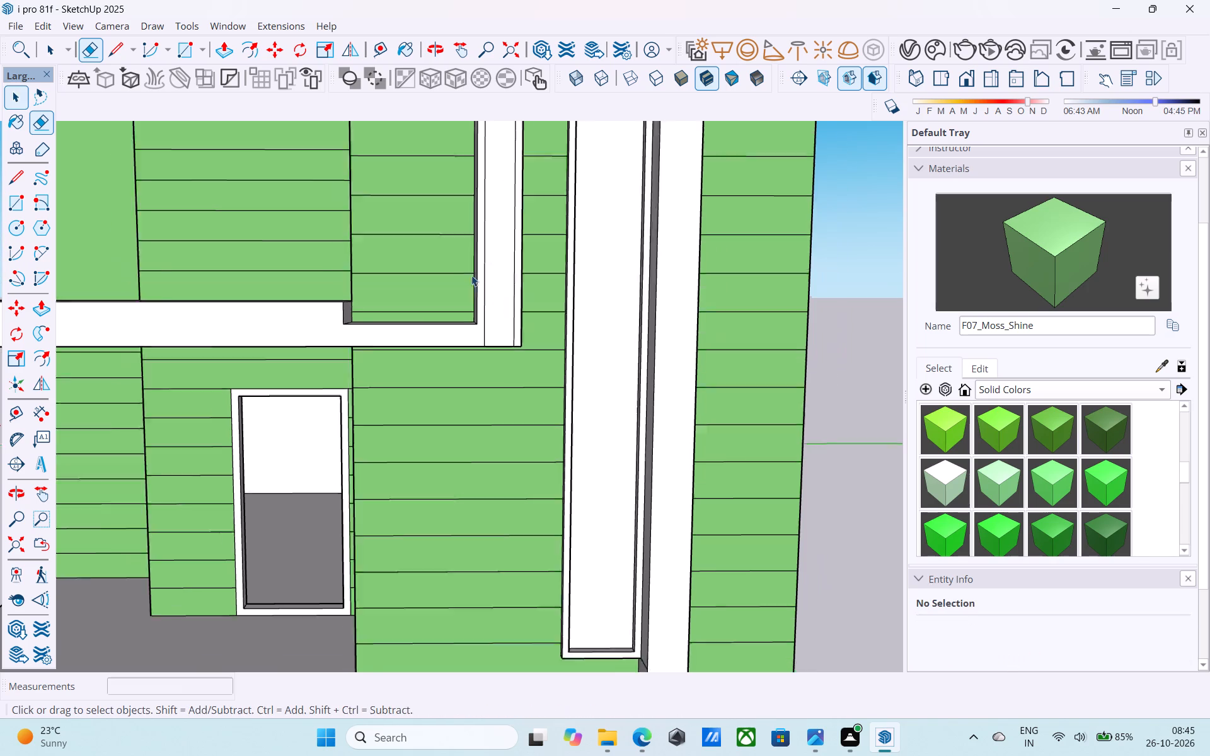
scroll(471, 275, down, 8)
middle_drag(465, 270, 354, 399)
scroll(469, 380, up, 12)
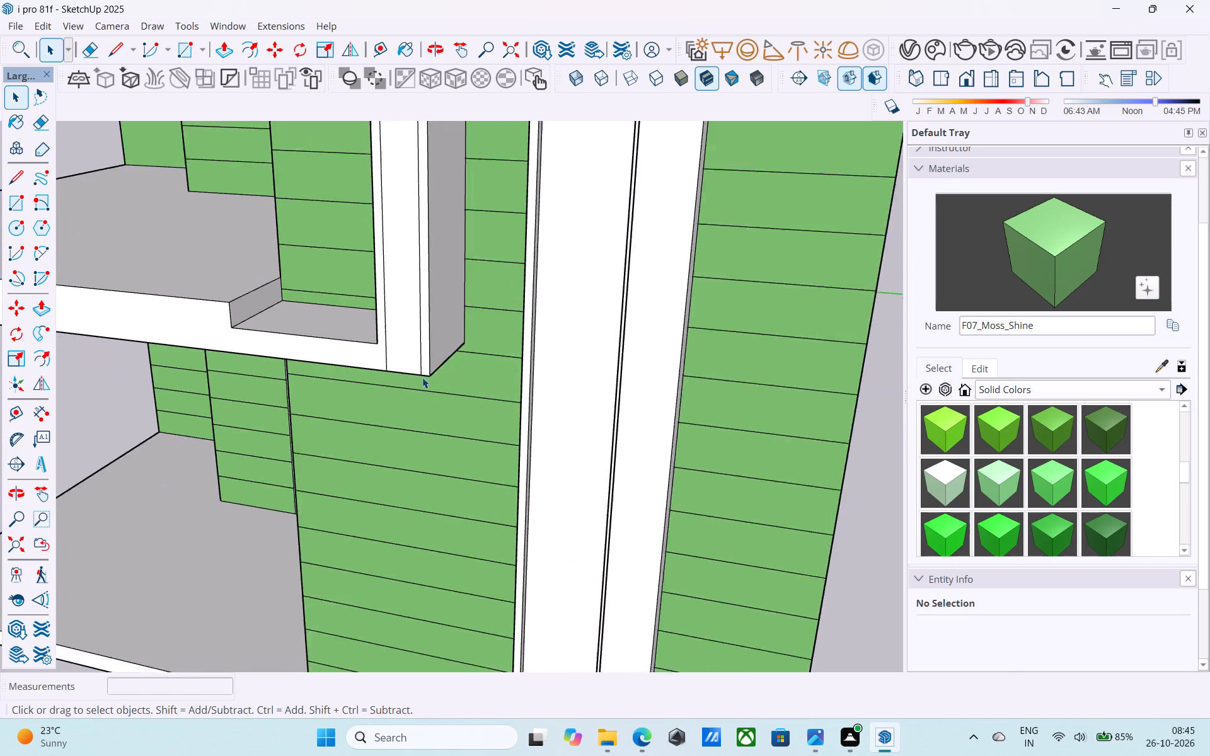
scroll(422, 377, up, 2)
click(412, 374)
key(m)
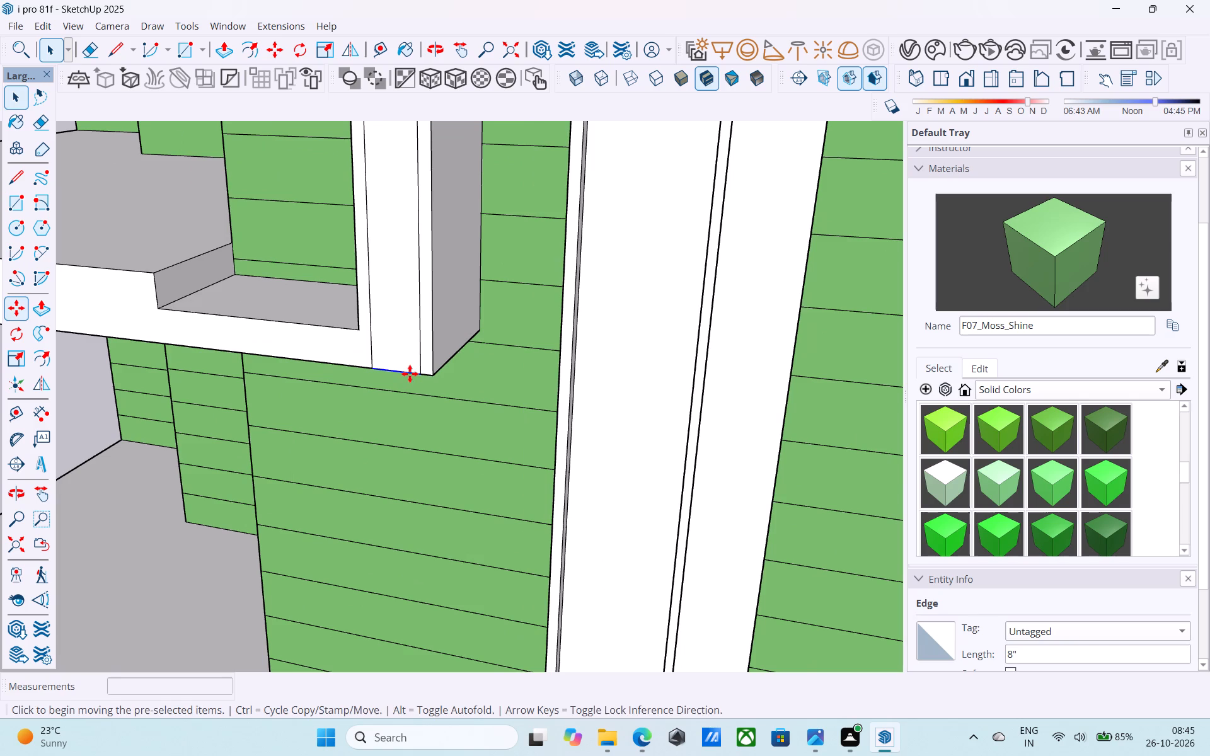
click(421, 368)
scroll(420, 314, down, 9)
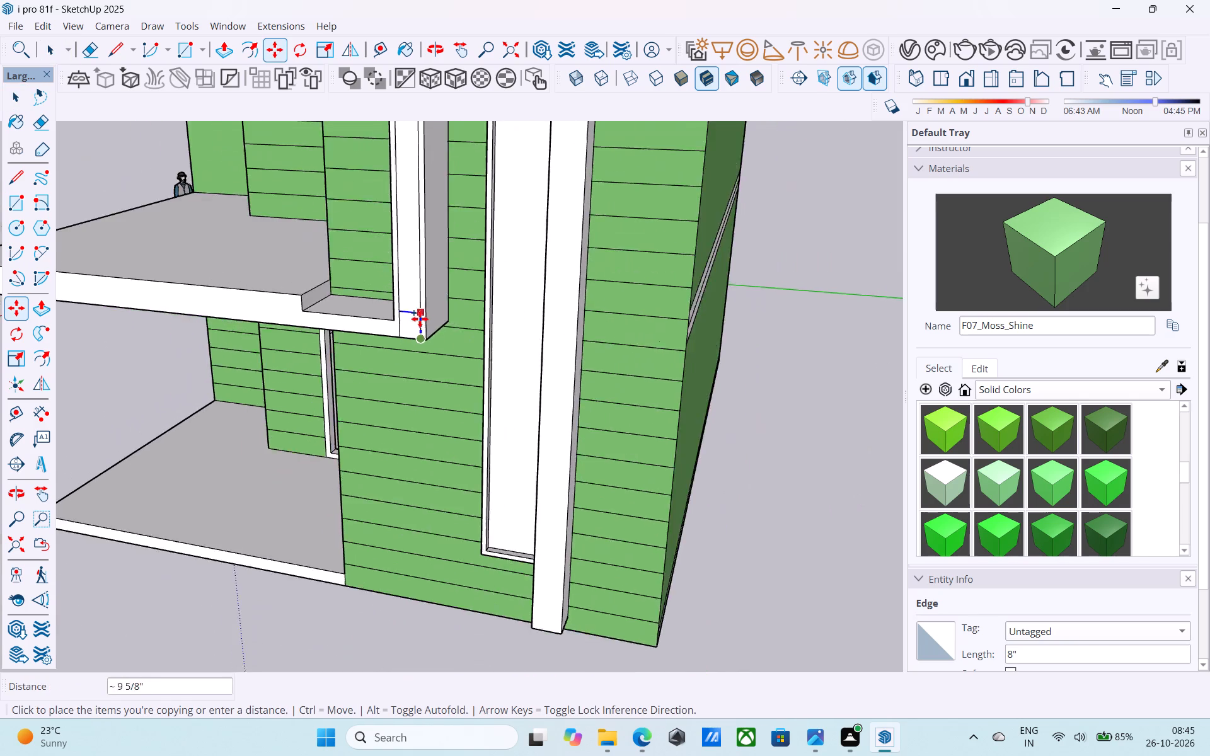
shift+middle_drag(418, 329, 457, 556)
scroll(451, 376, down, 6)
shift+middle_drag(446, 345, 481, 326)
scroll(468, 260, up, 10)
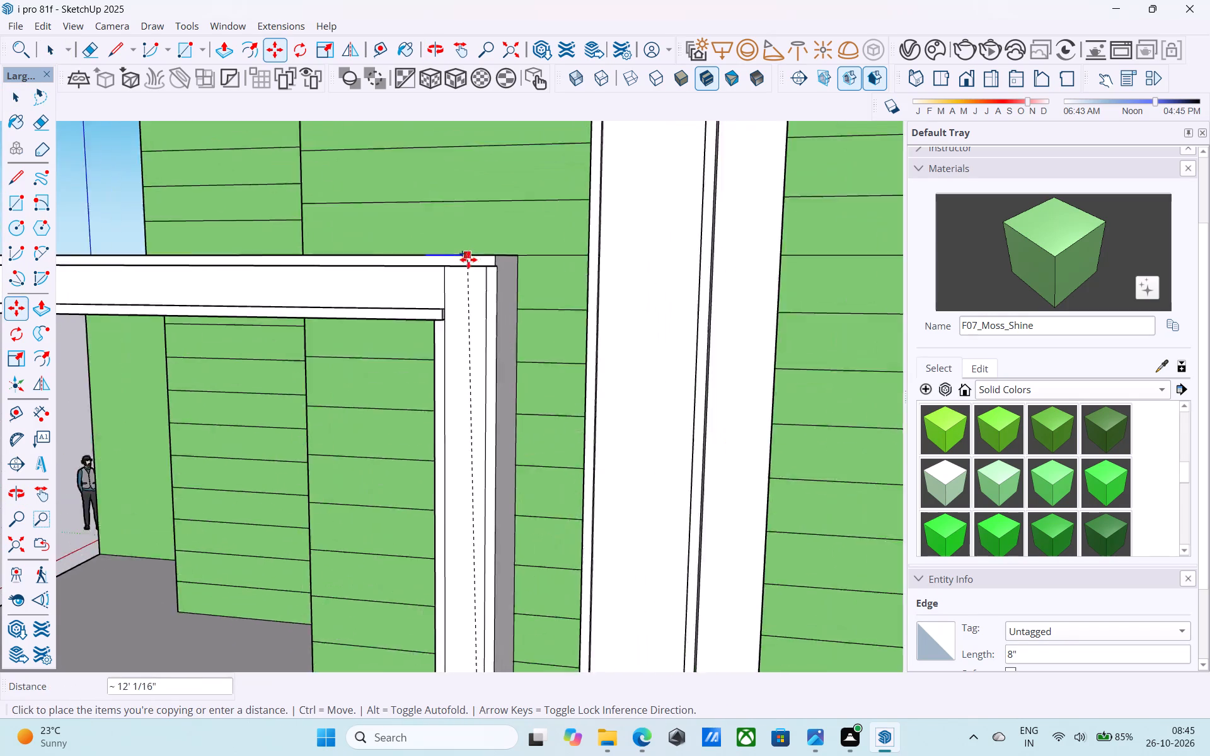
scroll(468, 260, up, 16)
middle_drag(497, 270, 538, 211)
scroll(538, 212, up, 1)
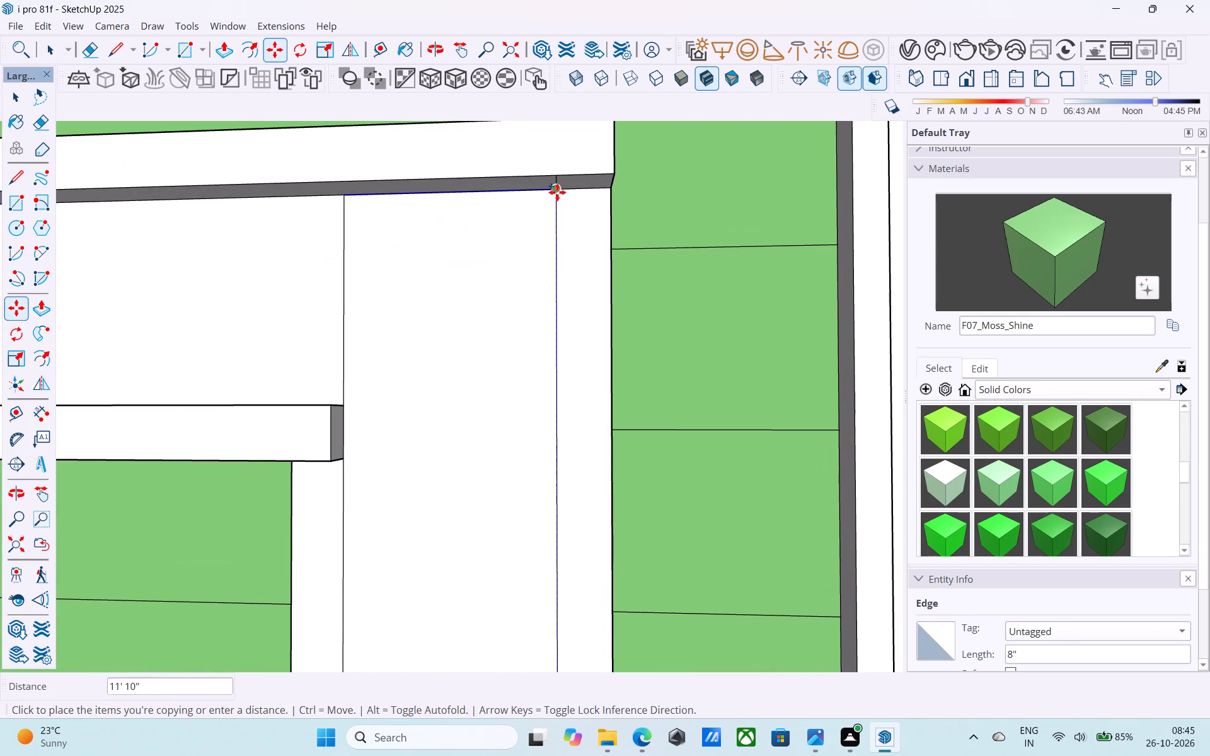
click(558, 190)
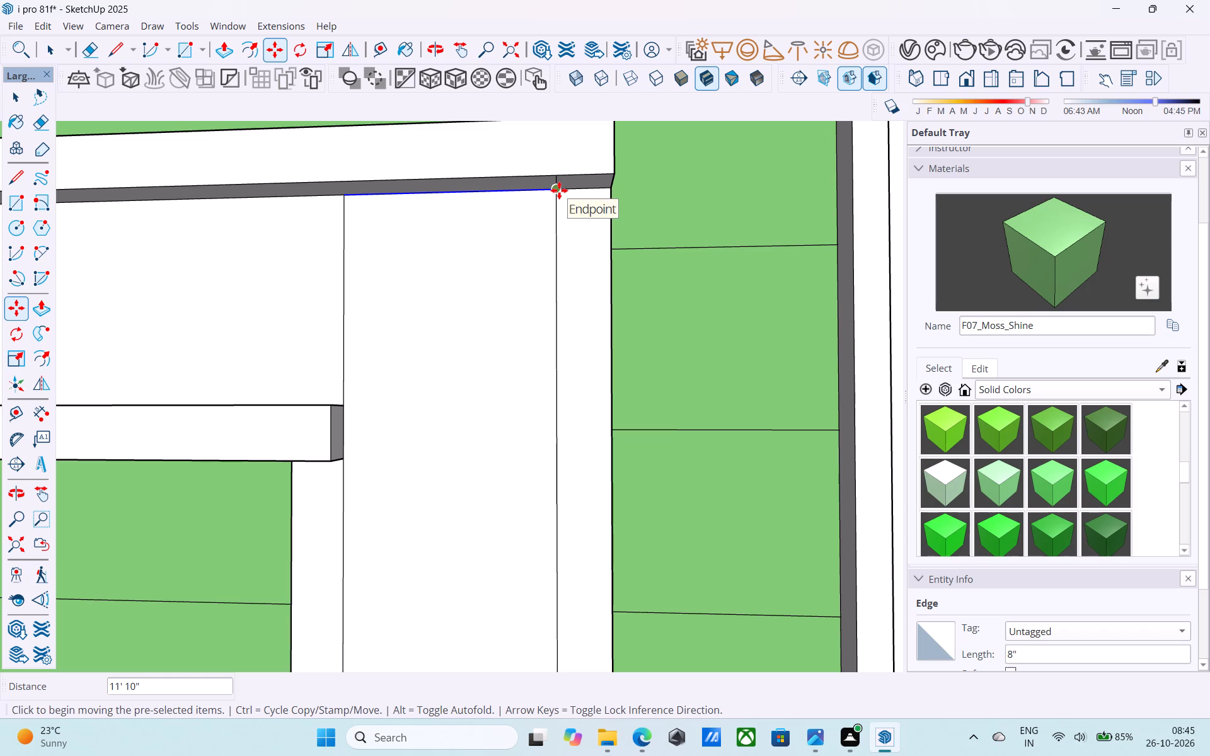
key(slash)
text(40)
key(Return)
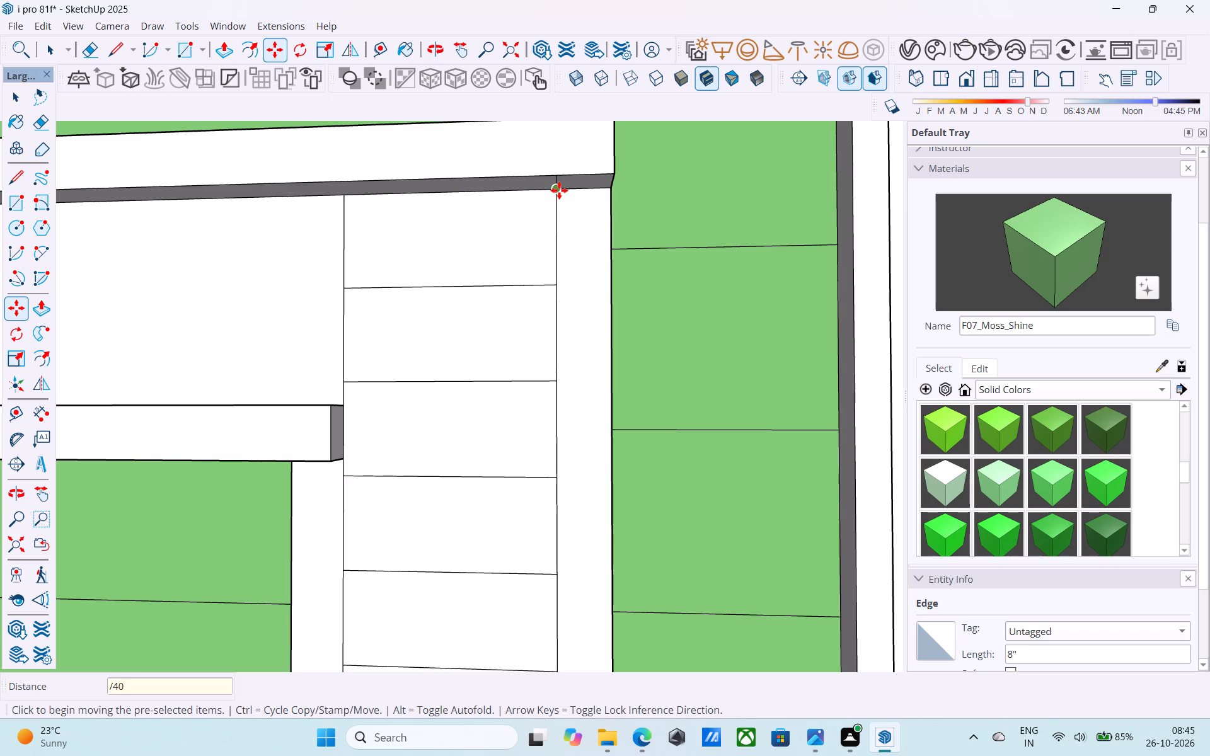
key(space)
Draw a line along the recessed white upper band of the balcony frame, extending the strip's uppermost dividing line to the band's far end.
scroll(556, 187, down, 19)
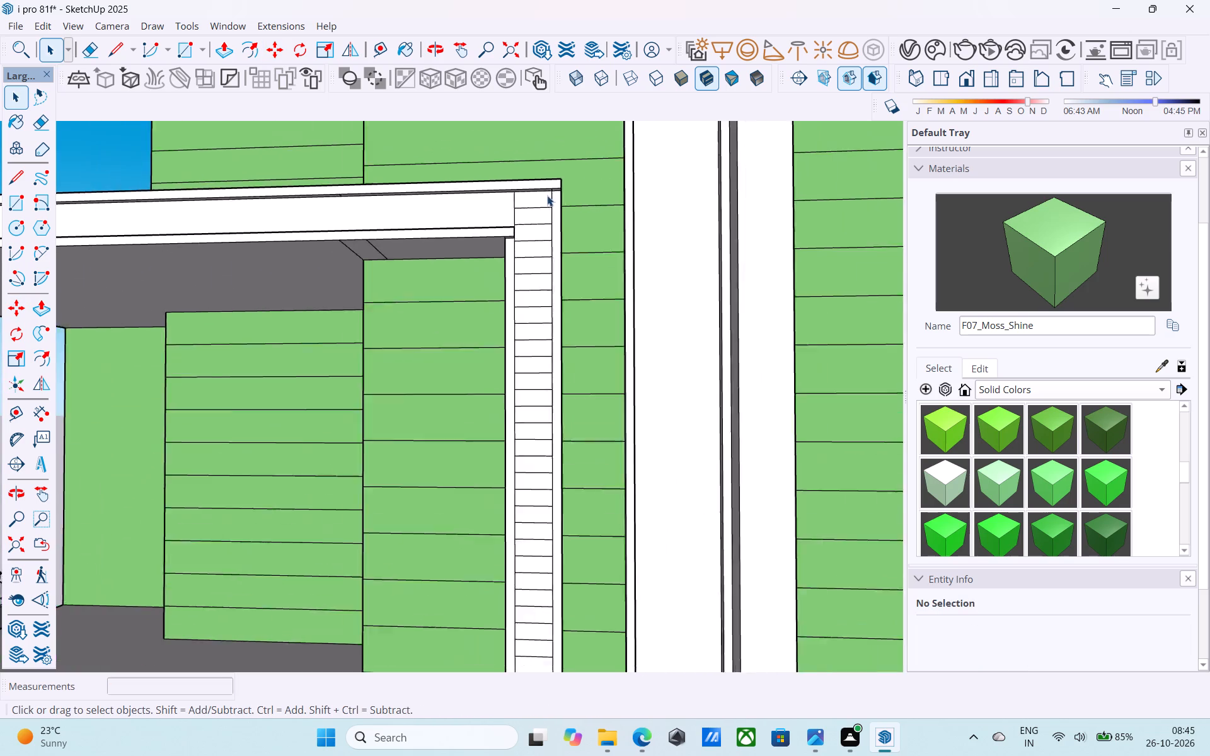
scroll(547, 195, down, 8)
scroll(545, 196, up, 1)
scroll(545, 196, down, 7)
middle_drag(545, 209, 594, 319)
scroll(584, 236, up, 6)
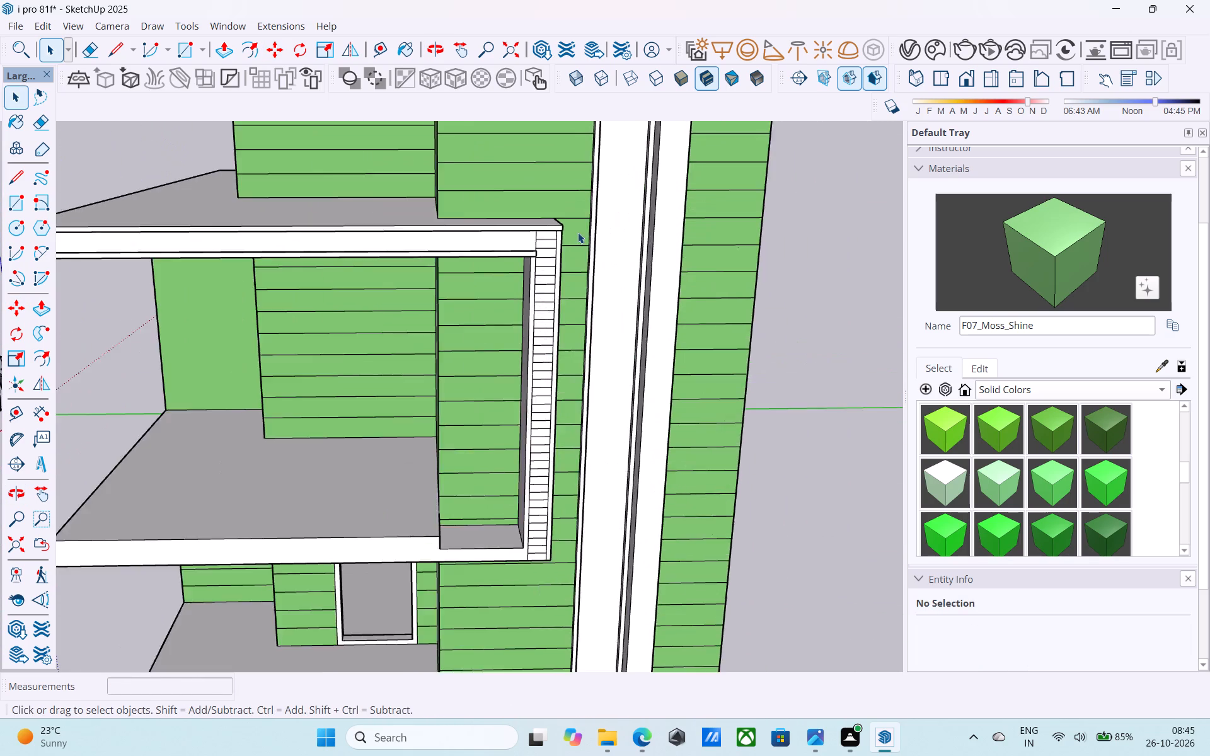
scroll(578, 232, up, 1)
scroll(580, 227, down, 7)
middle_drag(478, 238, 554, 202)
scroll(620, 224, up, 7)
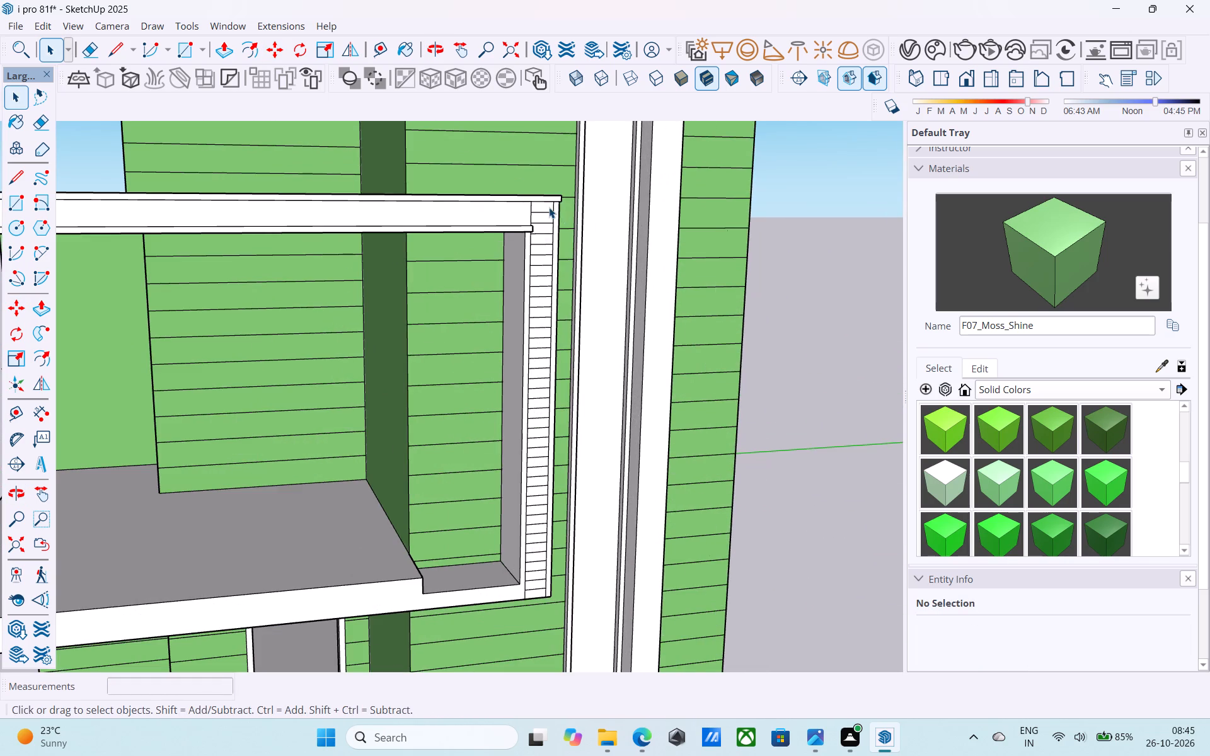
scroll(549, 207, up, 9)
key(l)
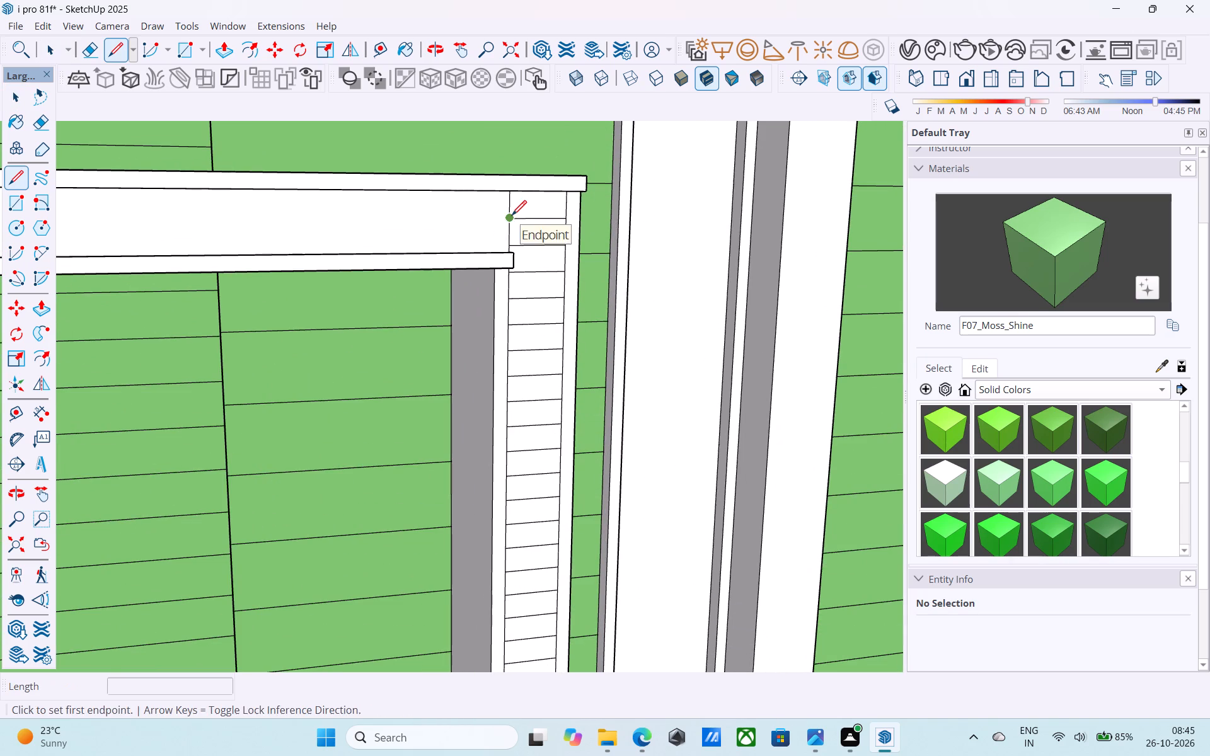
click(512, 217)
scroll(512, 214, down, 13)
shift+middle_drag(240, 251, 559, 222)
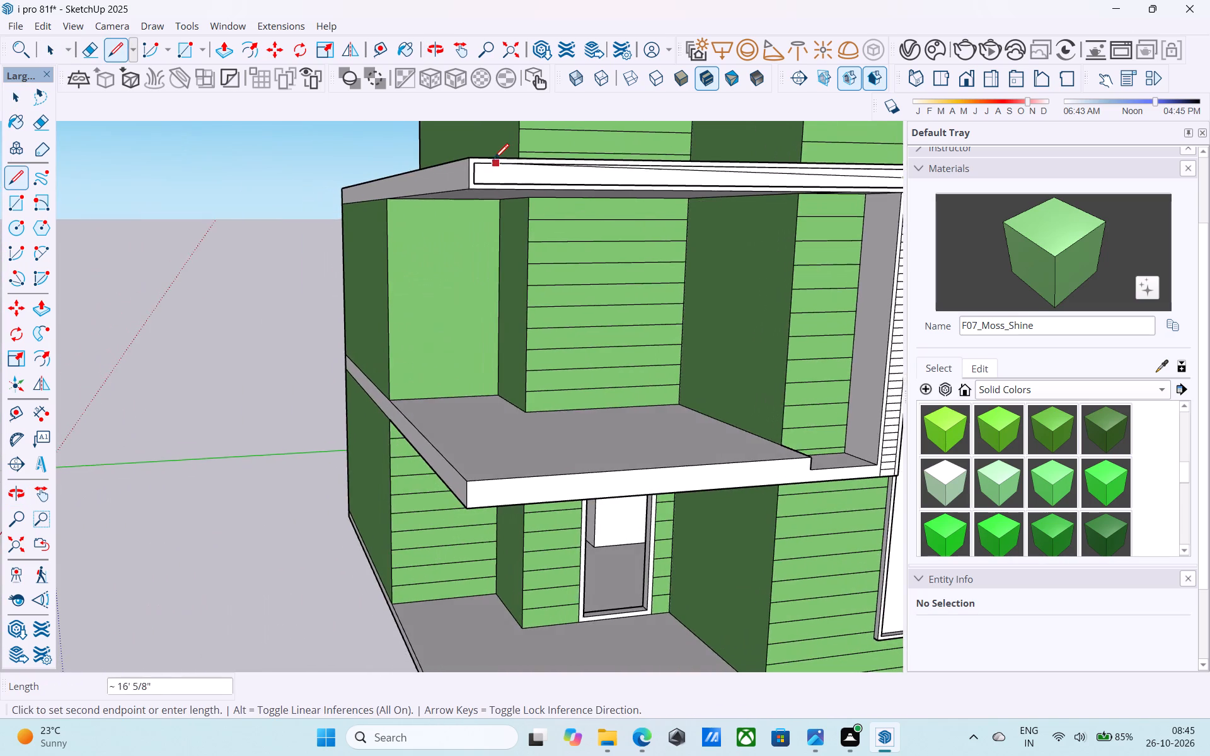
scroll(494, 160, up, 10)
middle_drag(477, 178, 253, 203)
scroll(503, 169, up, 10)
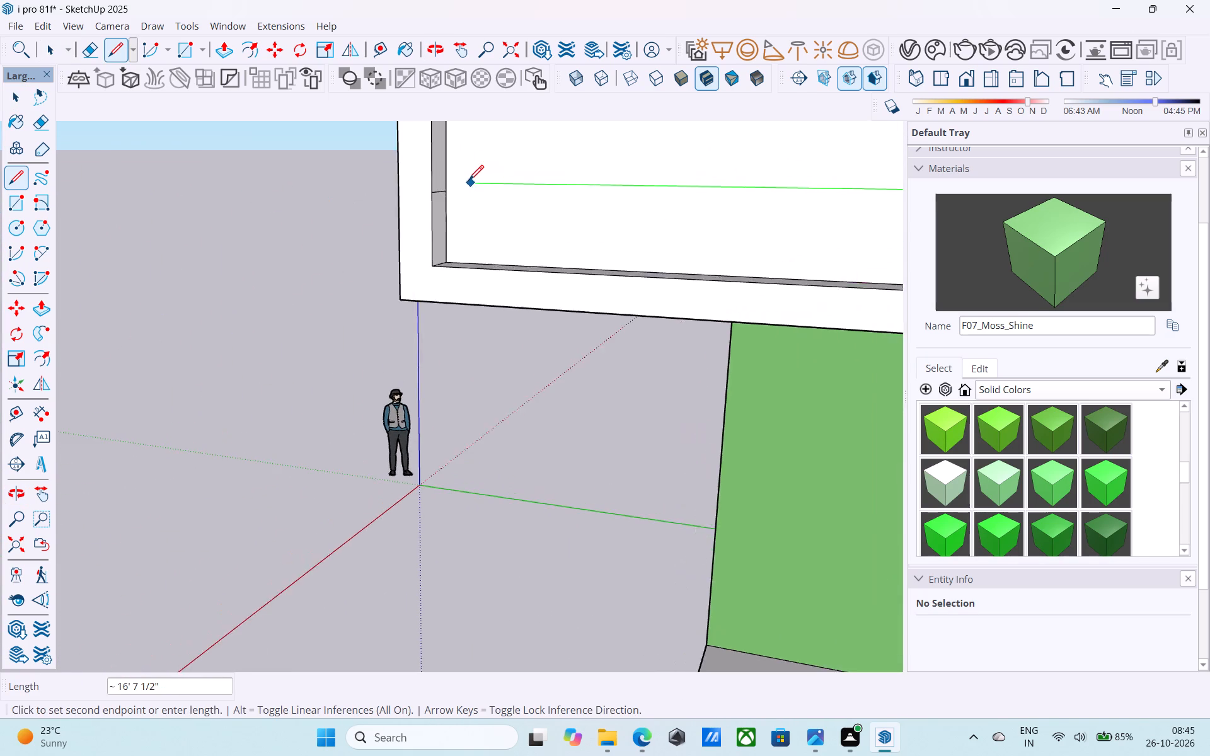
scroll(469, 181, up, 3)
click(438, 185)
Draw a second line about 16' 9" long across the upper band, extending the strip's second dividing line to the far end.
scroll(276, 200, down, 16)
middle_drag(268, 201, 410, 188)
scroll(411, 187, up, 10)
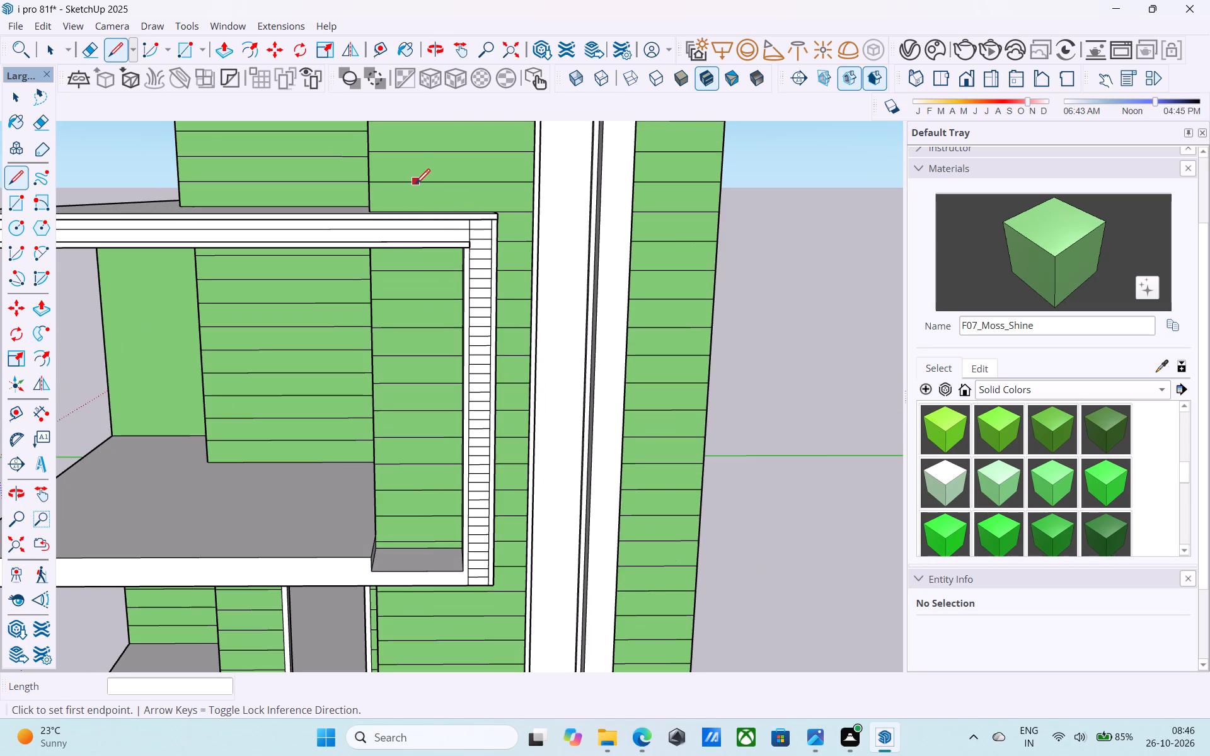
scroll(452, 229, up, 16)
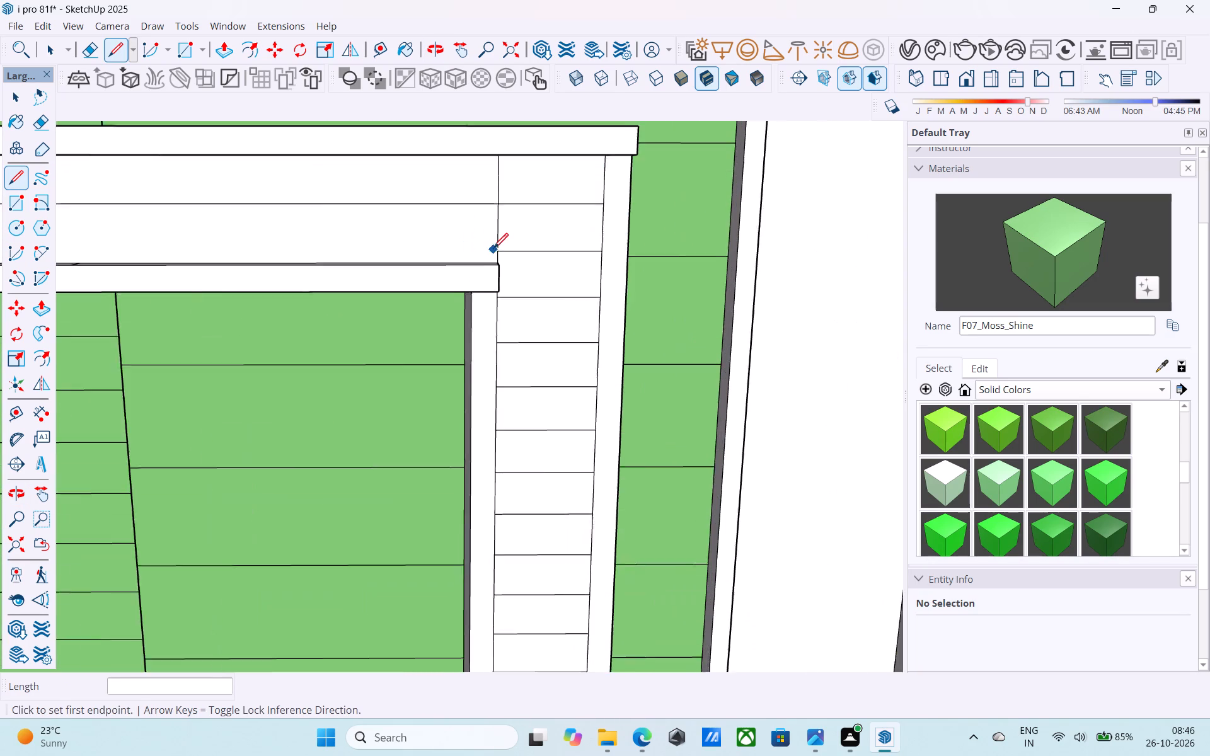
scroll(493, 249, up, 2)
click(495, 251)
scroll(493, 241, down, 11)
shift+middle_drag(349, 213, 744, 210)
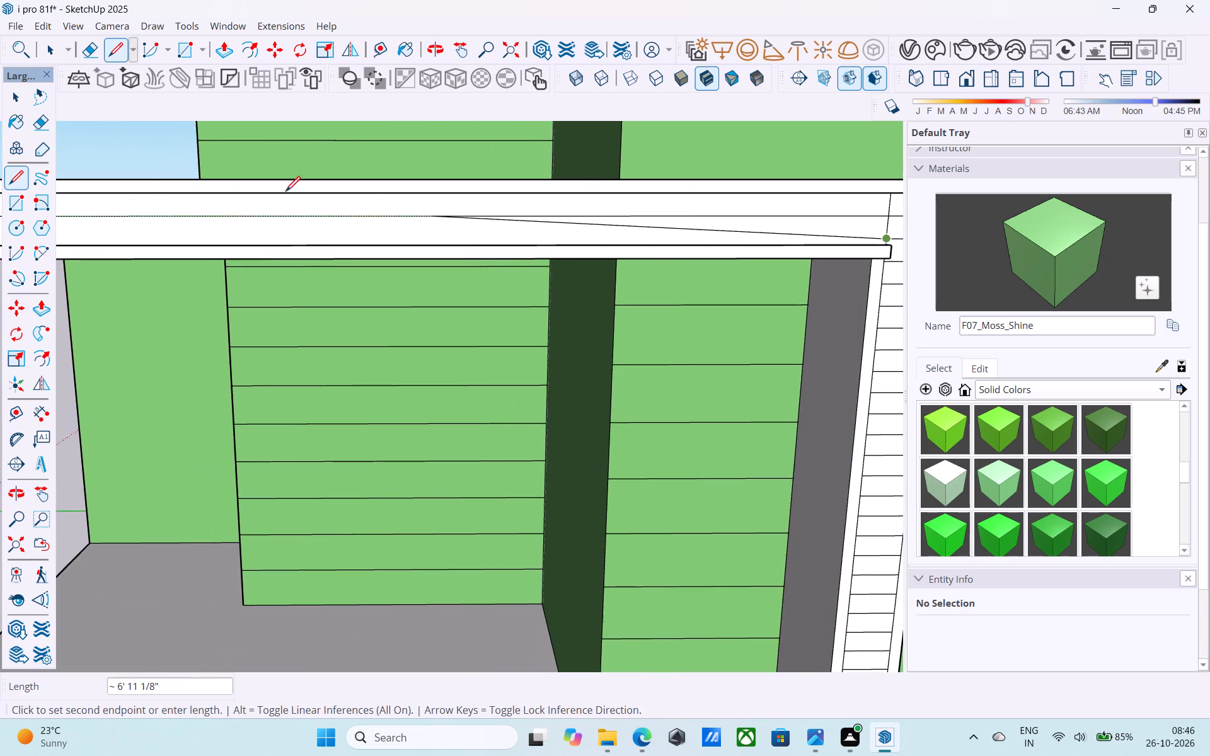
shift+middle_drag(223, 194, 512, 175)
shift+middle_drag(290, 203, 720, 201)
scroll(410, 208, down, 1)
scroll(357, 224, up, 7)
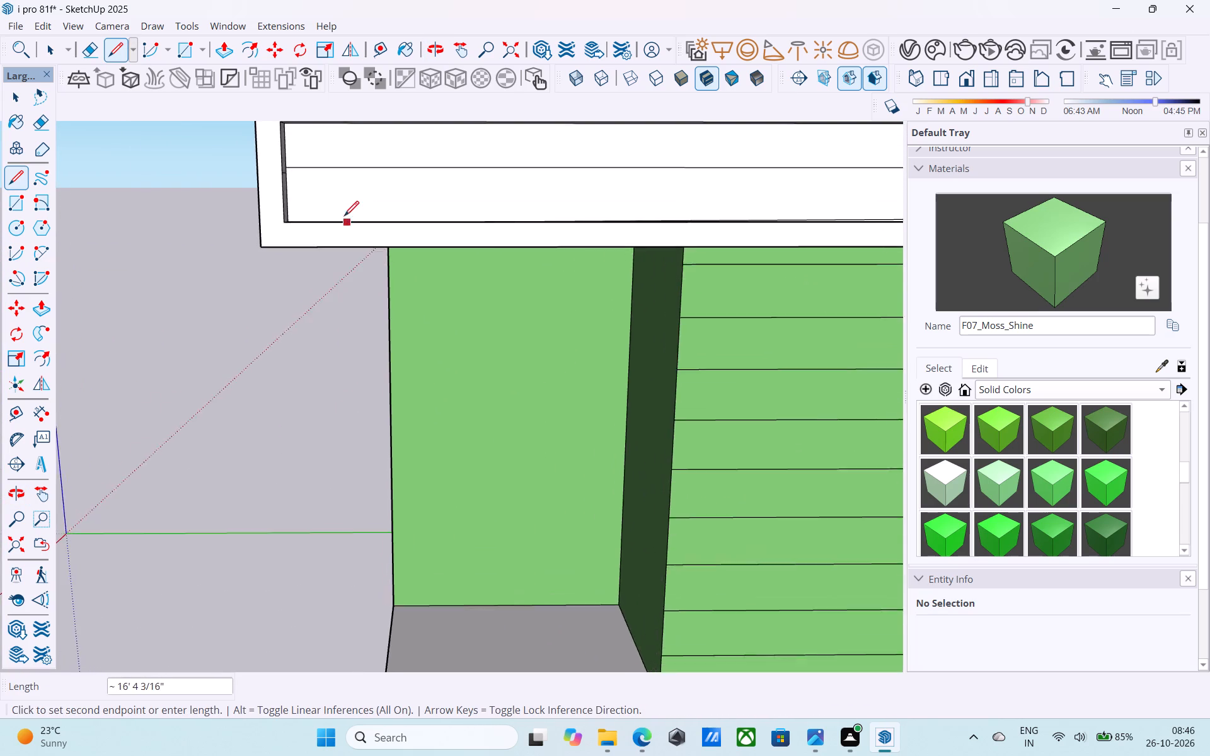
scroll(344, 217, up, 8)
middle_drag(330, 210, 281, 217)
click(256, 201)
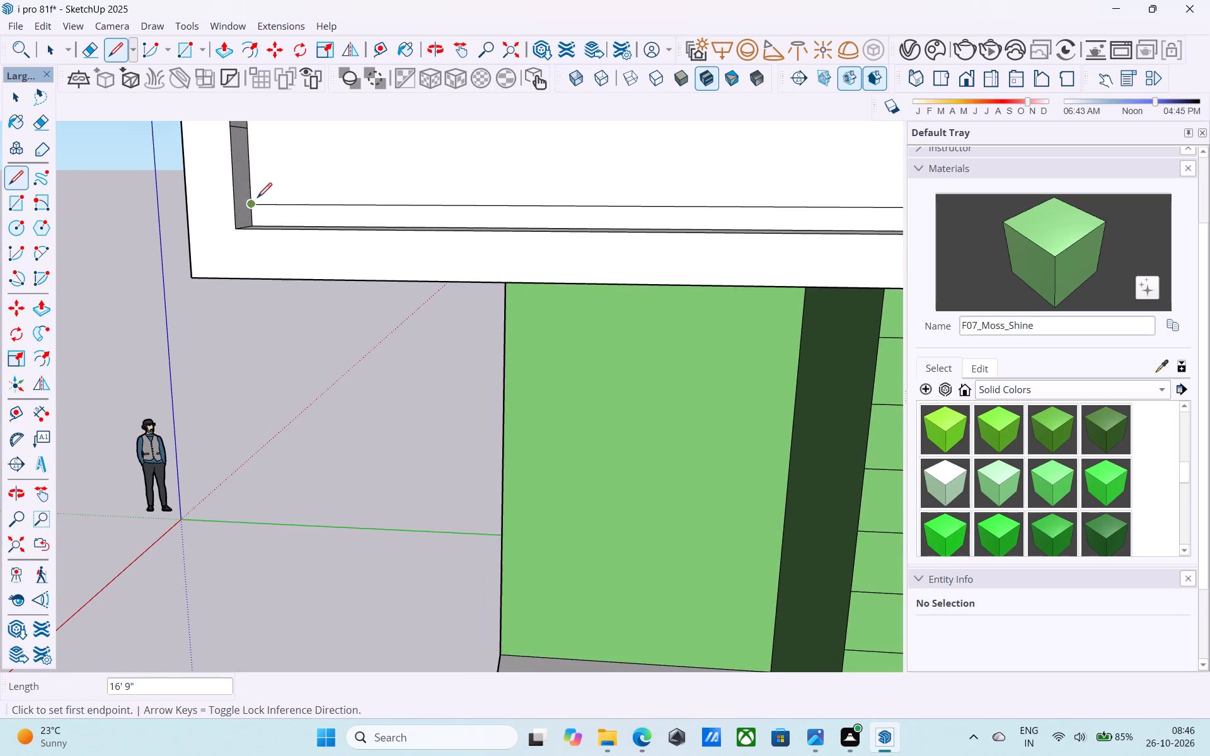
Erase the short stray line on the inner end face of the upper band's recess.
scroll(311, 156, down, 5)
shift+middle_drag(311, 156, 118, 300)
middle_drag(134, 274, 100, 258)
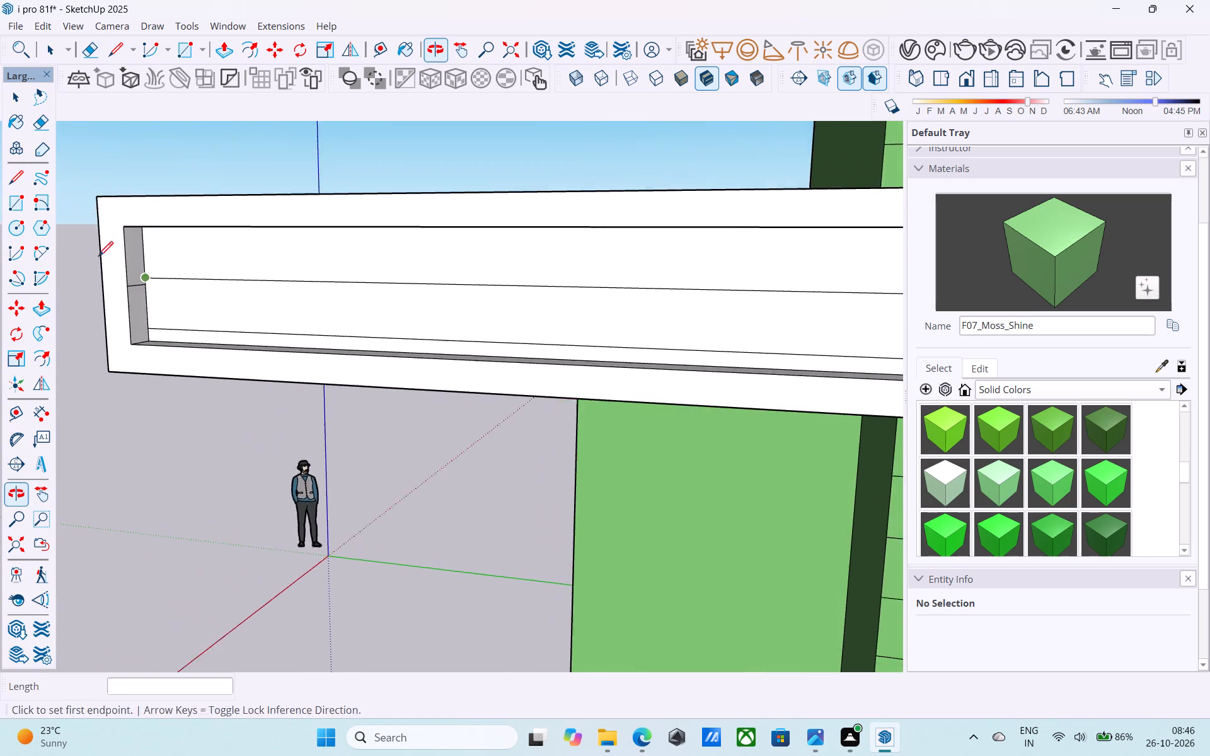
key(e)
scroll(99, 256, up, 4)
scroll(144, 251, down, 5)
scroll(274, 280, up, 5)
scroll(219, 270, down, 1)
scroll(217, 270, up, 3)
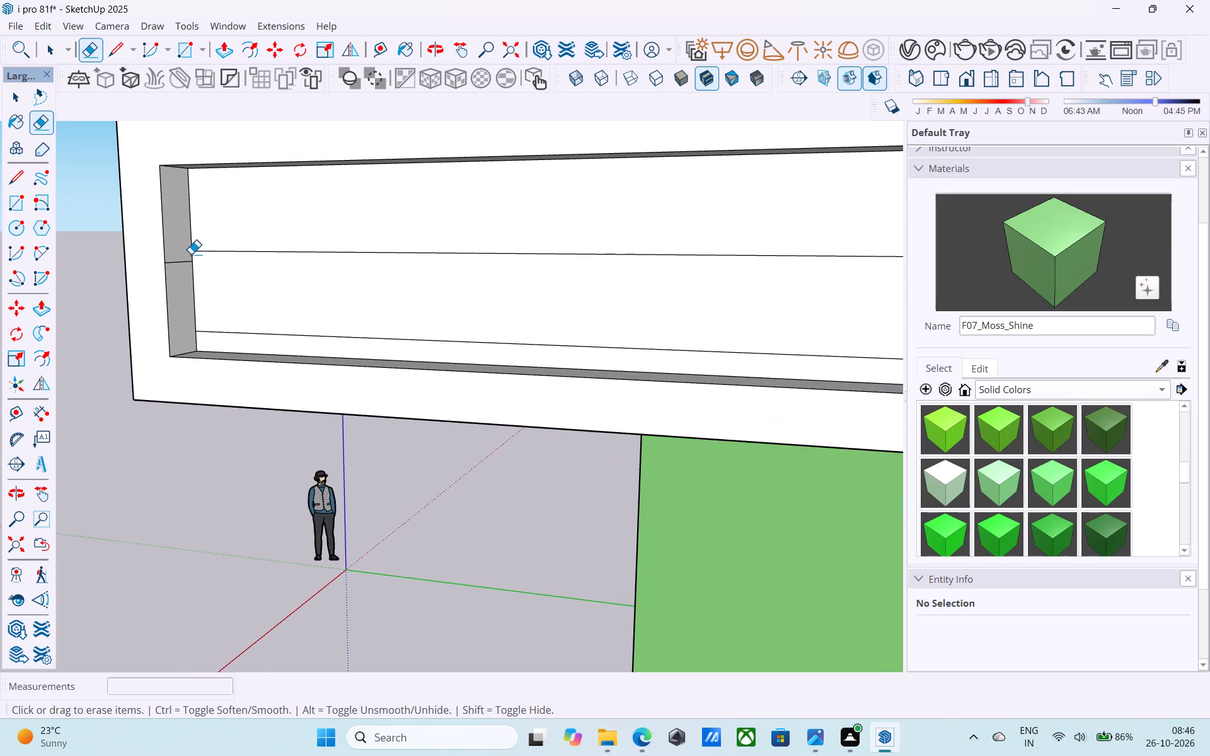
drag(188, 255, 178, 264)
Erase the vertical line segments separating the upper band from the vertical strip where they meet at the frame corner.
scroll(190, 264, down, 6)
shift+middle_drag(265, 266, 216, 263)
scroll(244, 225, down, 7)
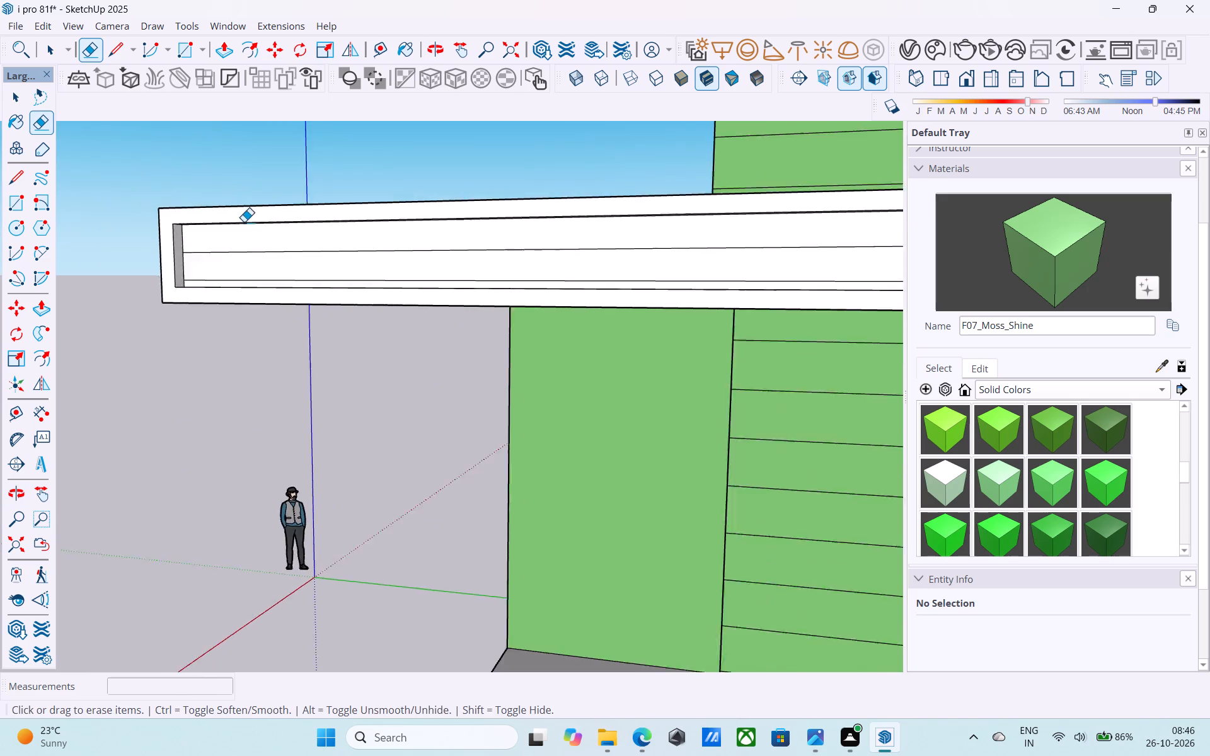
scroll(244, 222, down, 11)
shift+middle_drag(510, 229, 383, 210)
scroll(557, 229, up, 9)
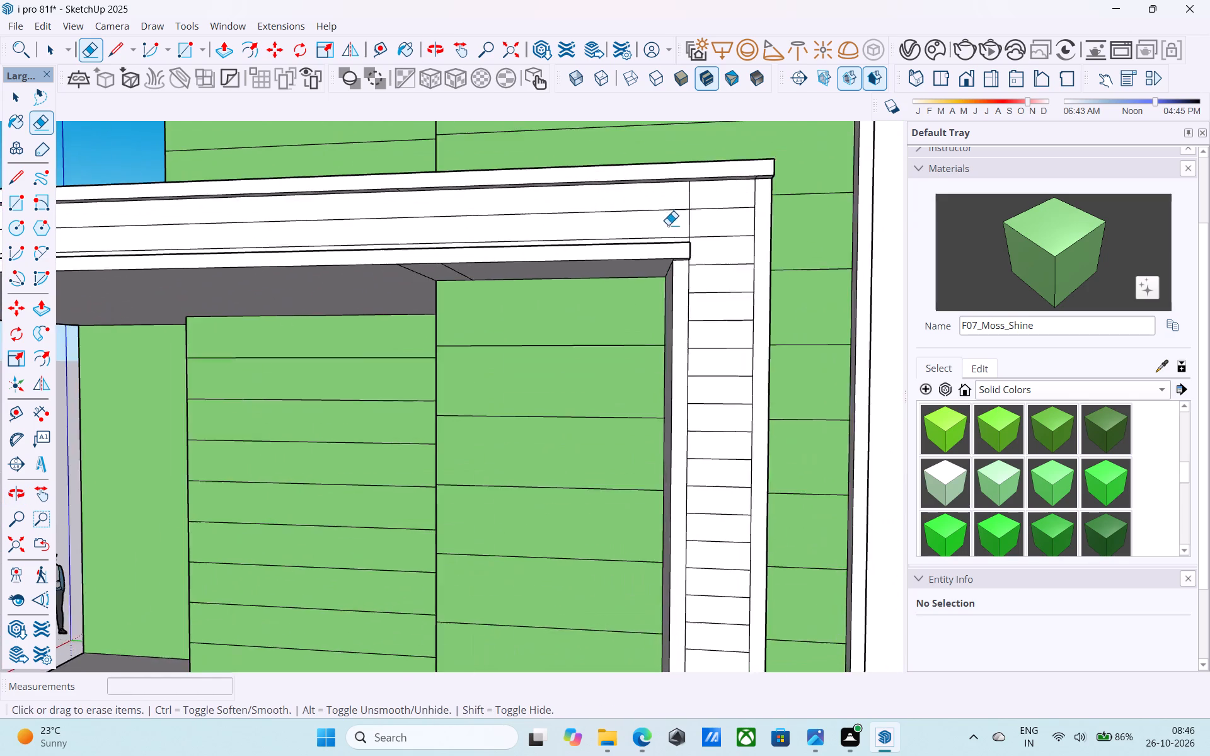
scroll(668, 225, up, 5)
drag(691, 217, 673, 220)
click(683, 189)
Check the balcony frame's joined corner and save the model.
scroll(610, 192, down, 6)
shift+middle_drag(587, 196, 298, 262)
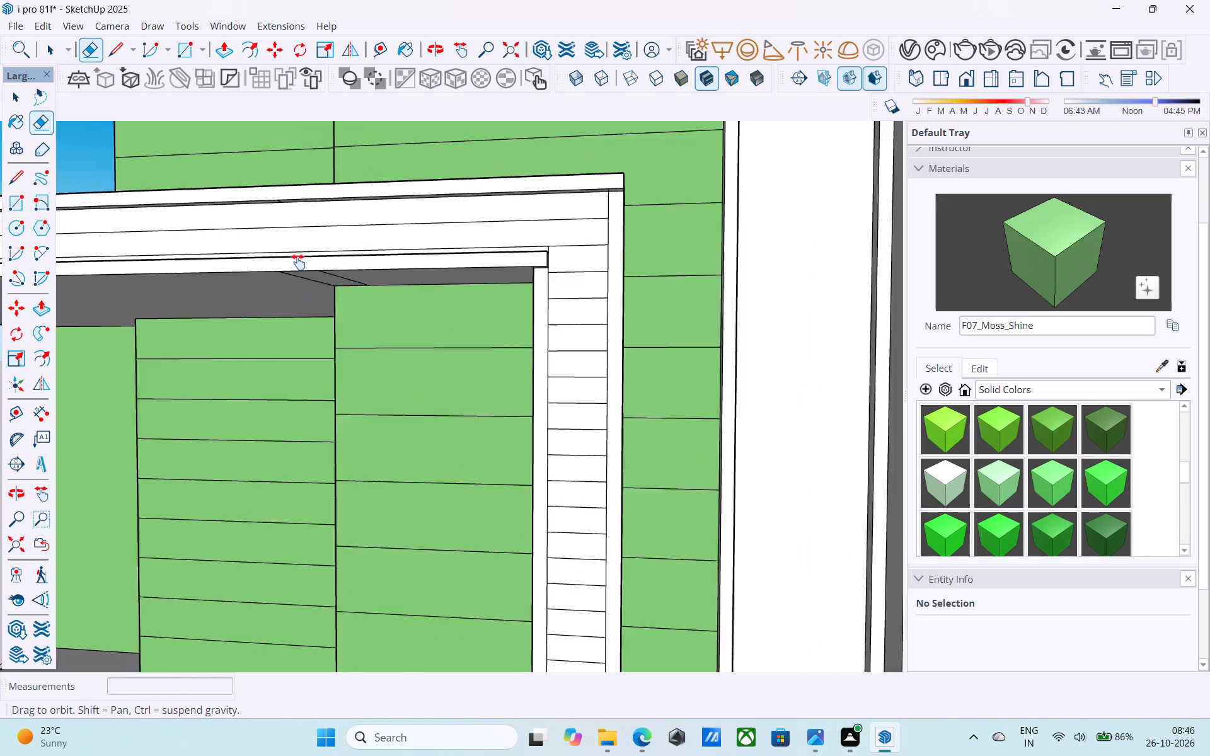
shift+middle_drag(298, 262, 455, 208)
scroll(455, 208, up, 1)
scroll(458, 205, down, 5)
shift+middle_drag(459, 209, 458, 361)
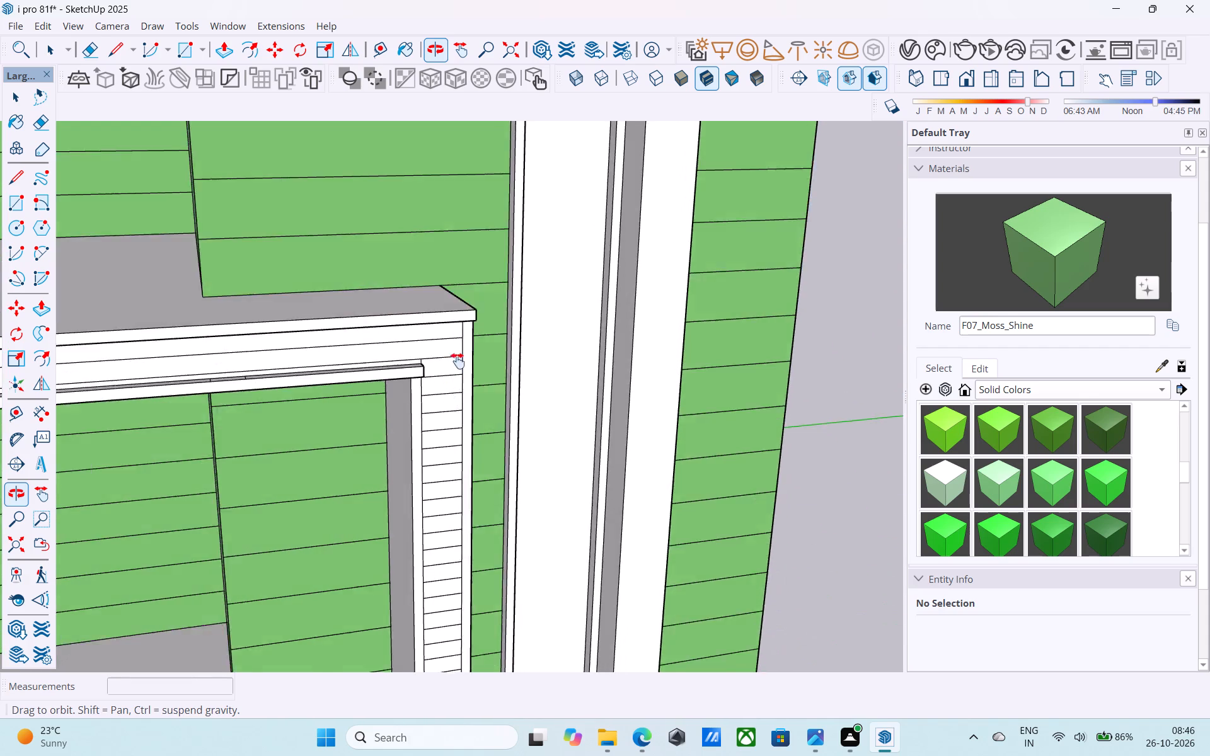
shift+middle_drag(458, 361, 465, 316)
scroll(464, 314, down, 10)
shift+middle_drag(463, 309, 474, 312)
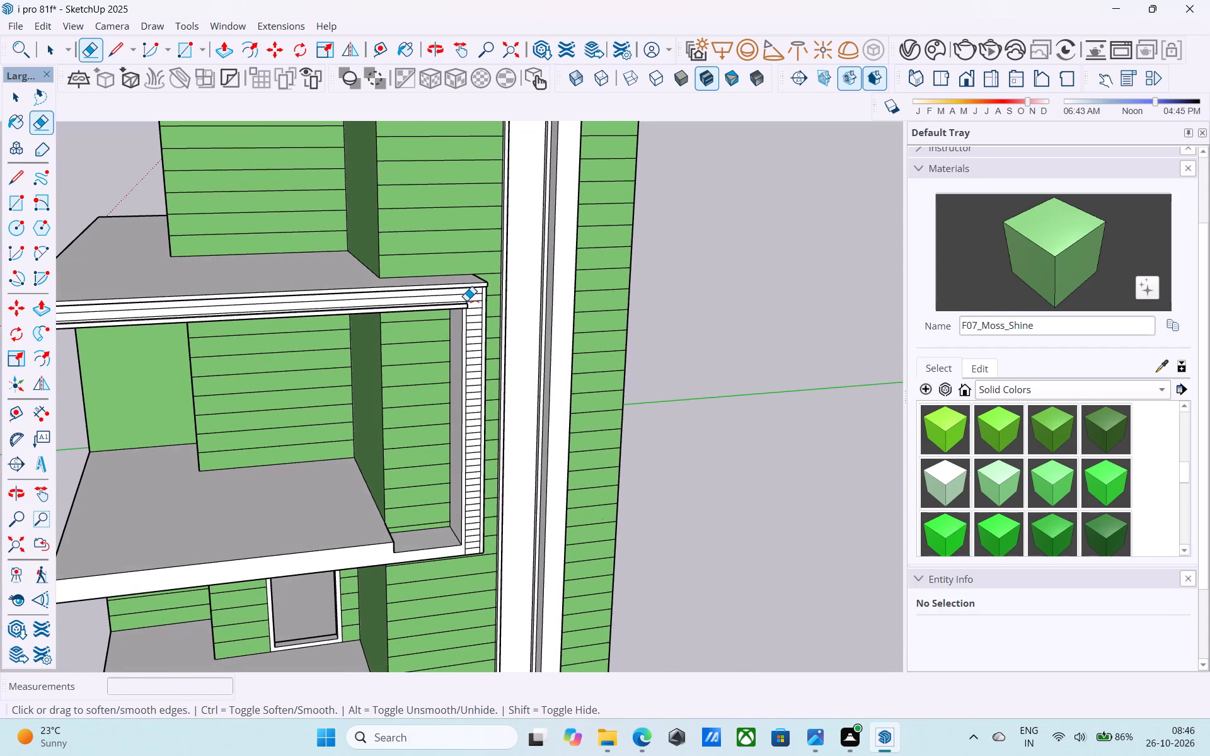
key(ctrl+s)
Examine the whole house front with the newly lined balcony frame.
key(space)
scroll(466, 295, down, 13)
middle_drag(470, 265, 412, 194)
scroll(412, 194, up, 6)
scroll(410, 199, down, 2)
middle_drag(410, 202, 399, 278)
scroll(437, 396, down, 5)
middle_drag(445, 420, 478, 312)
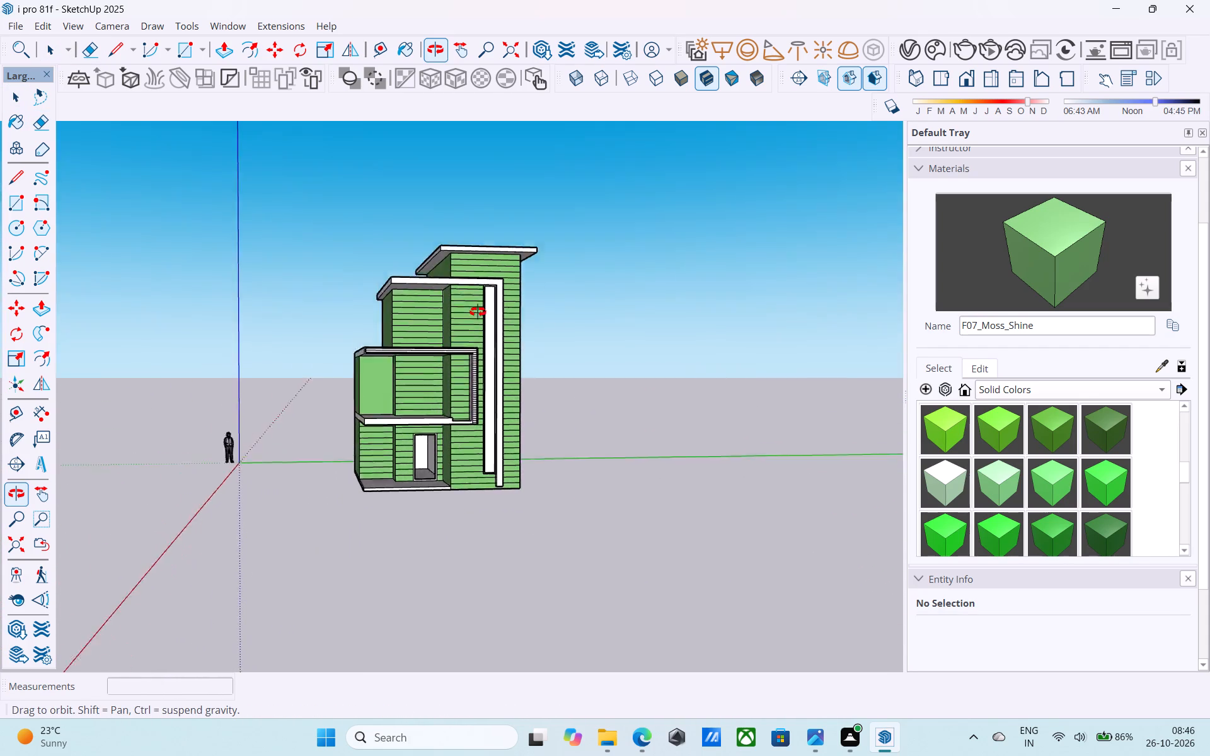
Render the house from a slightly raised front view in V-Ray and inspect the image.
middle_drag(478, 312, 446, 283)
scroll(422, 253, up, 4)
middle_drag(422, 252, 405, 272)
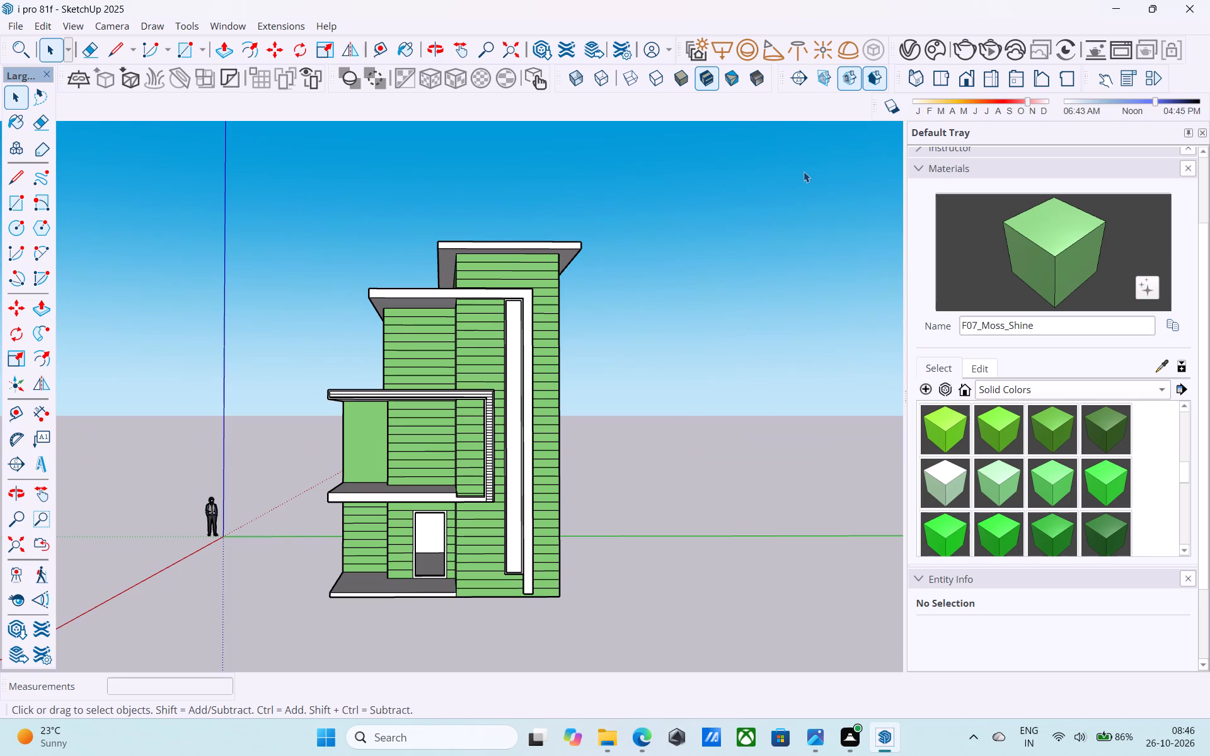
middle_drag(598, 283, 677, 307)
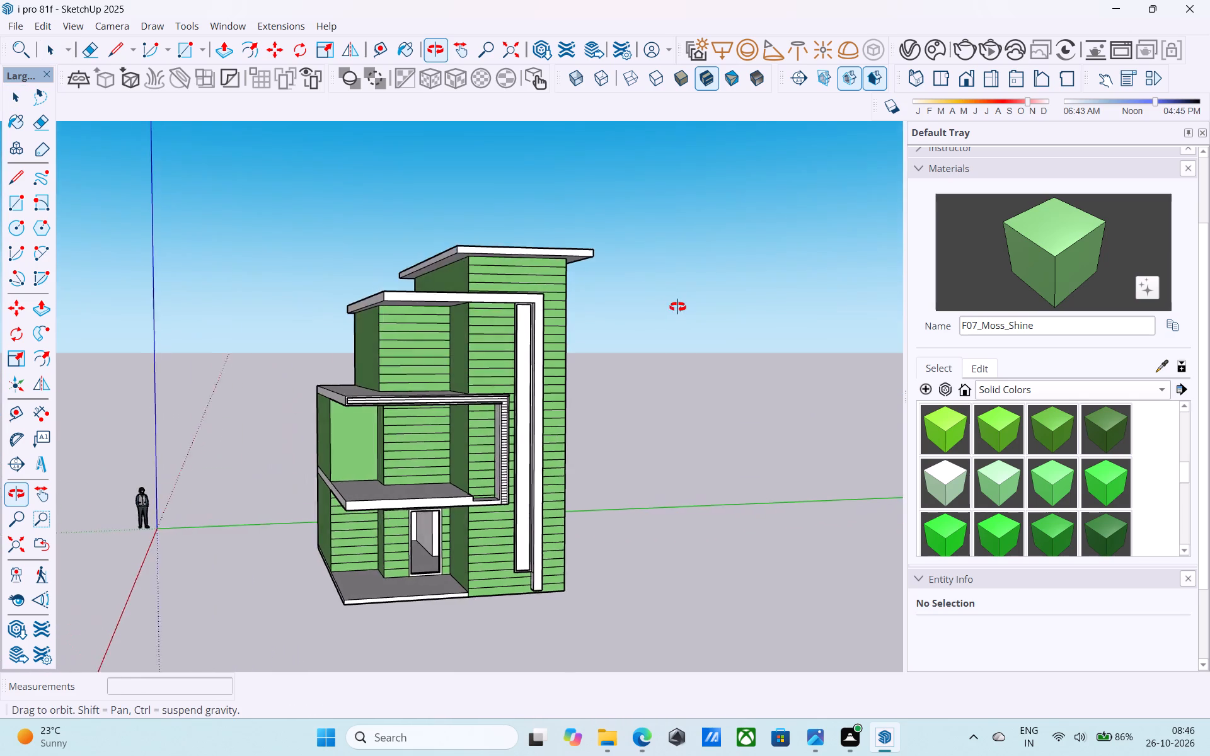
middle_drag(677, 307, 696, 338)
middle_drag(551, 327, 537, 316)
scroll(449, 298, up, 1)
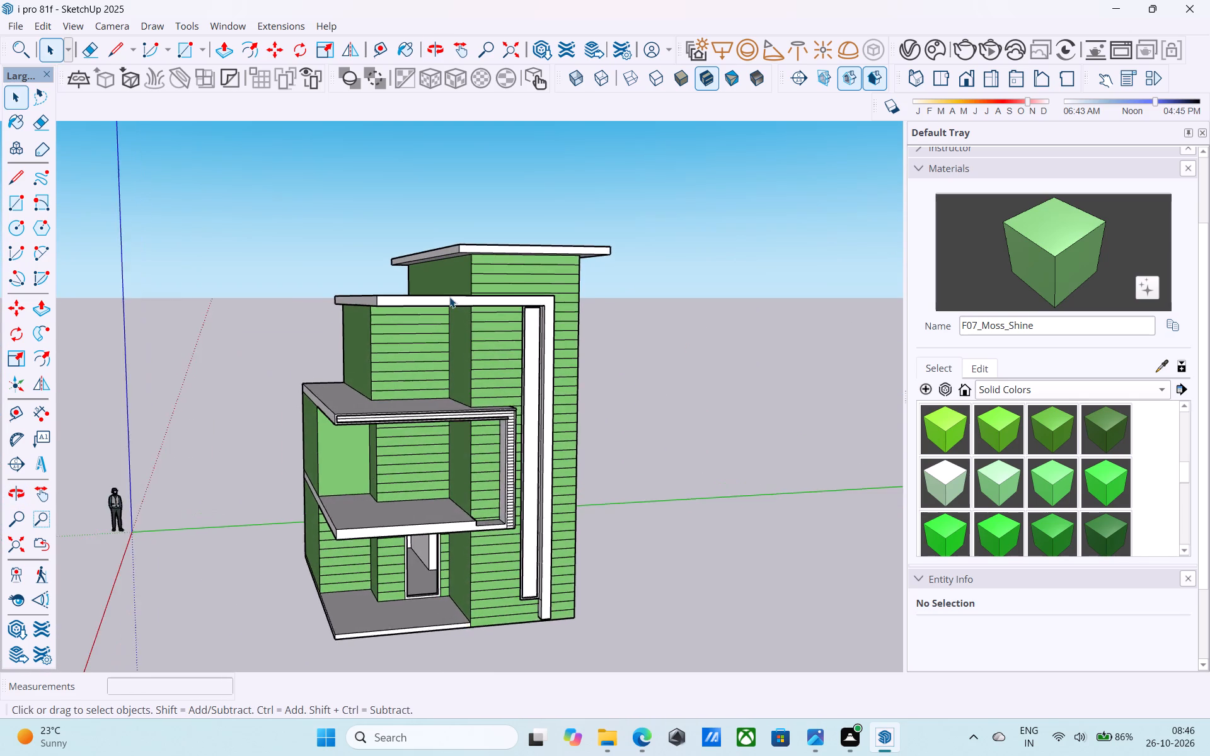
scroll(449, 297, up, 2)
scroll(698, 263, down, 1)
middle_drag(697, 259, 684, 263)
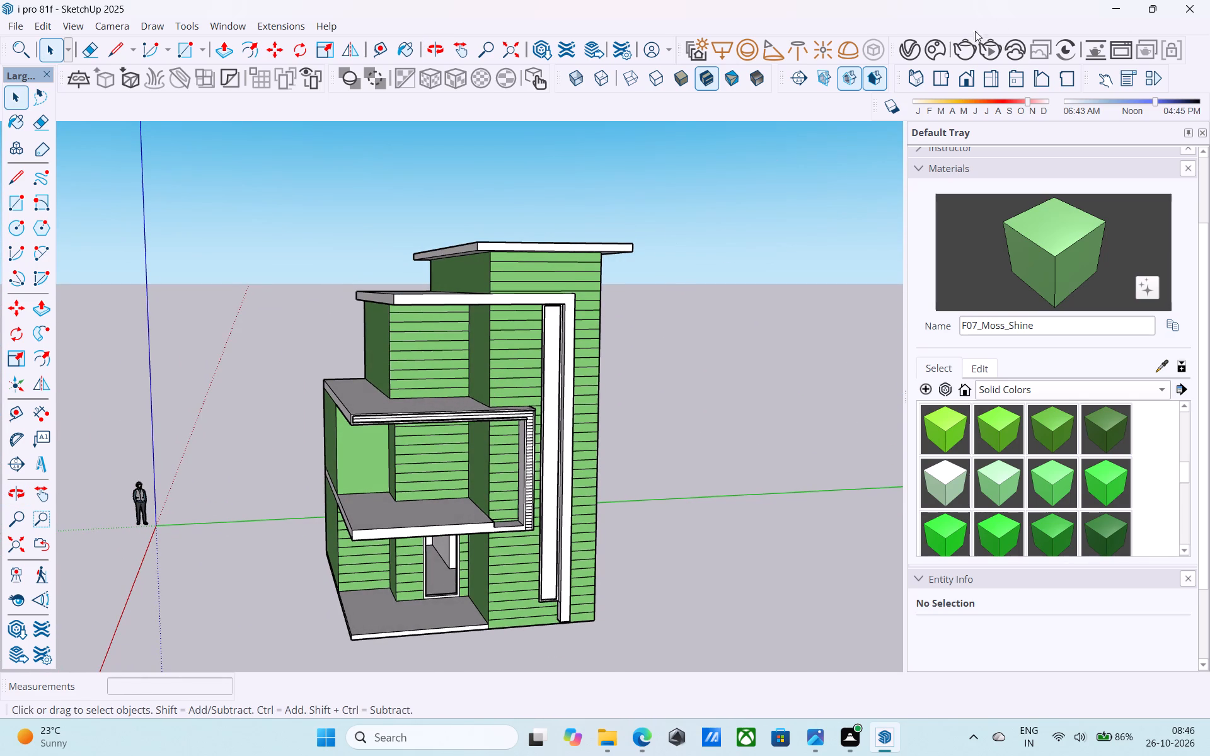
click(957, 40)
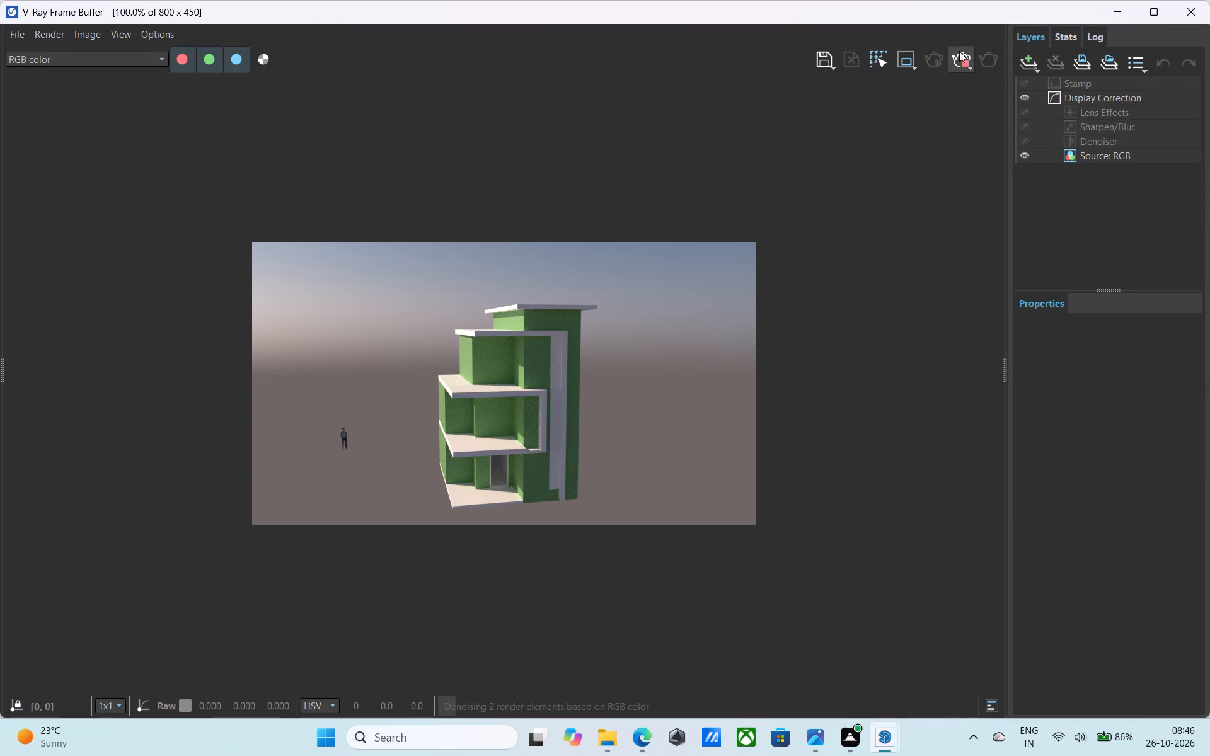
click(1187, 6)
Set the sun to a time shortly before noon and the date to around July.
click(1121, 100)
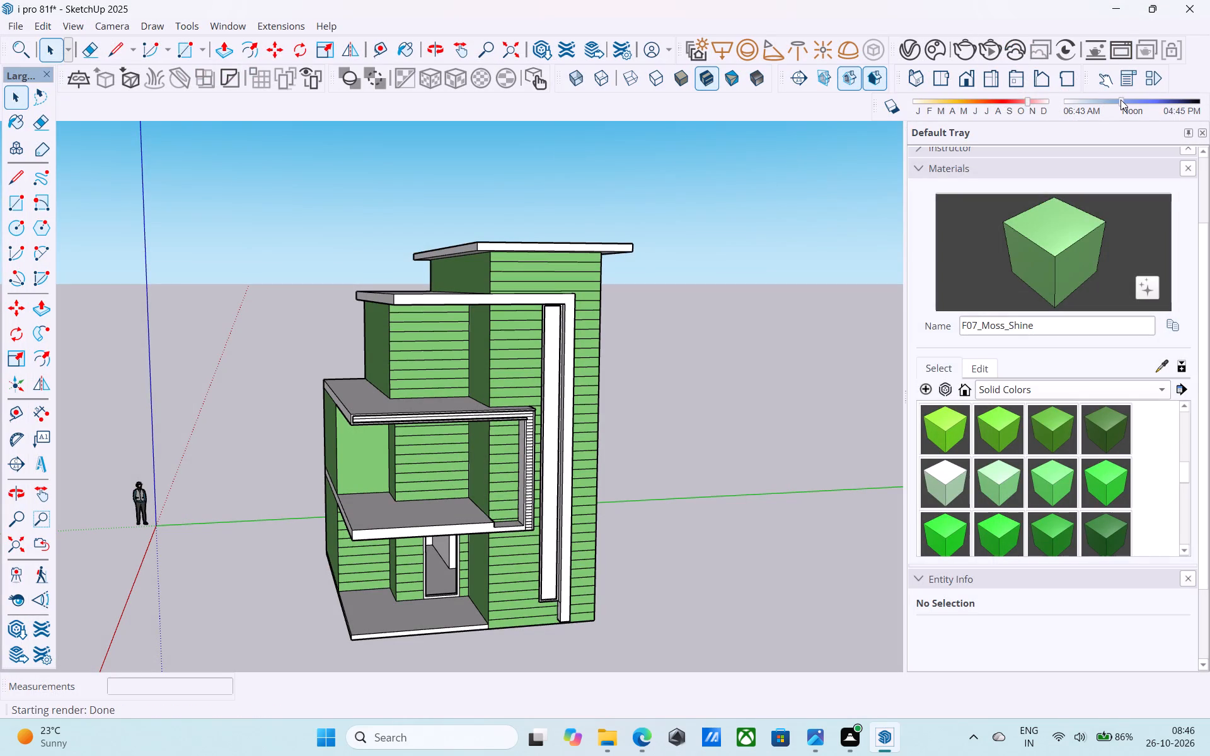
click(984, 102)
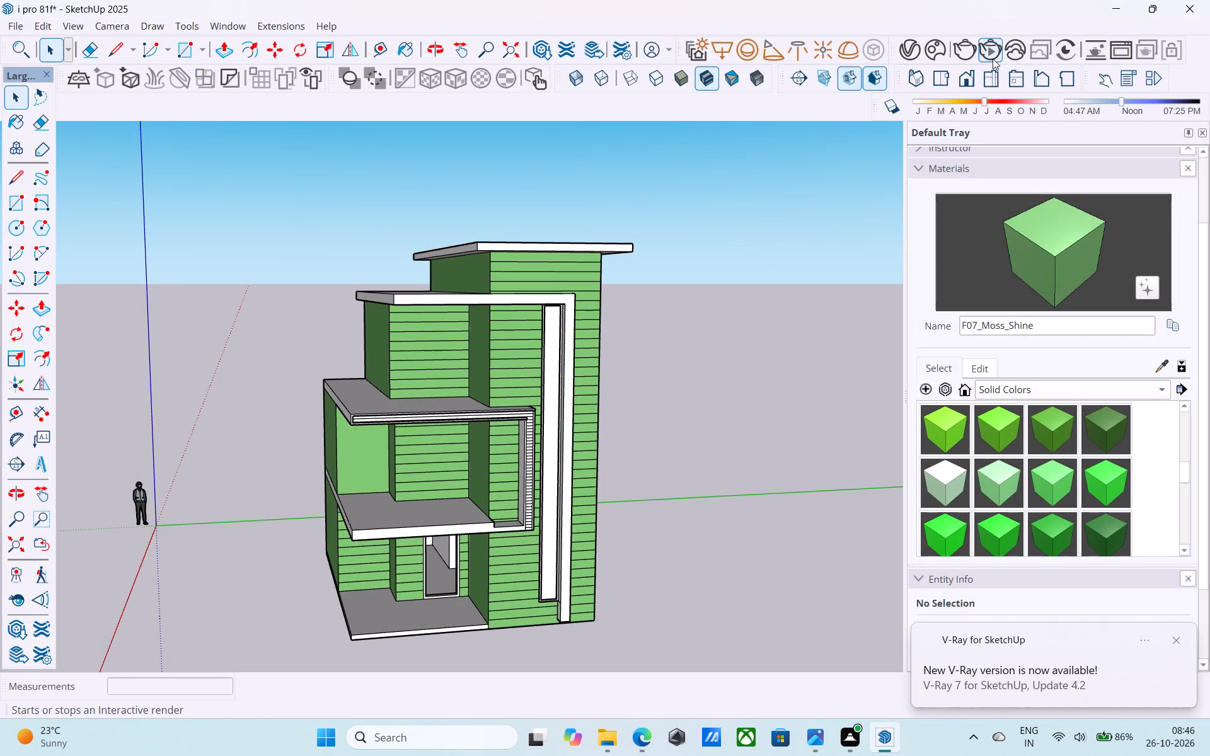
Render the same house view in V-Ray under the new sun position and inspect the image up close.
click(965, 48)
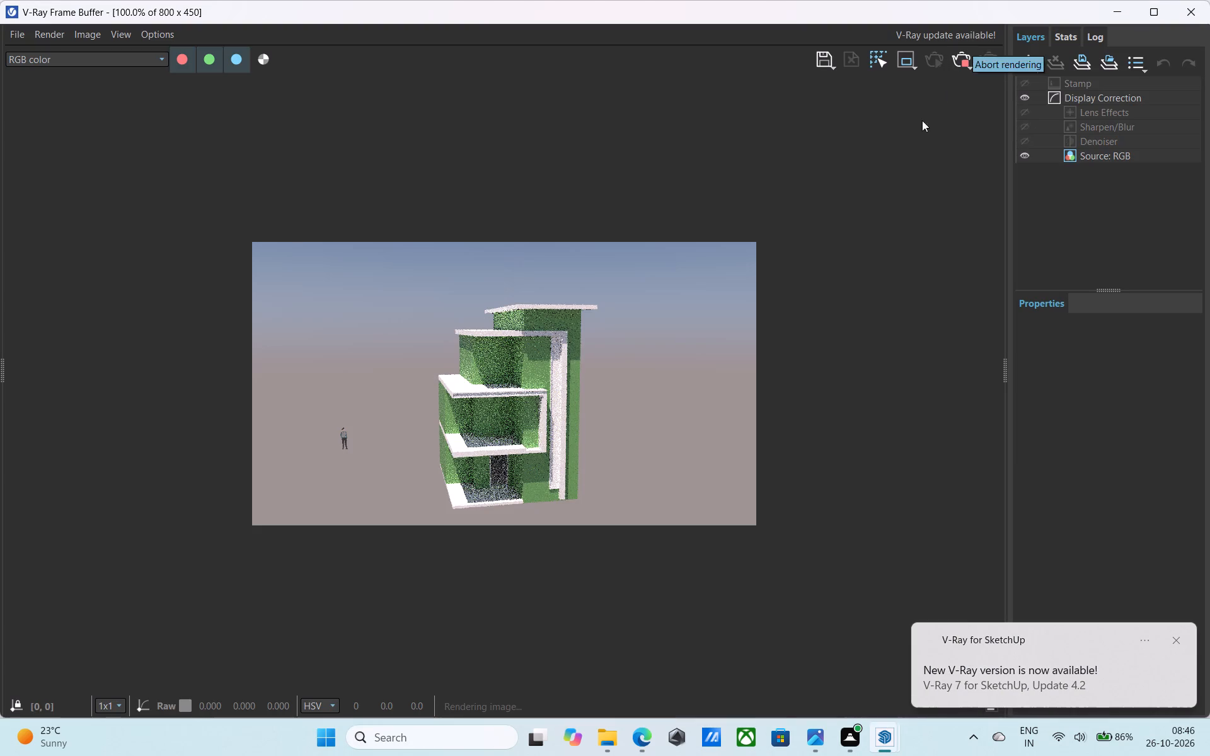
scroll(484, 362, up, 4)
scroll(483, 361, down, 4)
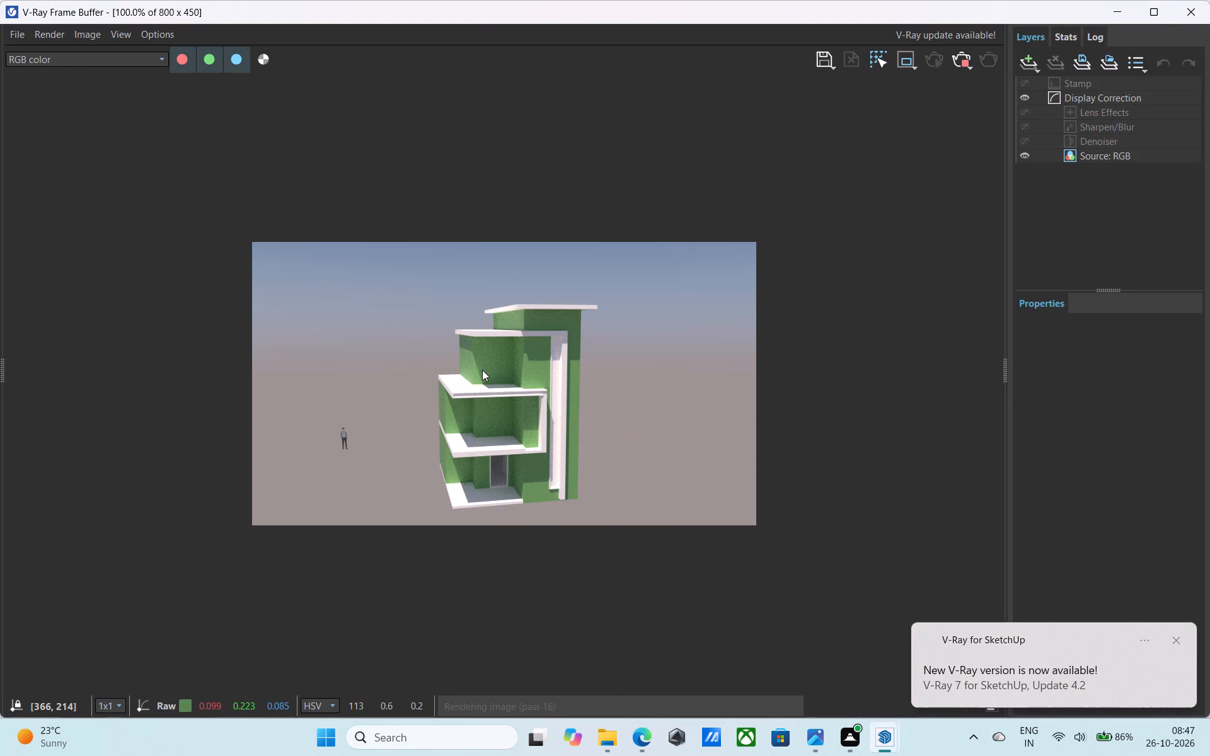
middle_drag(483, 373, 463, 359)
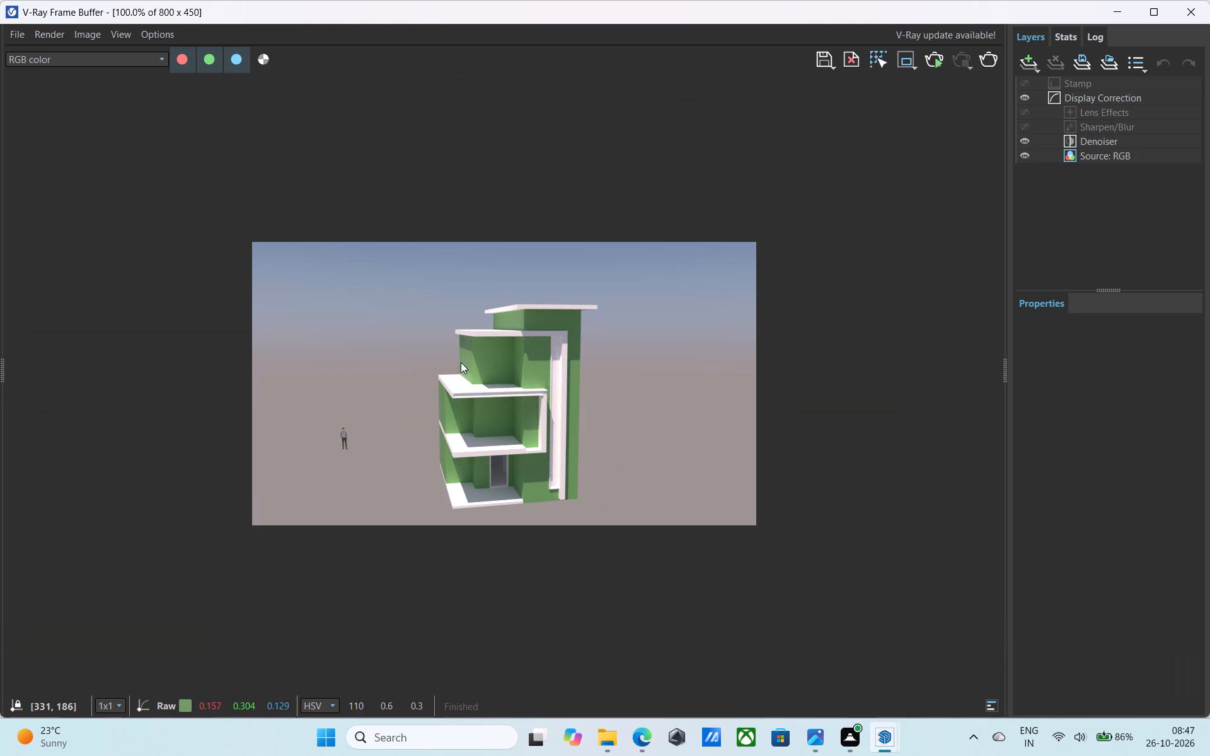
scroll(505, 405, up, 1)
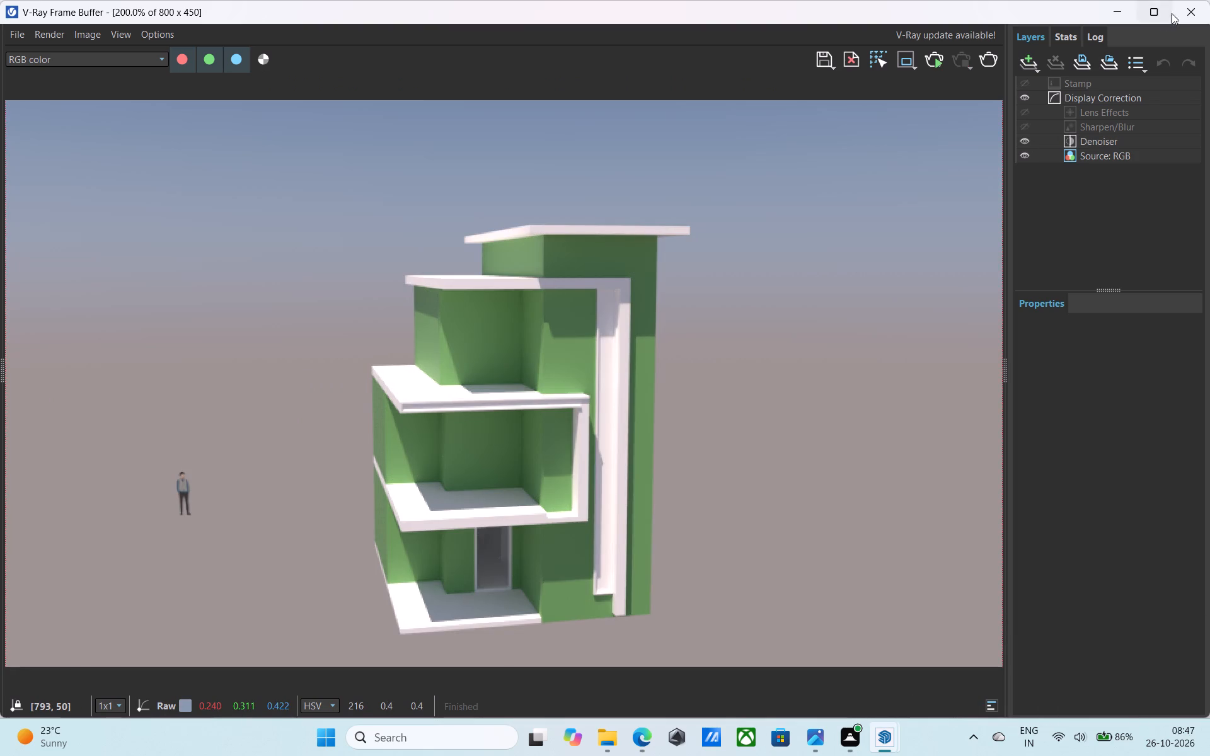
click(1179, 12)
Render the house in V-Ray from a low front view that also shows the side wall, and inspect the image.
scroll(773, 308, down, 2)
middle_drag(766, 307, 511, 333)
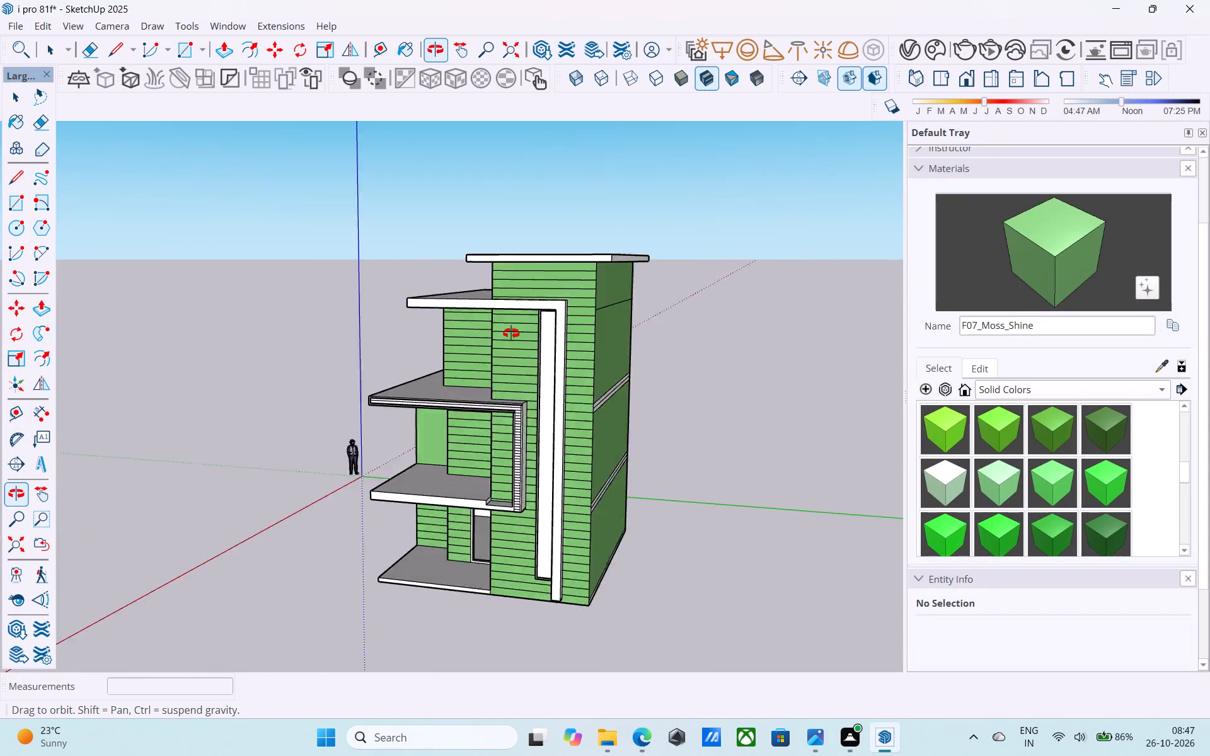
middle_drag(511, 333, 560, 267)
middle_drag(544, 272, 565, 263)
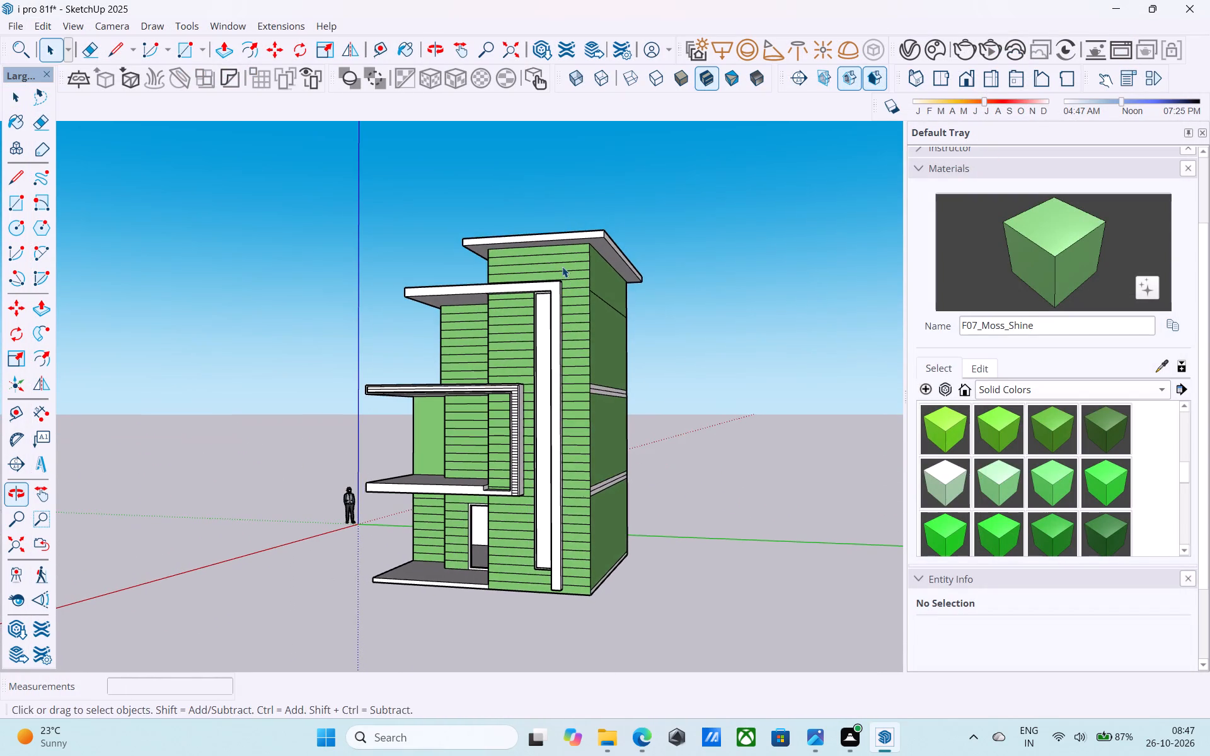
middle_drag(562, 266, 568, 259)
middle_drag(568, 256, 590, 232)
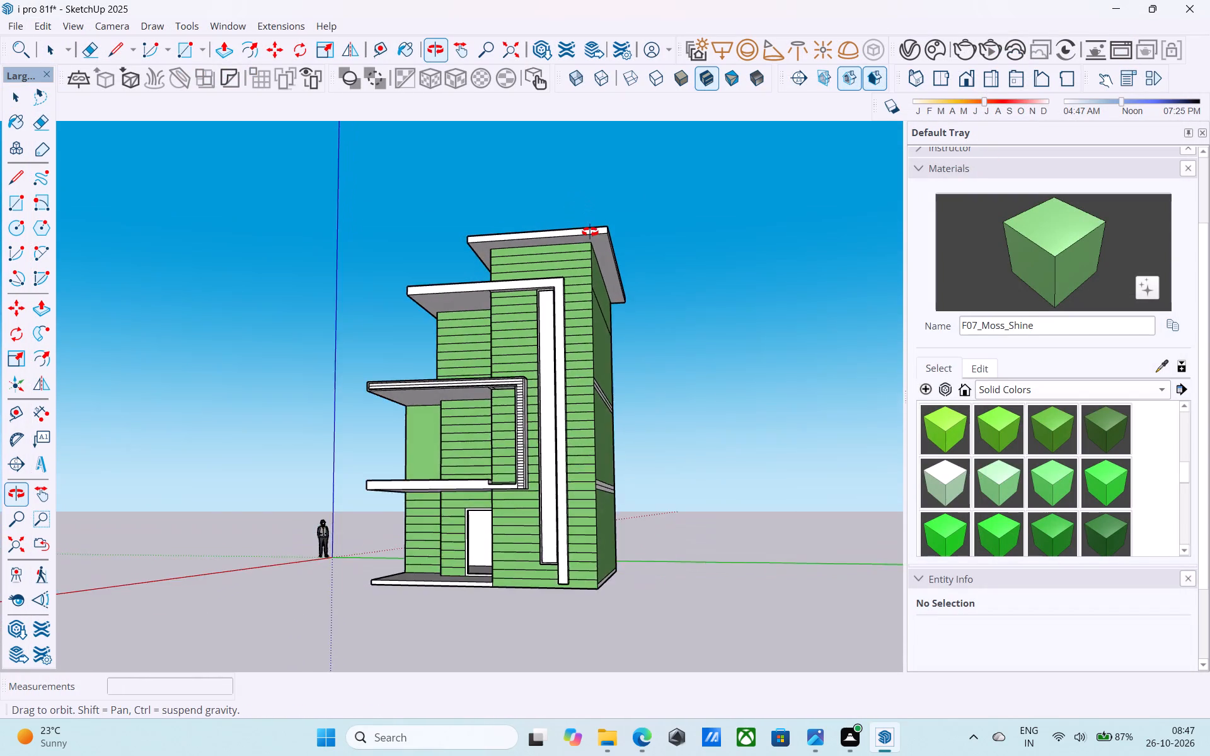
middle_drag(590, 232, 591, 233)
scroll(591, 233, up, 1)
click(964, 42)
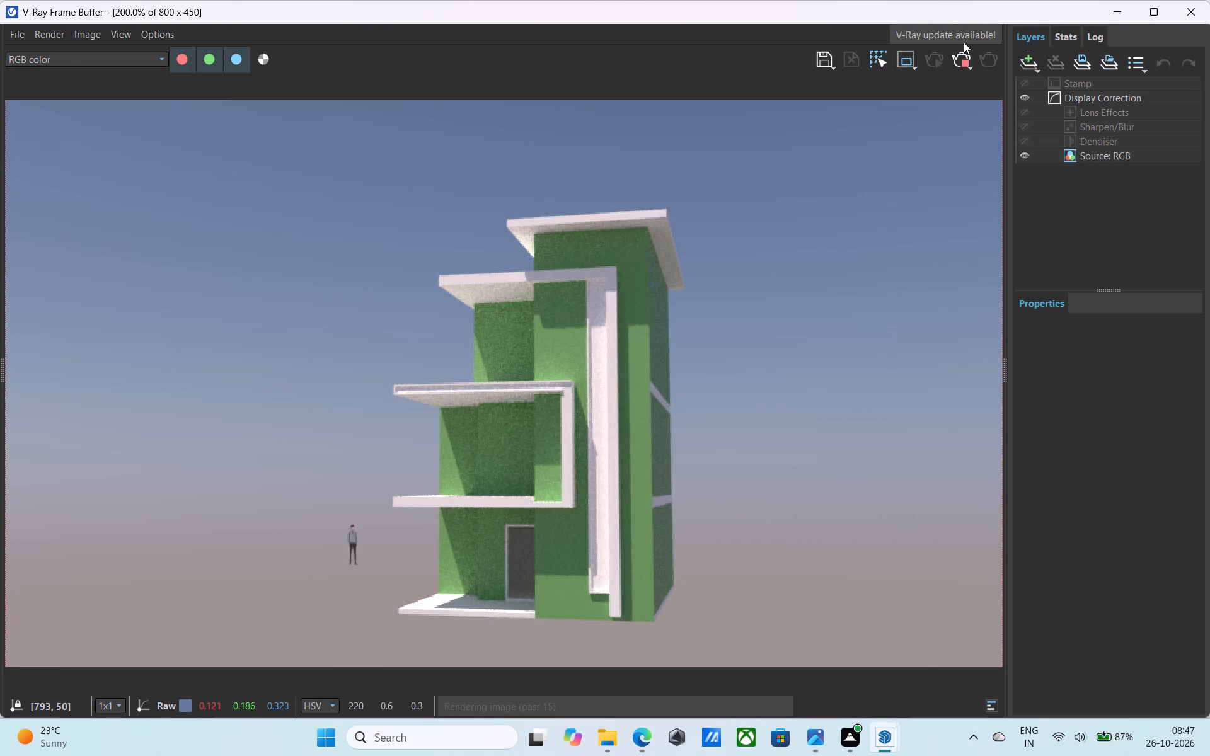
scroll(546, 415, up, 1)
scroll(546, 415, down, 1)
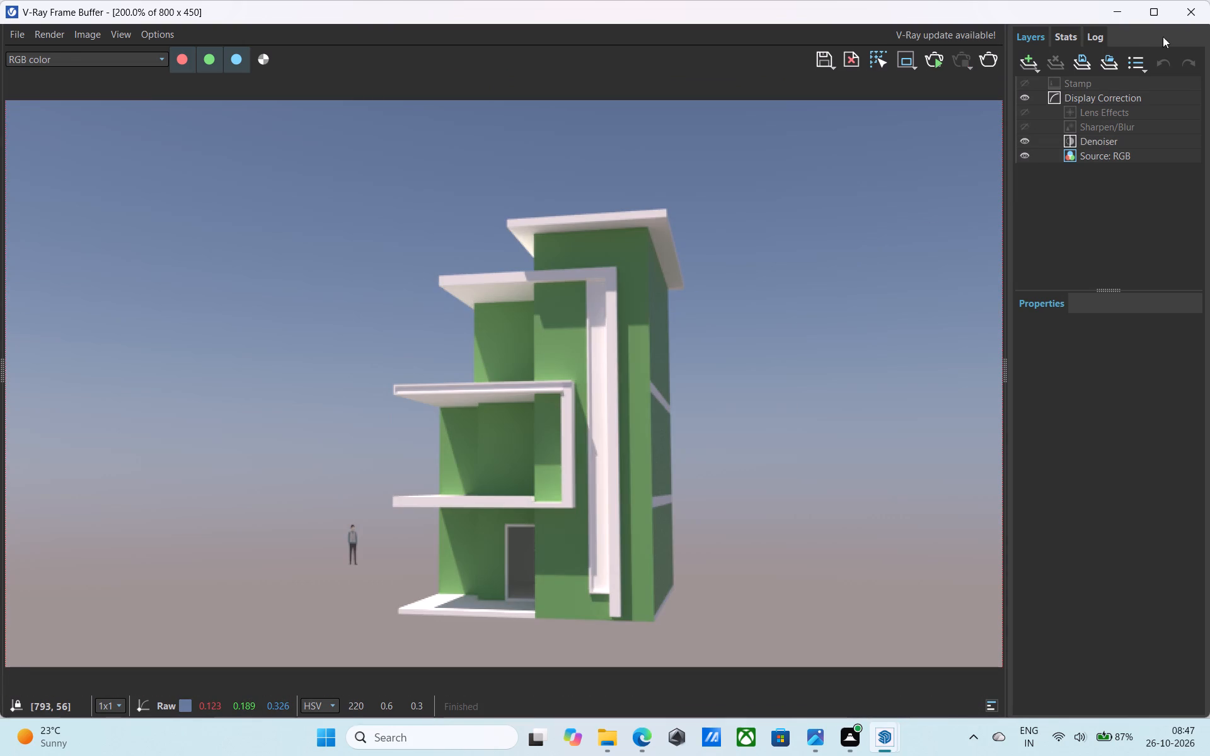
click(1185, 12)
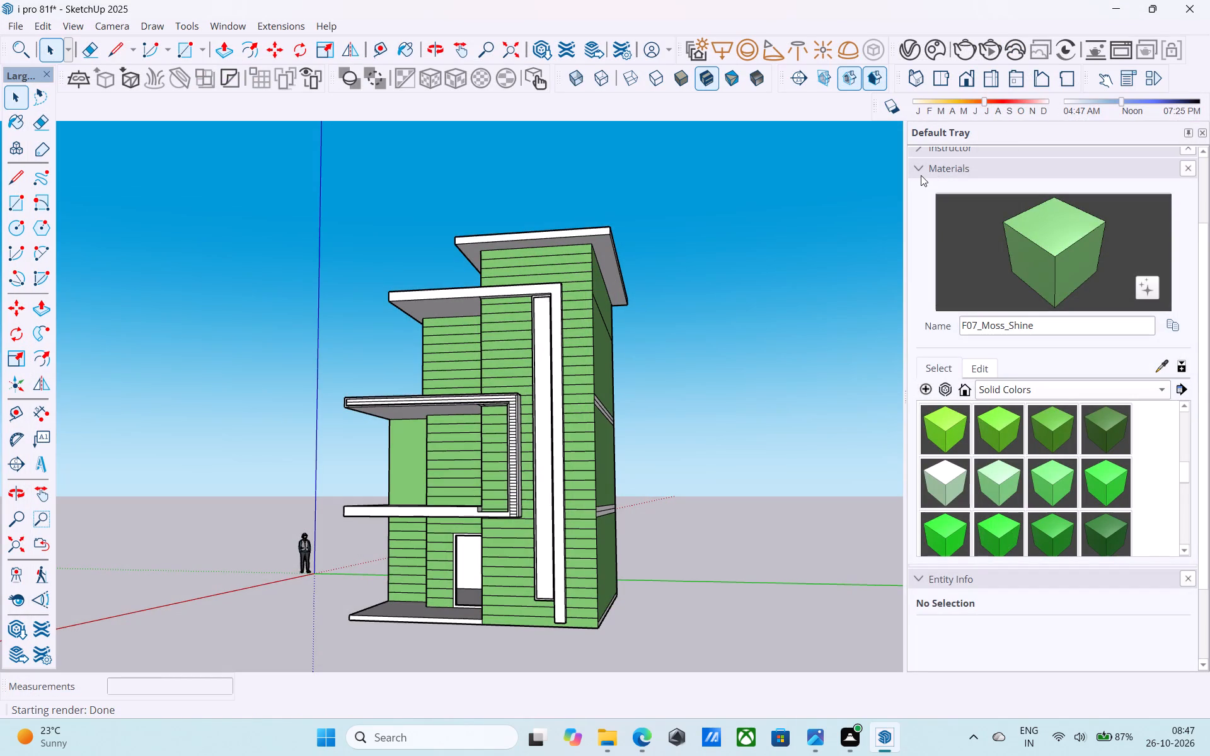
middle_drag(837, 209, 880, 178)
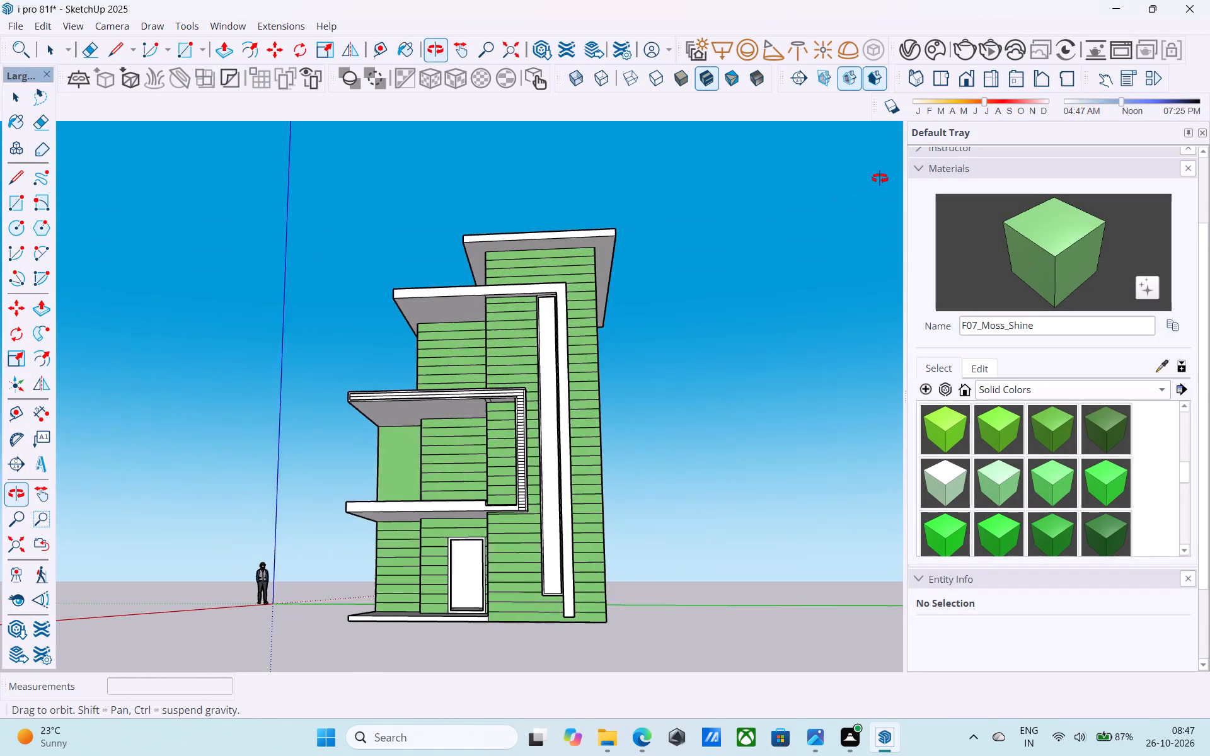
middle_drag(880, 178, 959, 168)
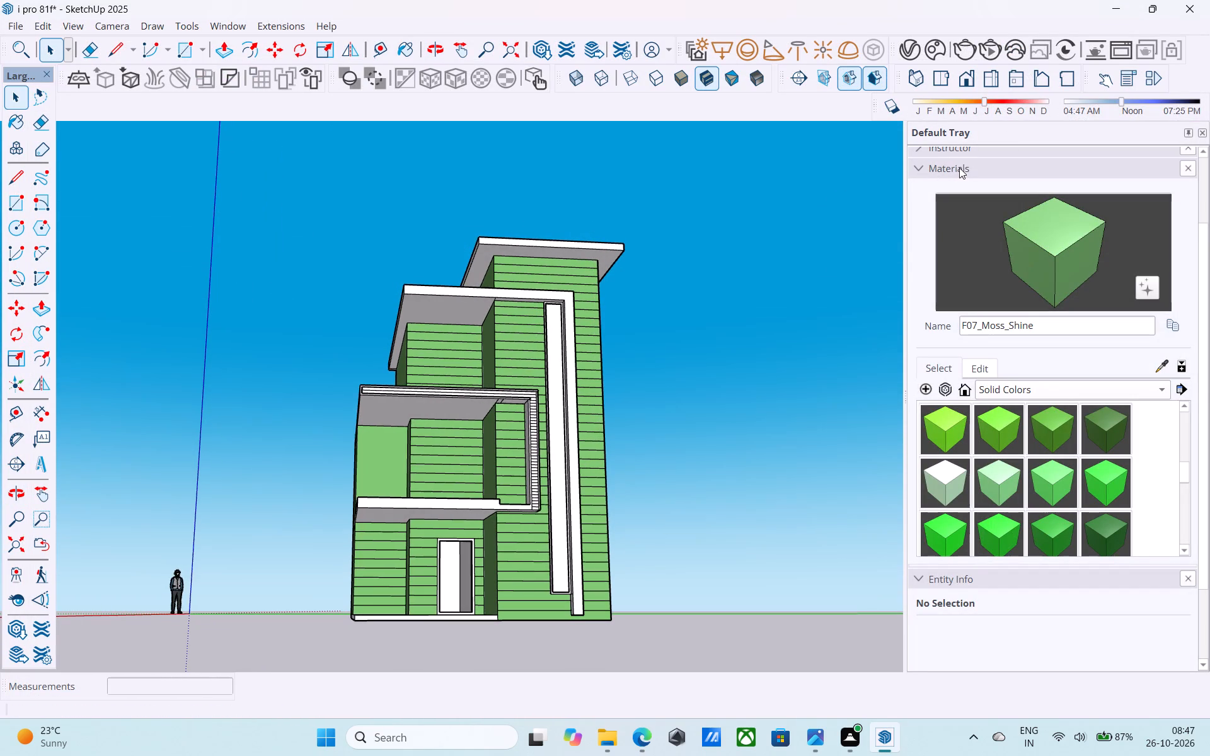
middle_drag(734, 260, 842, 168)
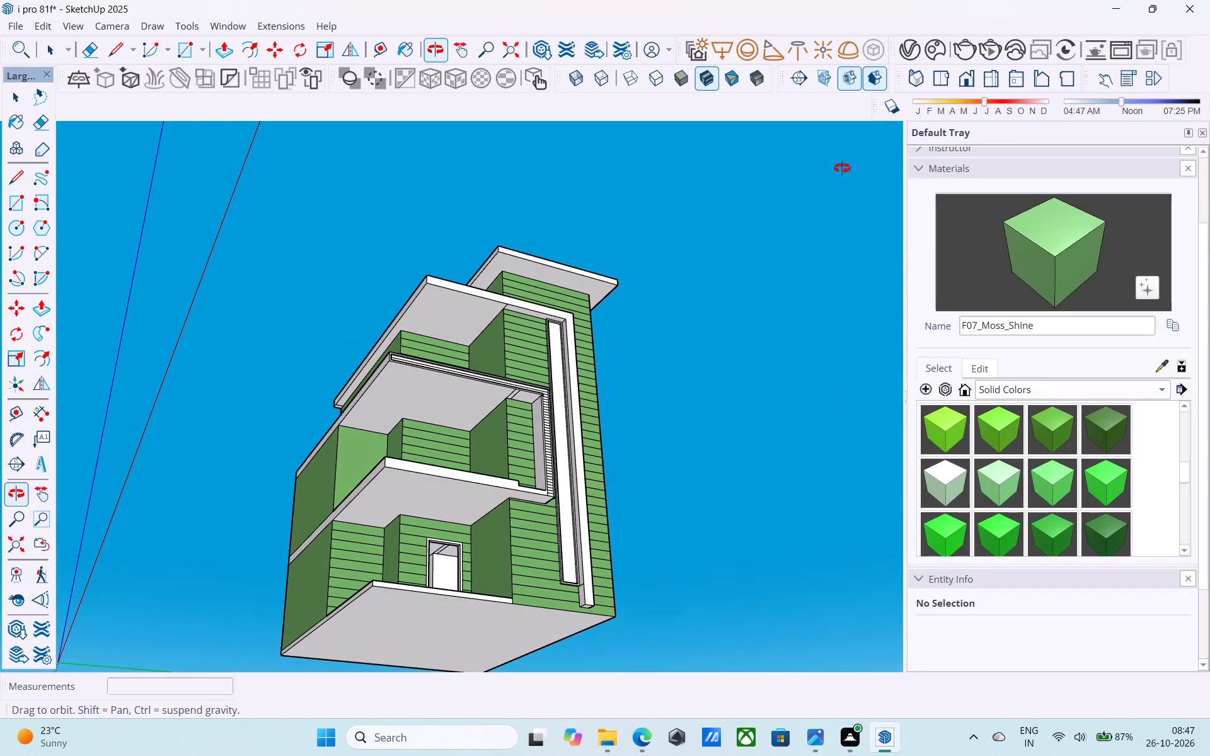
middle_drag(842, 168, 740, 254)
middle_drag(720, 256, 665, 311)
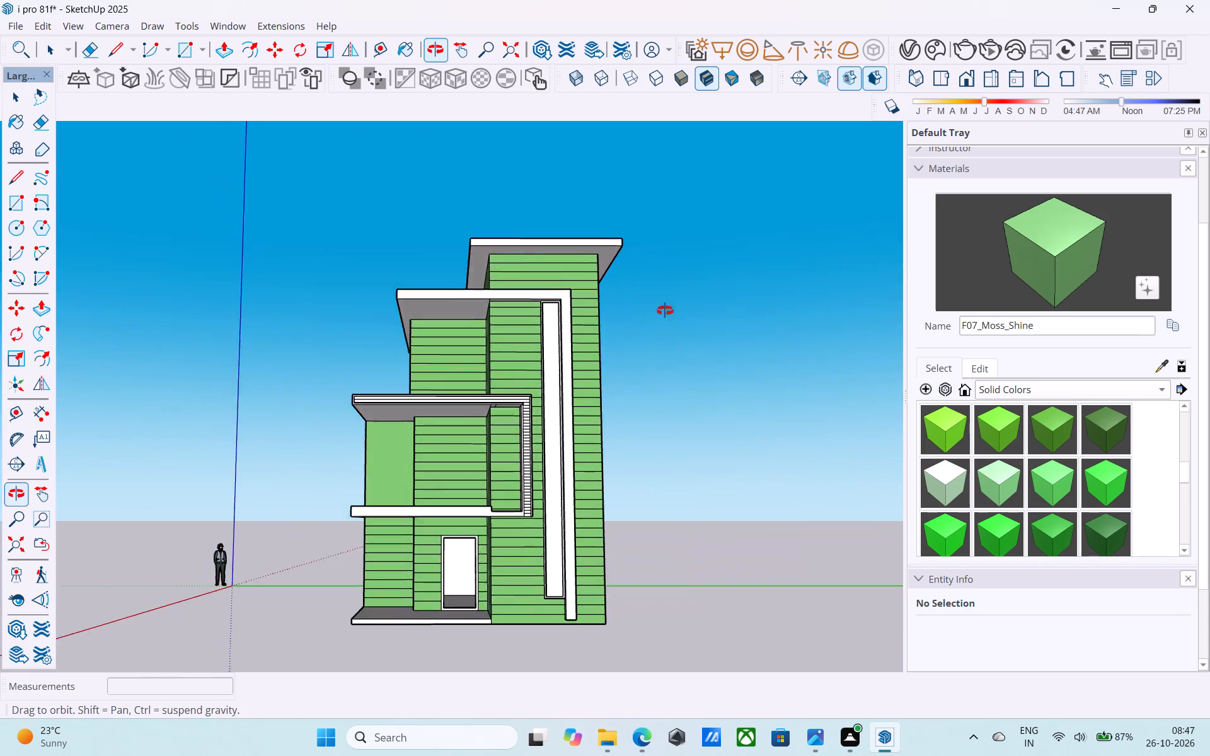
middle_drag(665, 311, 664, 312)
Paint the tall narrow panel recessed beside the vertical white frame with the solid colour M09_Shadow_Night.
scroll(582, 314, up, 16)
middle_drag(516, 316, 443, 304)
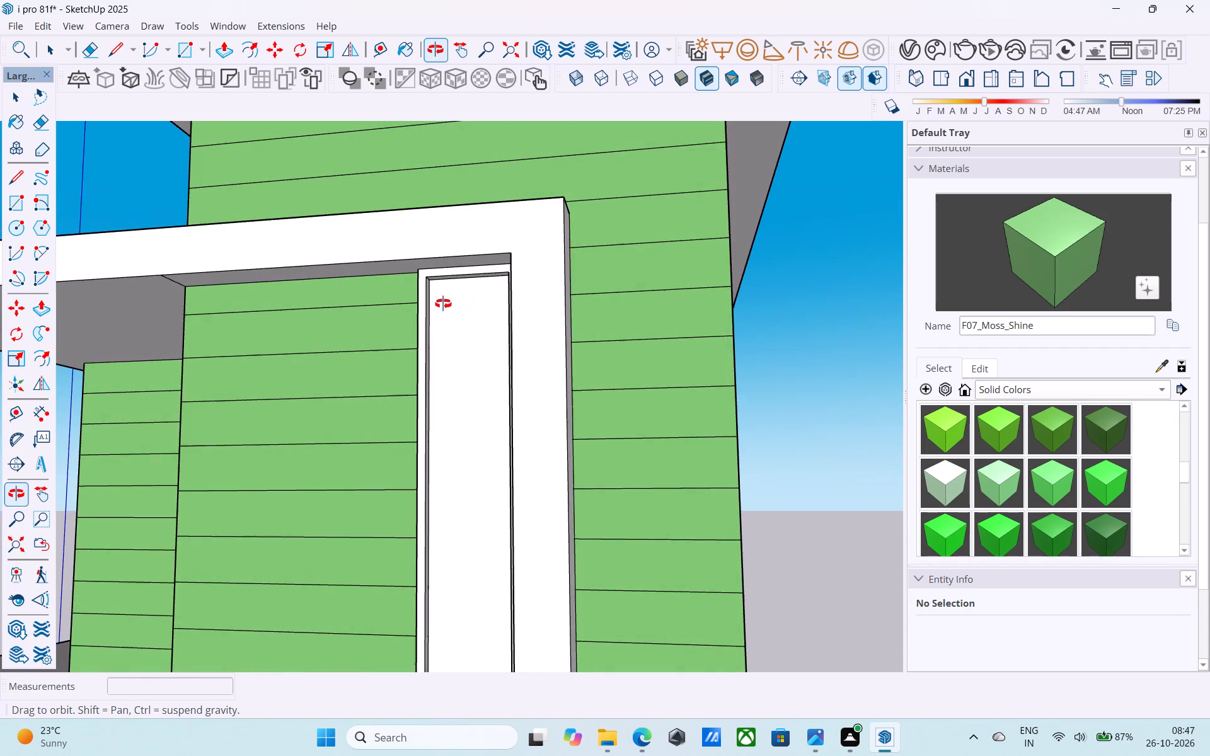
middle_drag(443, 304, 442, 301)
click(454, 336)
scroll(469, 320, down, 11)
middle_drag(478, 318, 618, 369)
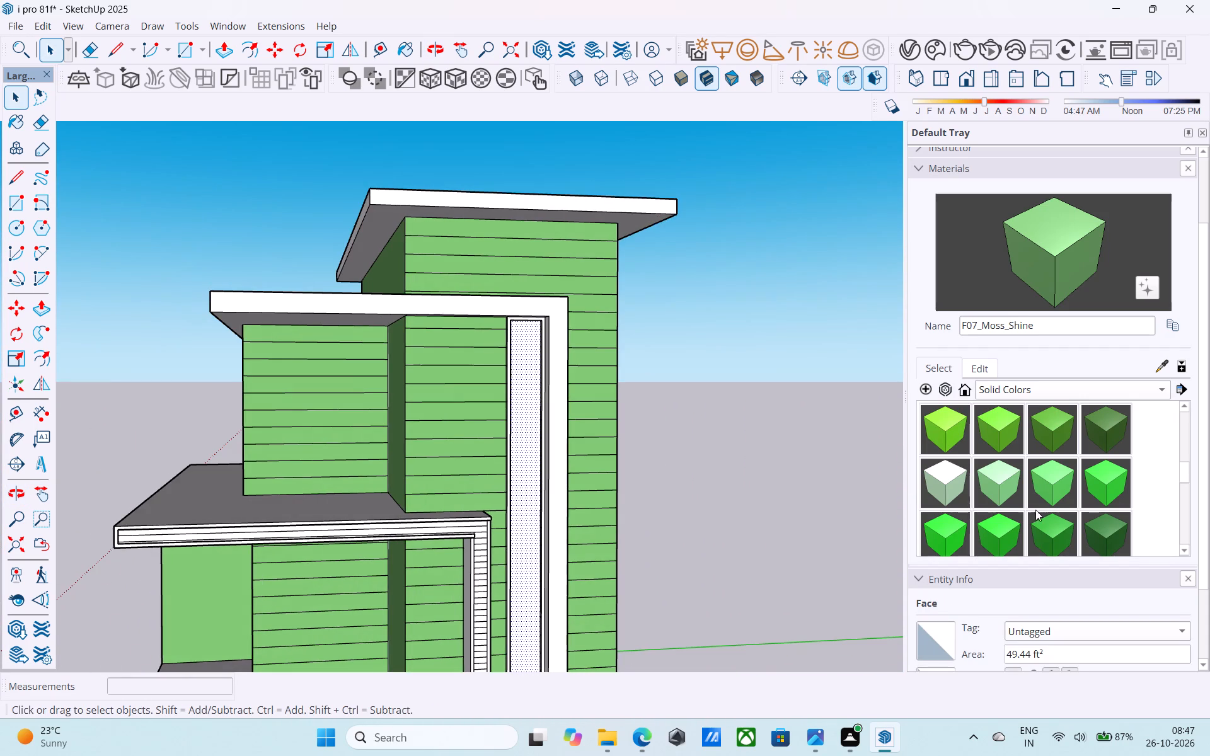
scroll(1037, 505, down, 2)
scroll(1035, 501, up, 2)
scroll(1034, 501, down, 16)
scroll(966, 398, up, 1)
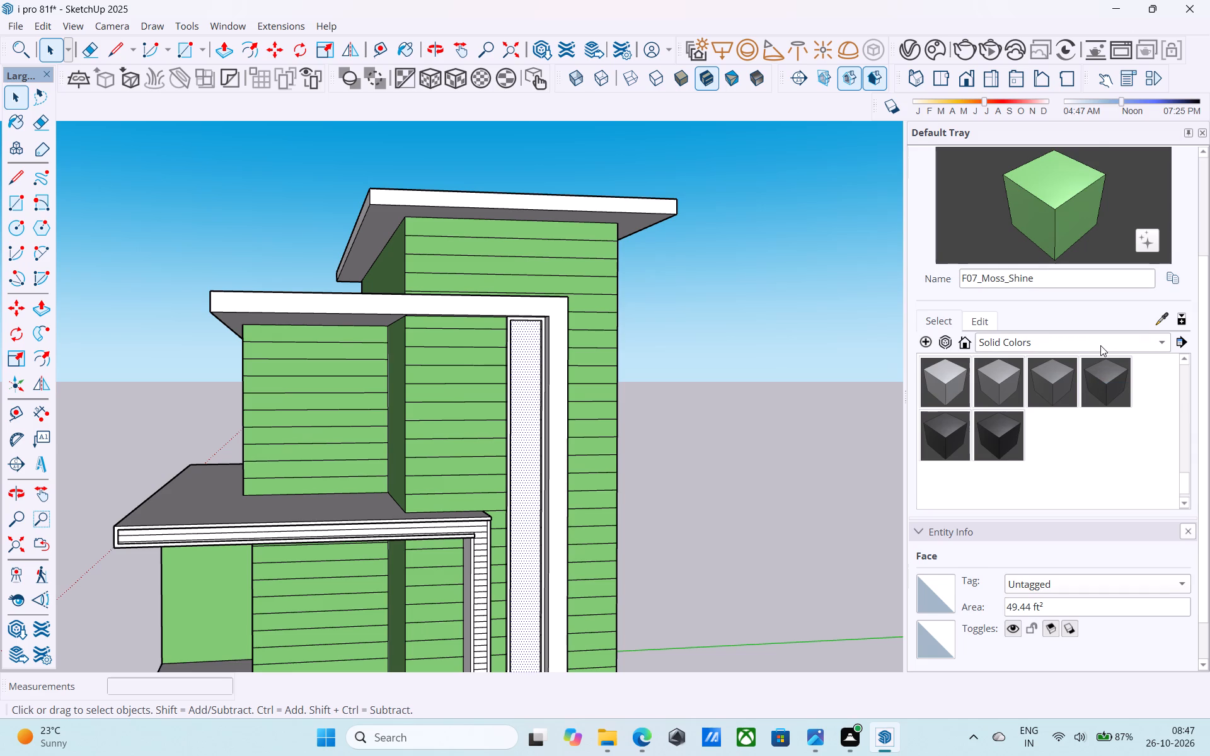
scroll(1100, 345, down, 3)
scroll(1100, 345, up, 2)
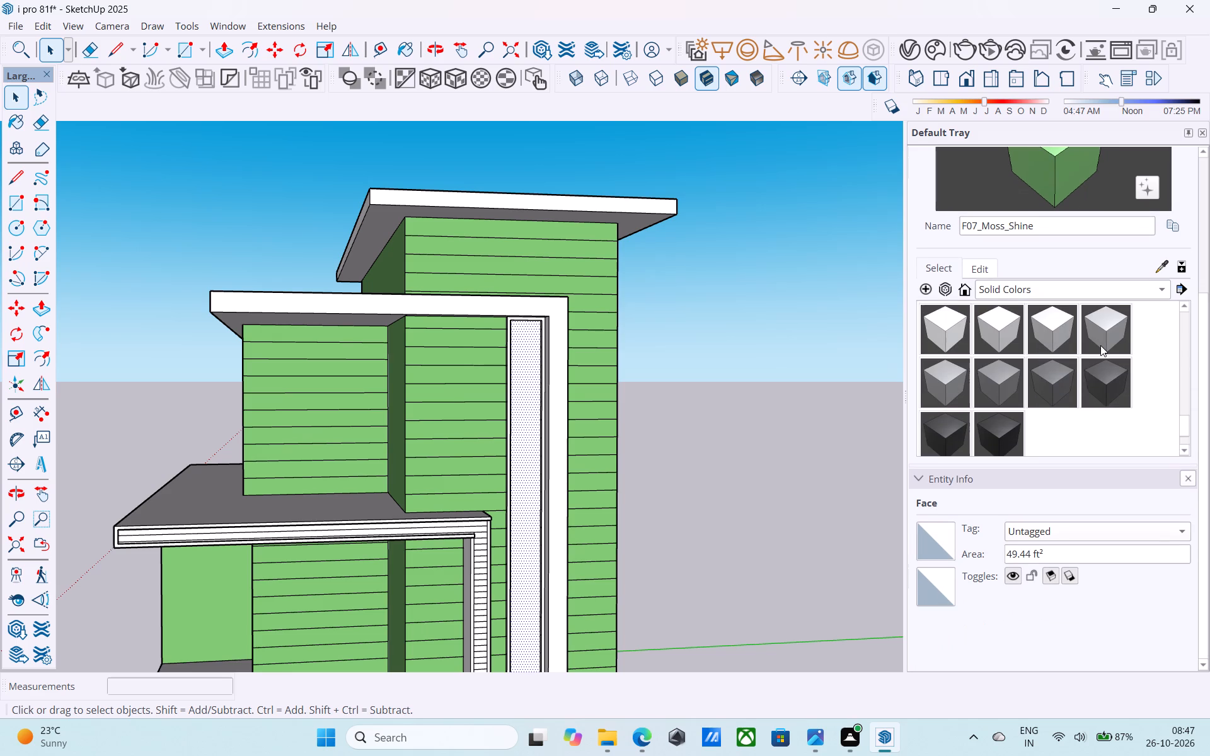
click(1006, 434)
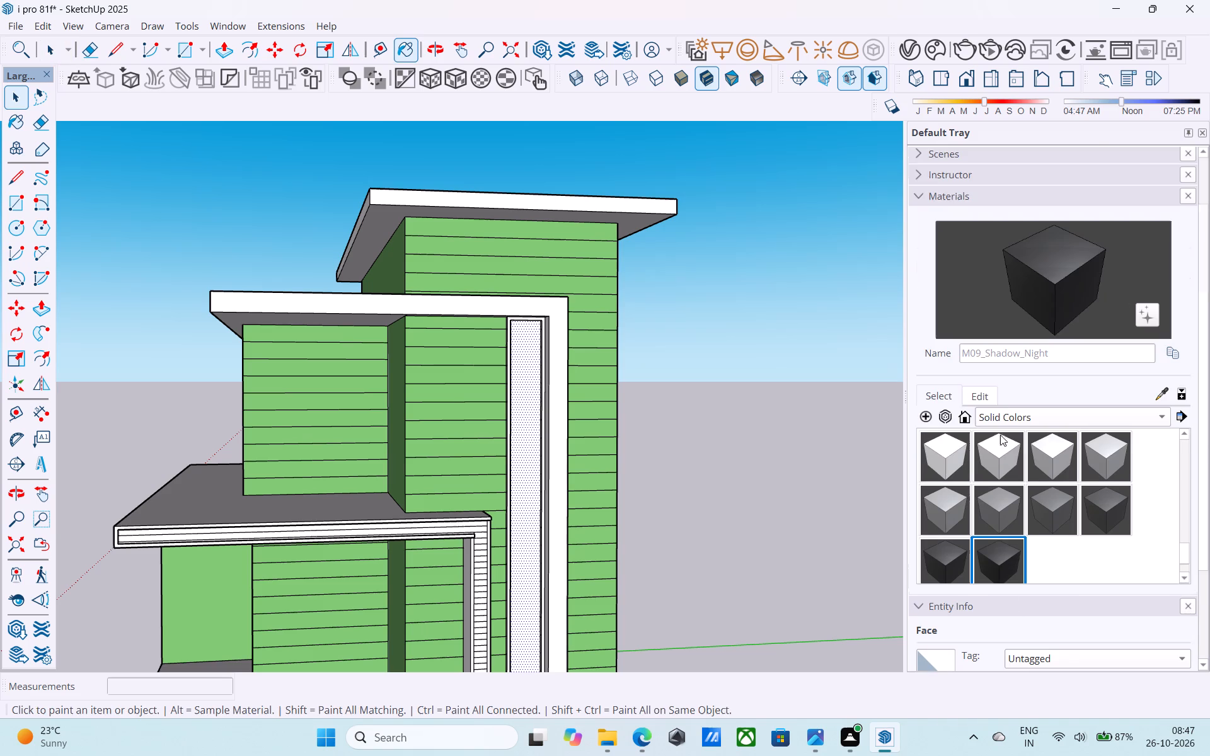
scroll(556, 395, up, 1)
click(528, 380)
scroll(527, 377, up, 5)
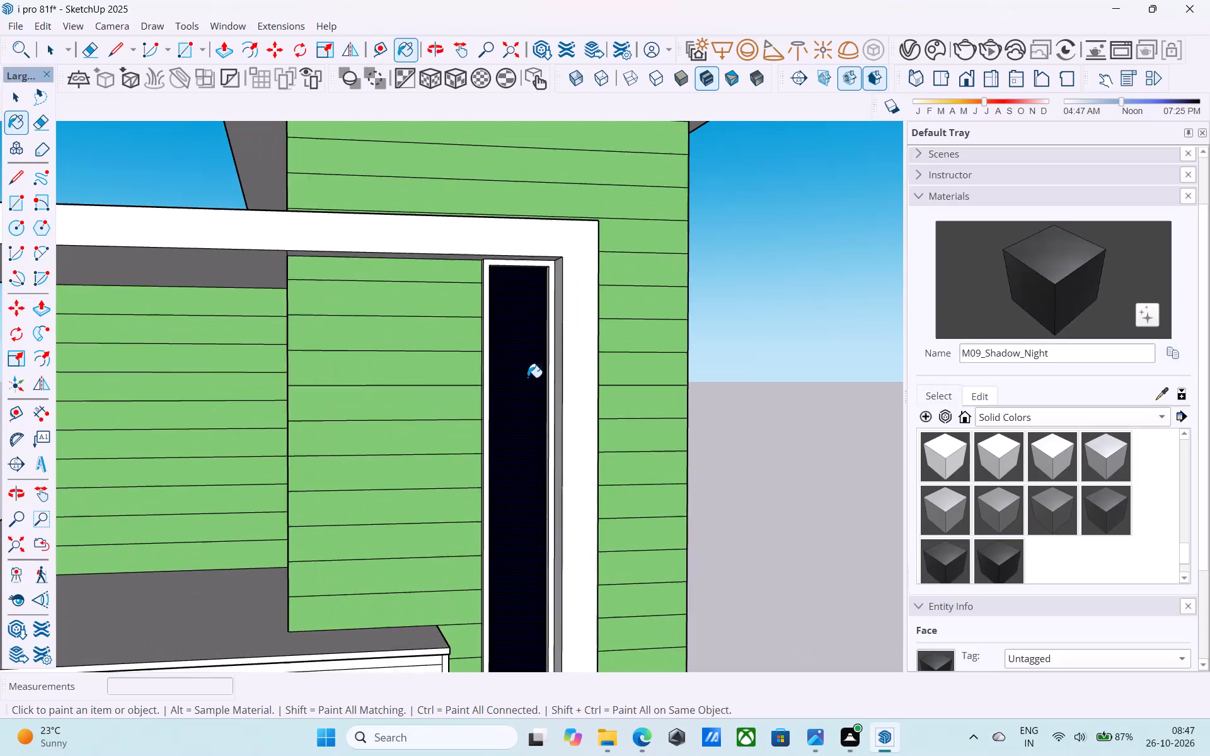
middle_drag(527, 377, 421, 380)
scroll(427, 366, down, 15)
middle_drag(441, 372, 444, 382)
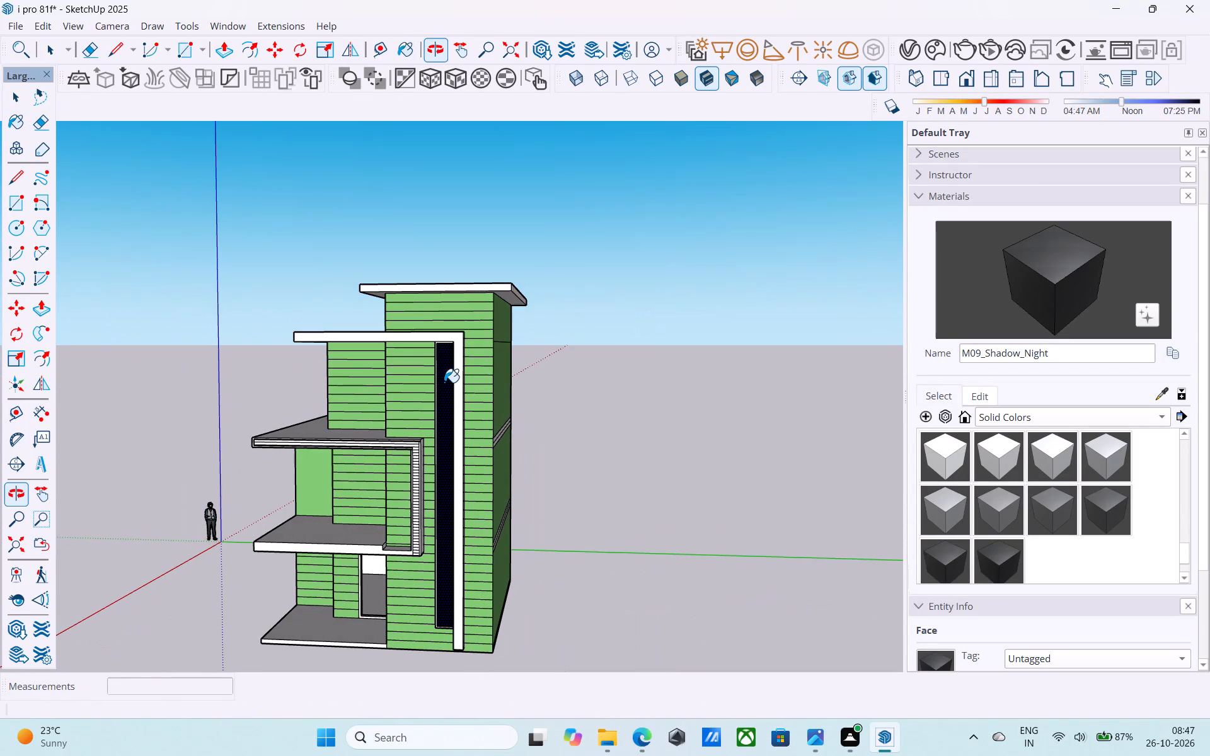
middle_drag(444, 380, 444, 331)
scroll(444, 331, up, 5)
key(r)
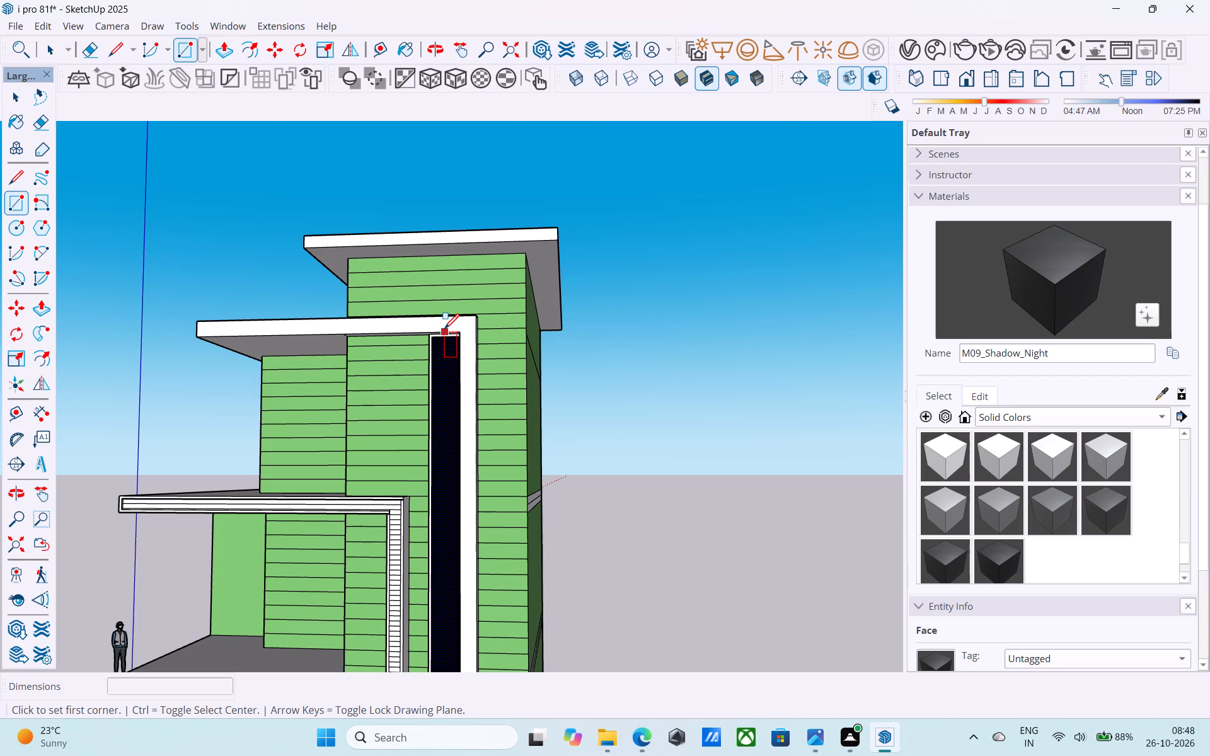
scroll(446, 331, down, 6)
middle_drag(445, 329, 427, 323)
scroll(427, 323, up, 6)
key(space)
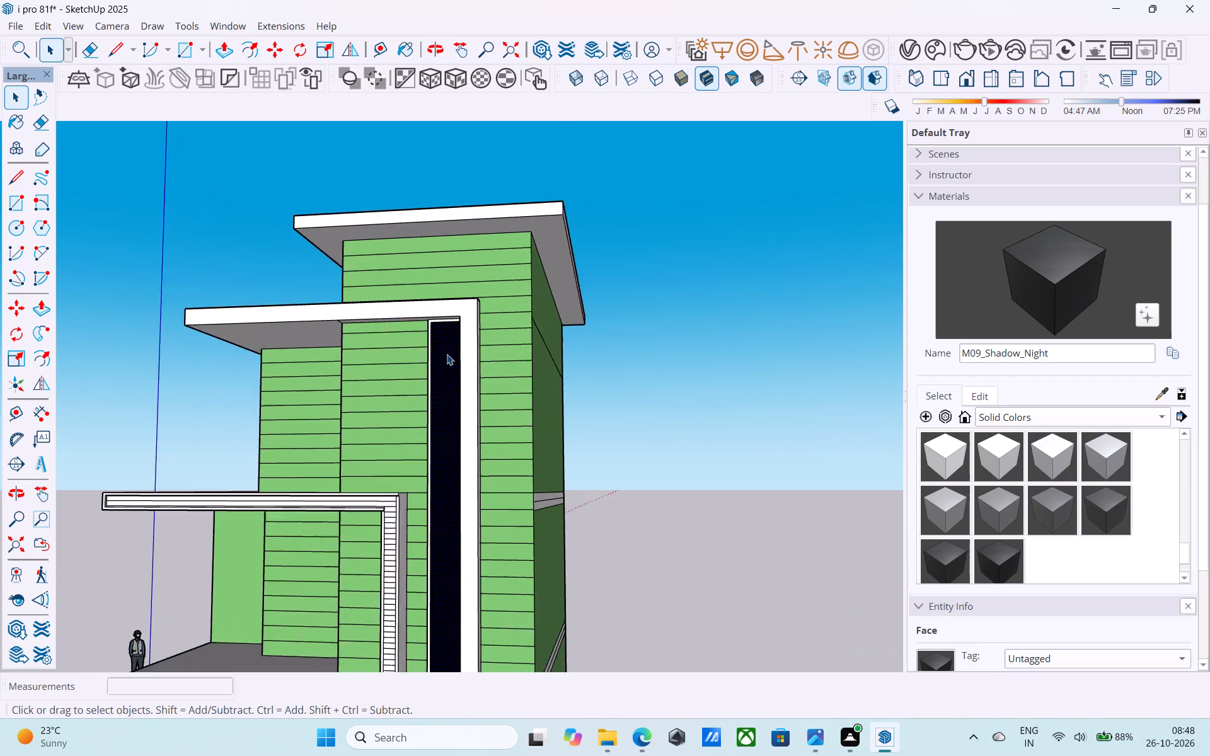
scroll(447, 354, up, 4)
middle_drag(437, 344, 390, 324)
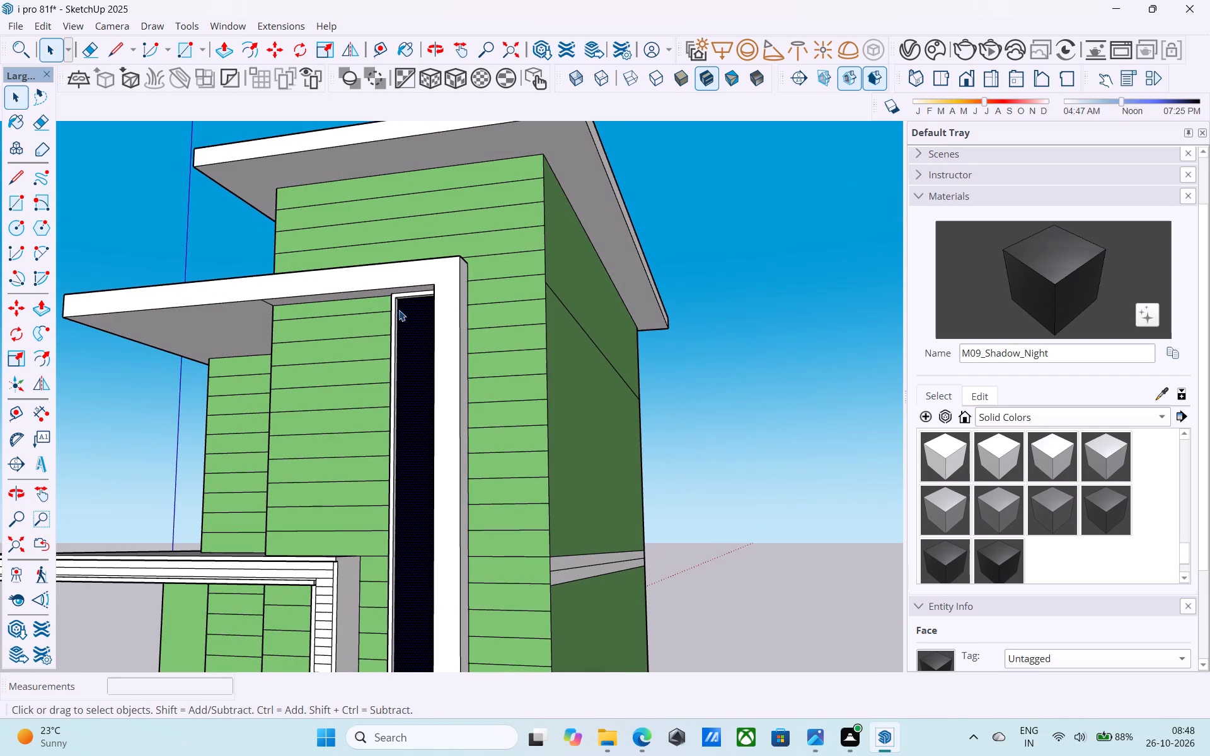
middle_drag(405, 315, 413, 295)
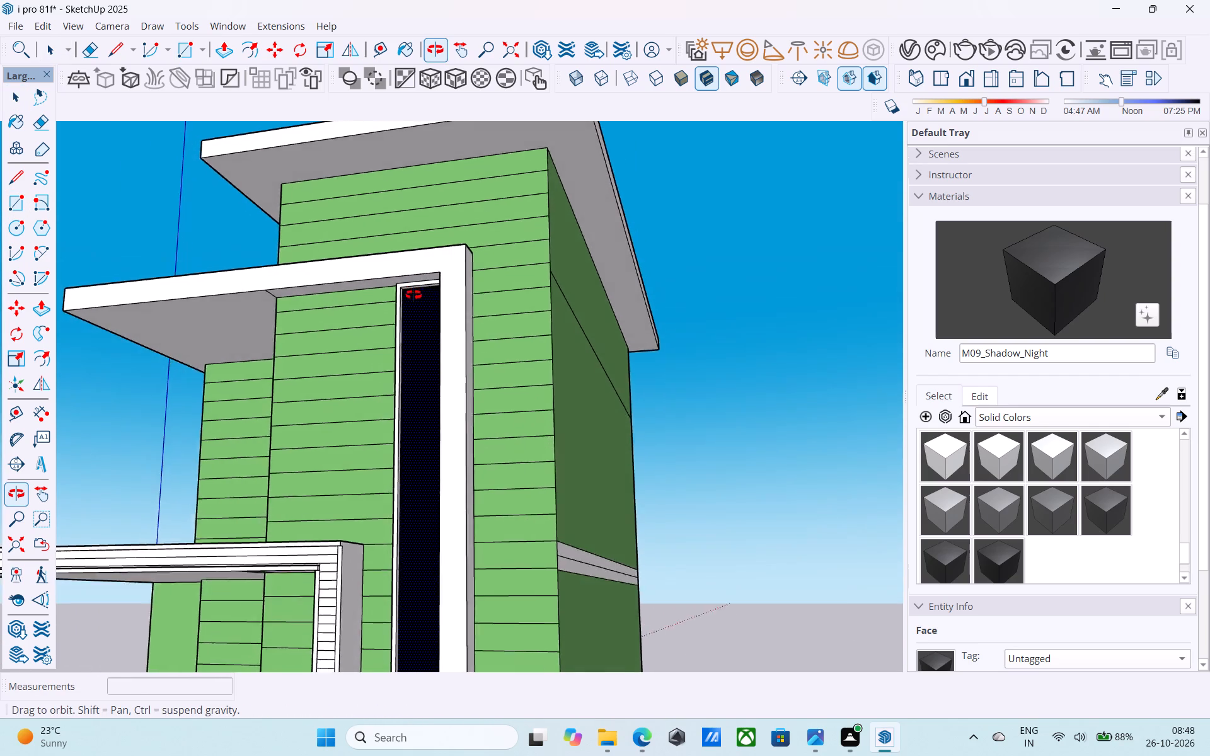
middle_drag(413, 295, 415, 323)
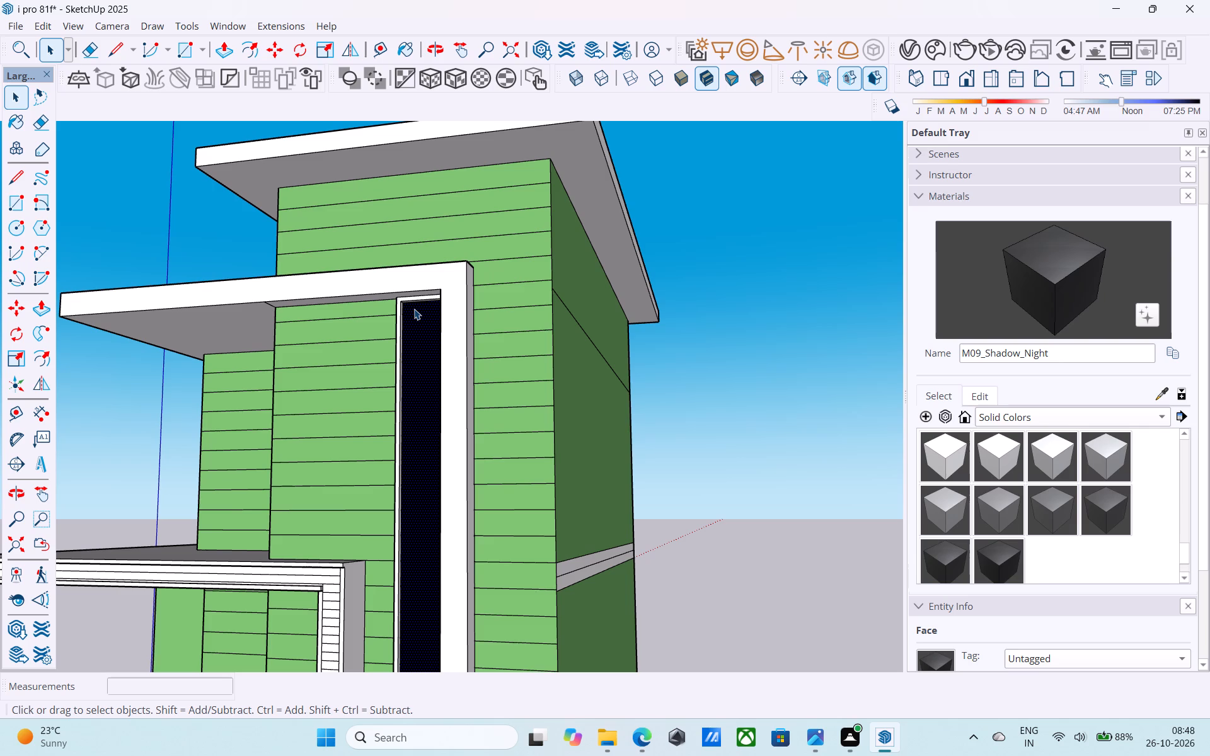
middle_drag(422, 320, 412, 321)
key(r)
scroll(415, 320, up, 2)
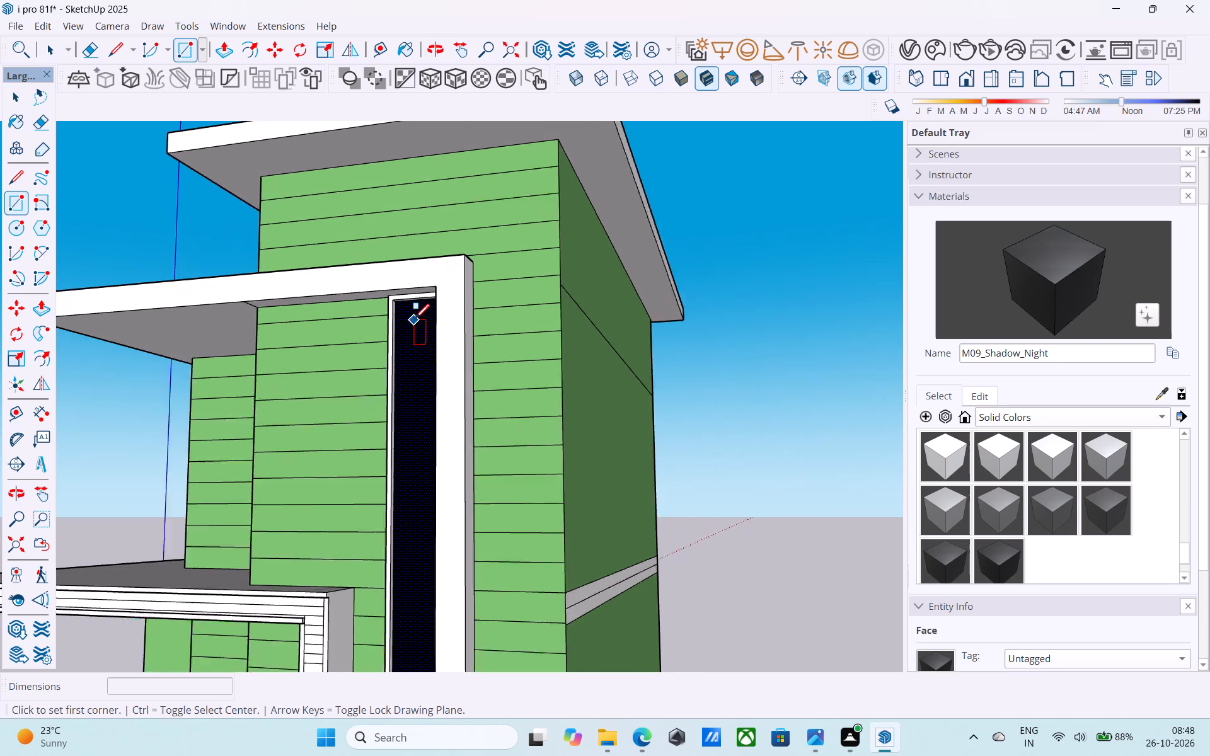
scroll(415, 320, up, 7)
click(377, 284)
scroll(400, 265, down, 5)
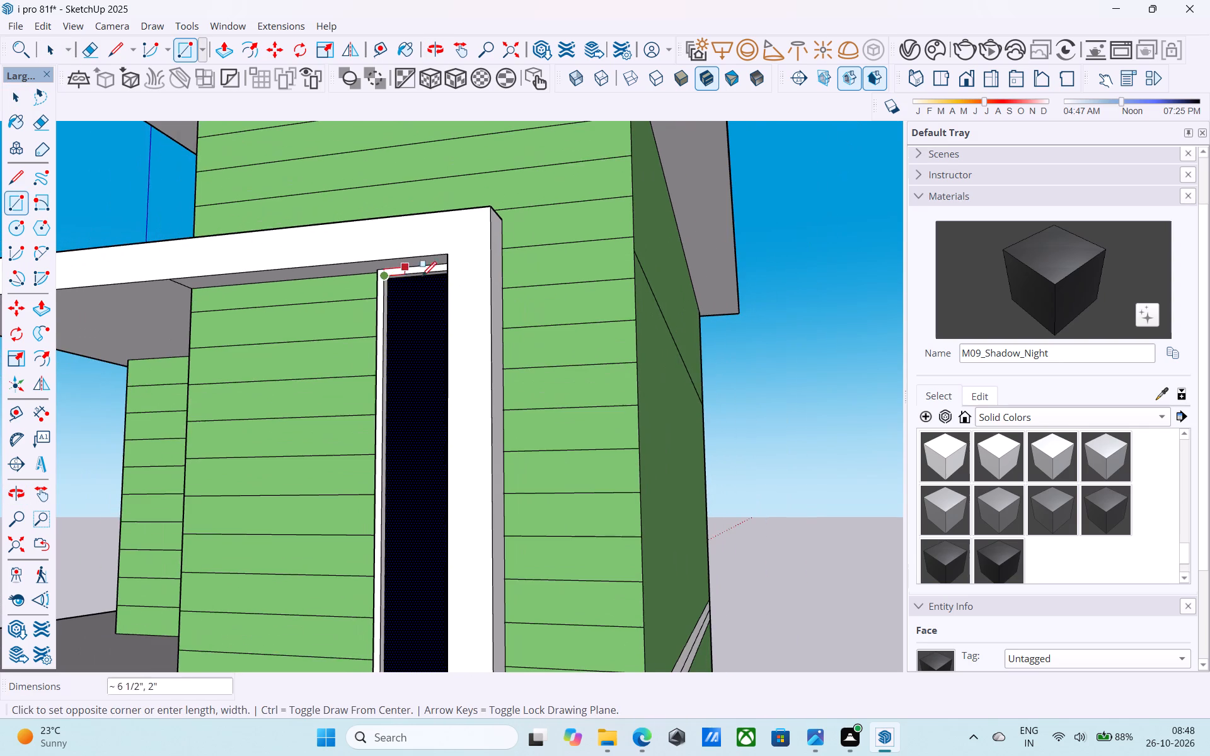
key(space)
Paint the inner reveal faces of the white border around the tall dark panel with M09_Shadow_Night.
click(1029, 290)
scroll(403, 294, up, 2)
middle_drag(400, 291, 344, 245)
scroll(354, 251, up, 12)
click(343, 288)
click(382, 262)
scroll(372, 220, down, 11)
middle_drag(396, 263, 422, 291)
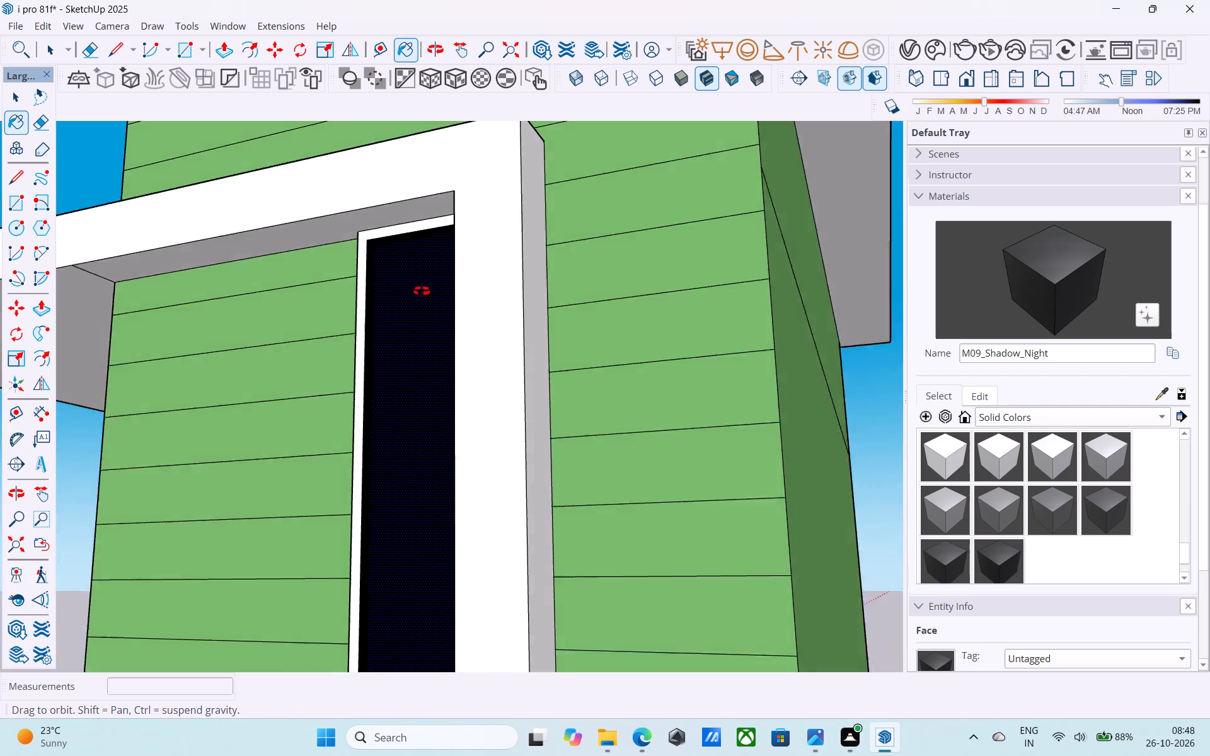
middle_drag(422, 291, 674, 362)
scroll(655, 366, up, 4)
click(617, 343)
scroll(575, 255, down, 8)
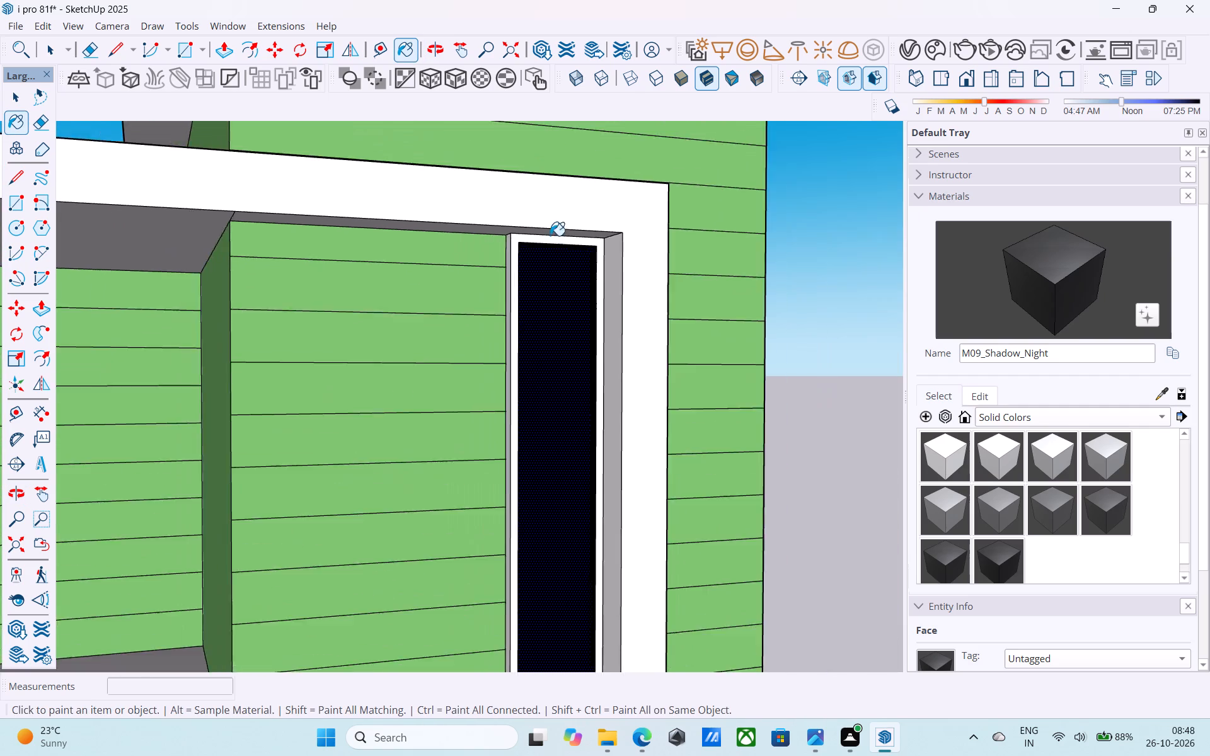
scroll(550, 236, down, 11)
middle_drag(581, 304, 553, 507)
scroll(546, 493, down, 6)
scroll(553, 595, up, 2)
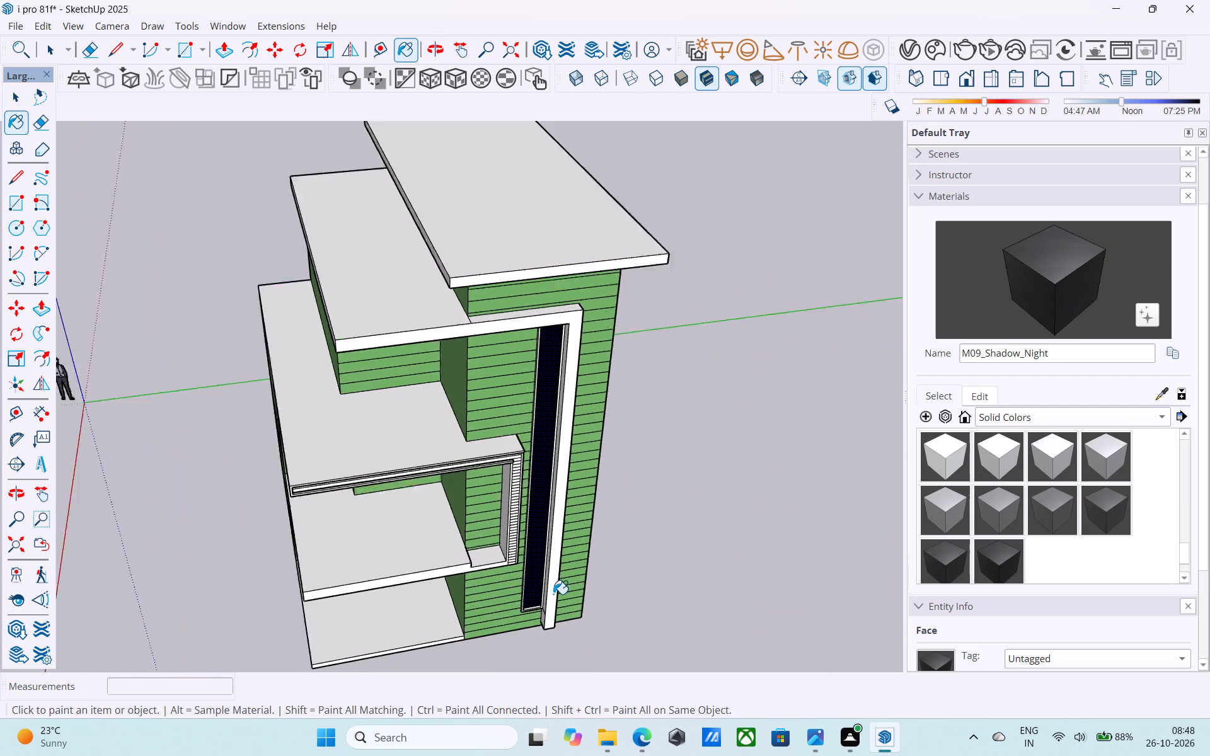
scroll(553, 594, up, 17)
click(521, 606)
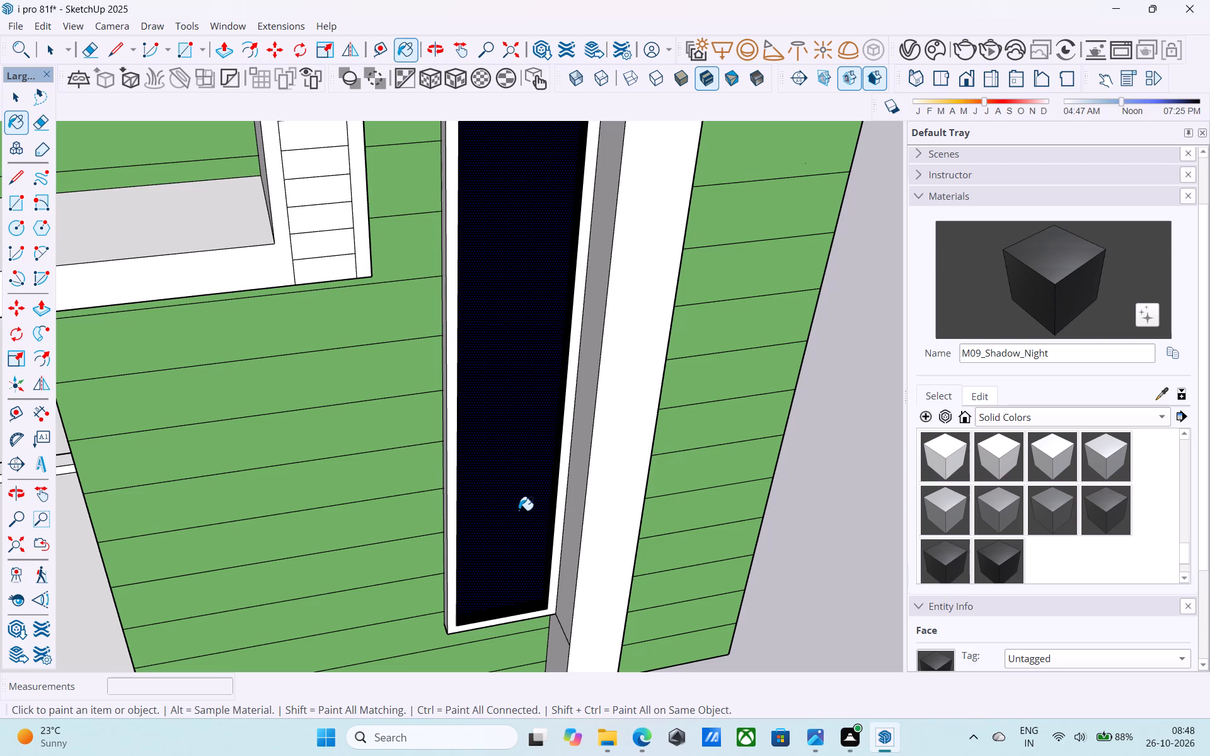
Draw a 1' 8" by 29' 8" rectangle across the white border's opening, covering the tall dark panel from top to bottom corner.
scroll(519, 507, down, 5)
middle_drag(517, 508, 461, 357)
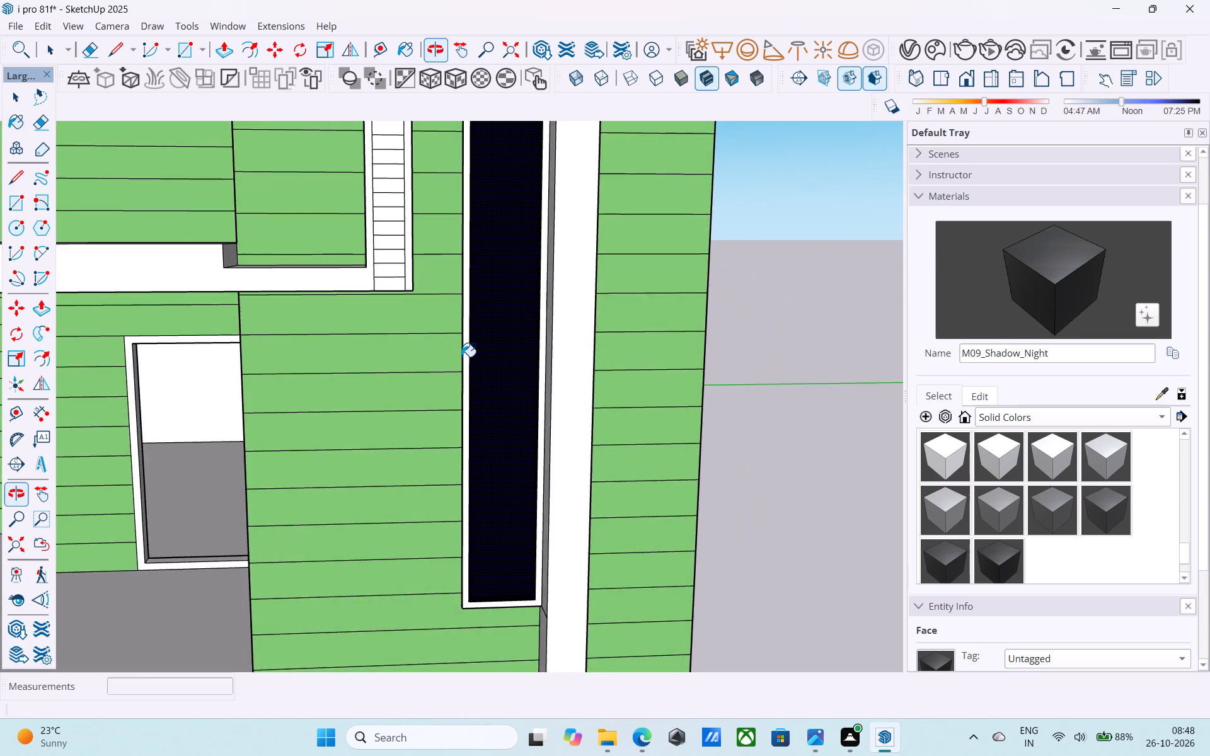
scroll(461, 353, down, 5)
shift+middle_drag(464, 362, 363, 464)
scroll(479, 251, down, 3)
shift+middle_drag(487, 292, 496, 383)
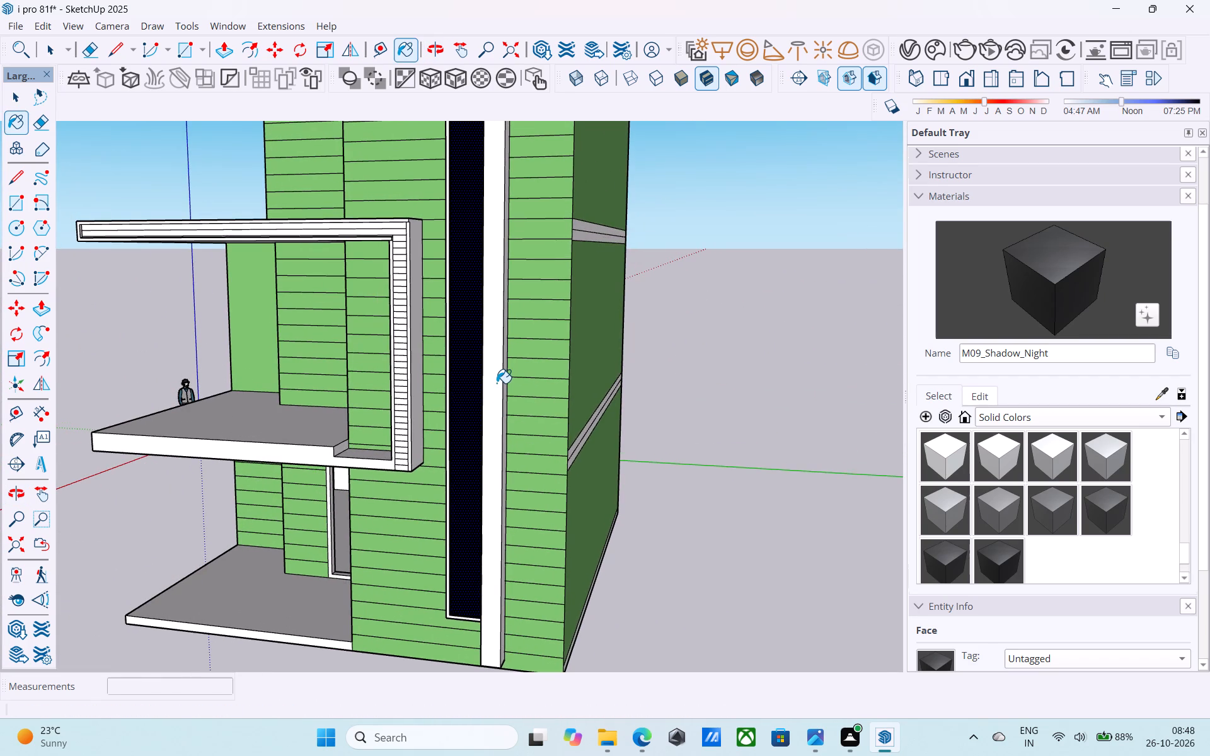
key(r)
scroll(499, 377, down, 5)
shift+middle_drag(499, 375, 486, 515)
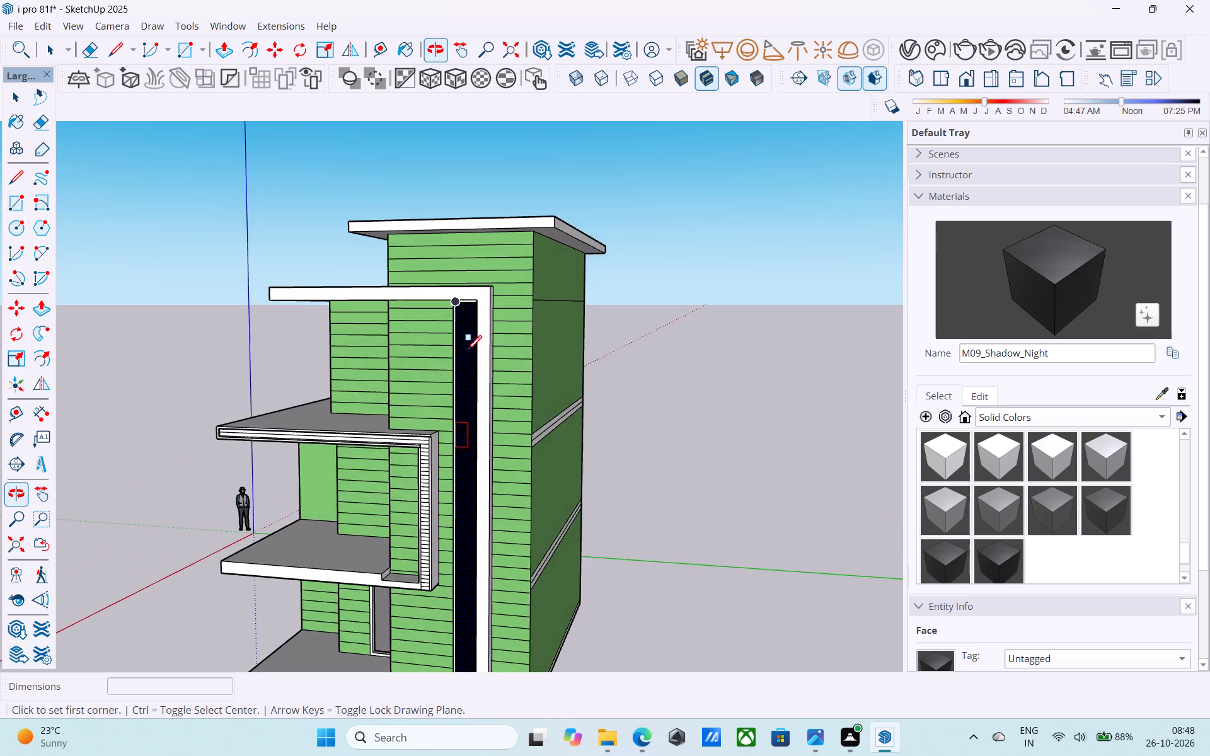
middle_drag(463, 318, 469, 278)
scroll(468, 280, up, 19)
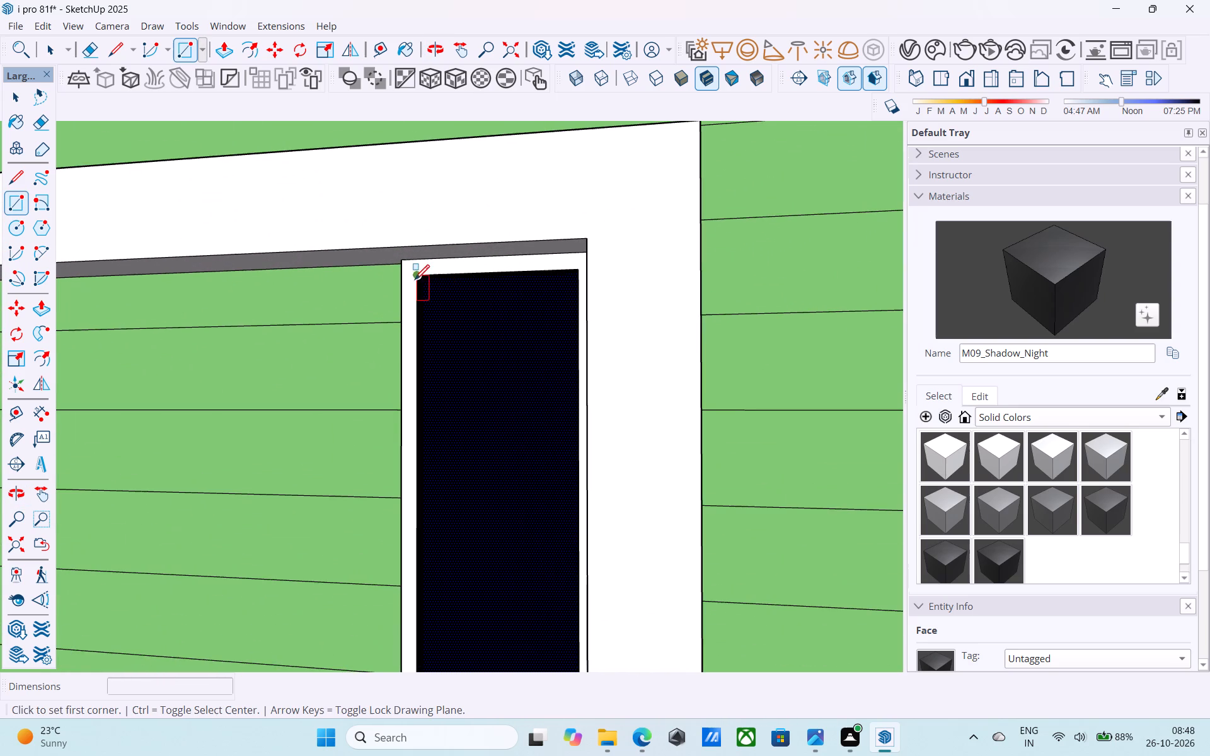
click(418, 277)
scroll(437, 240, down, 20)
scroll(437, 240, down, 2)
shift+middle_drag(533, 393, 582, 193)
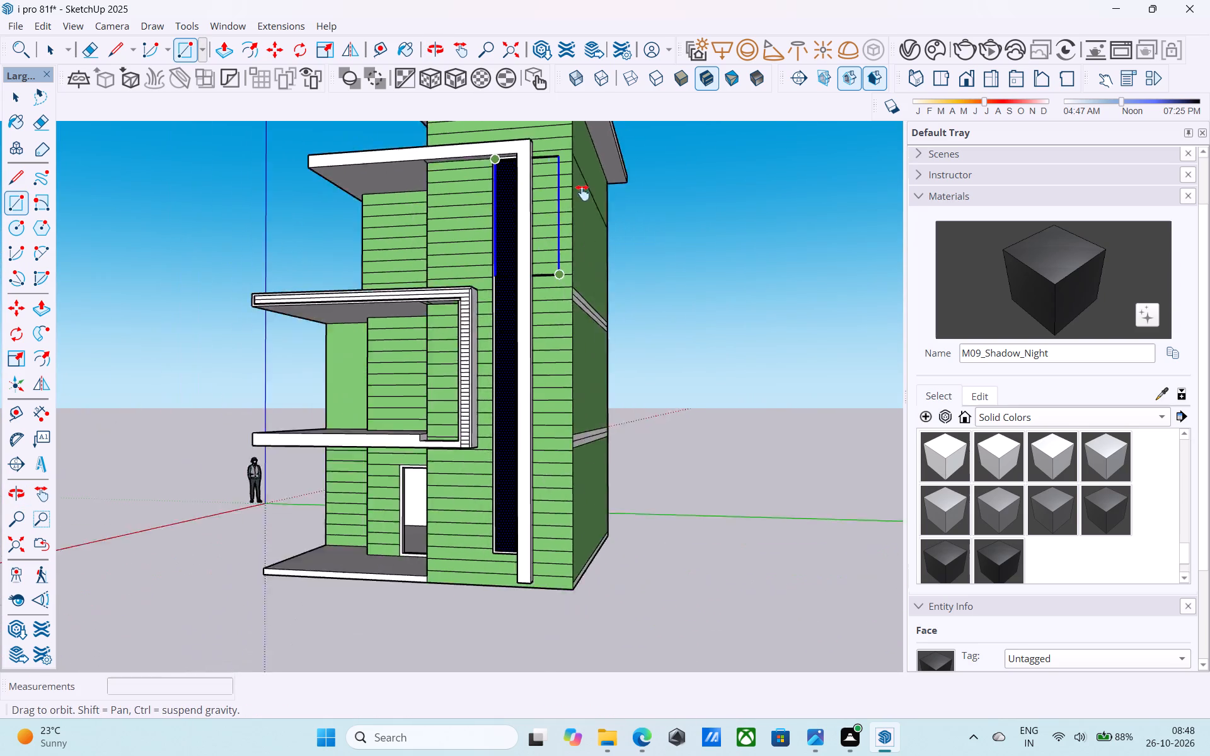
shift+middle_drag(582, 193, 804, 289)
scroll(550, 479, up, 20)
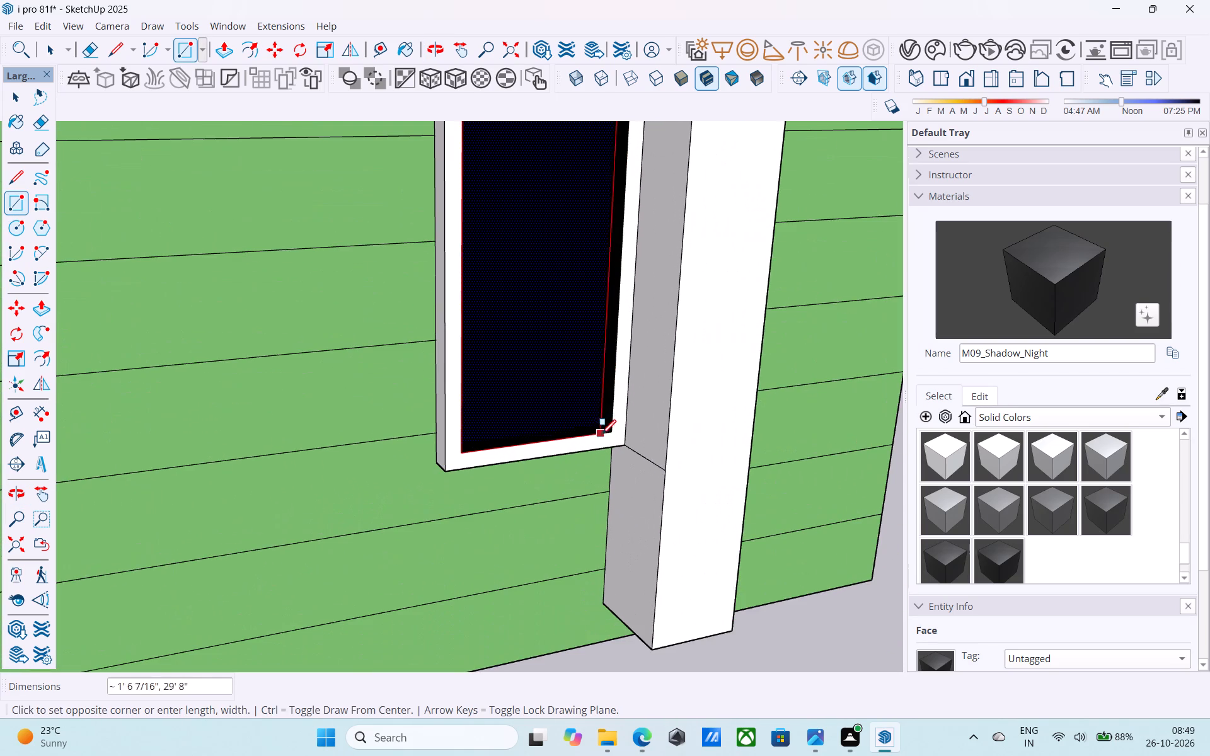
click(616, 431)
Paint the new rectangle over the tall panel with the glass material Glass_Basic_01.
click(1030, 409)
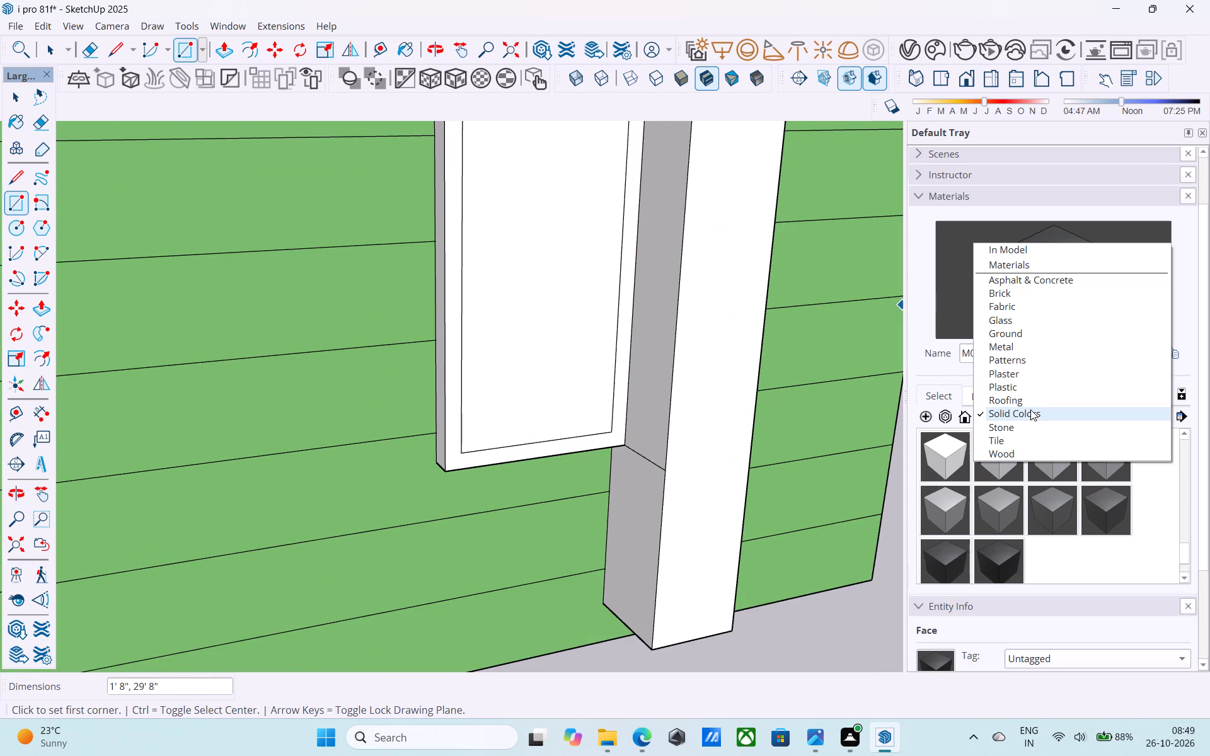
click(1033, 317)
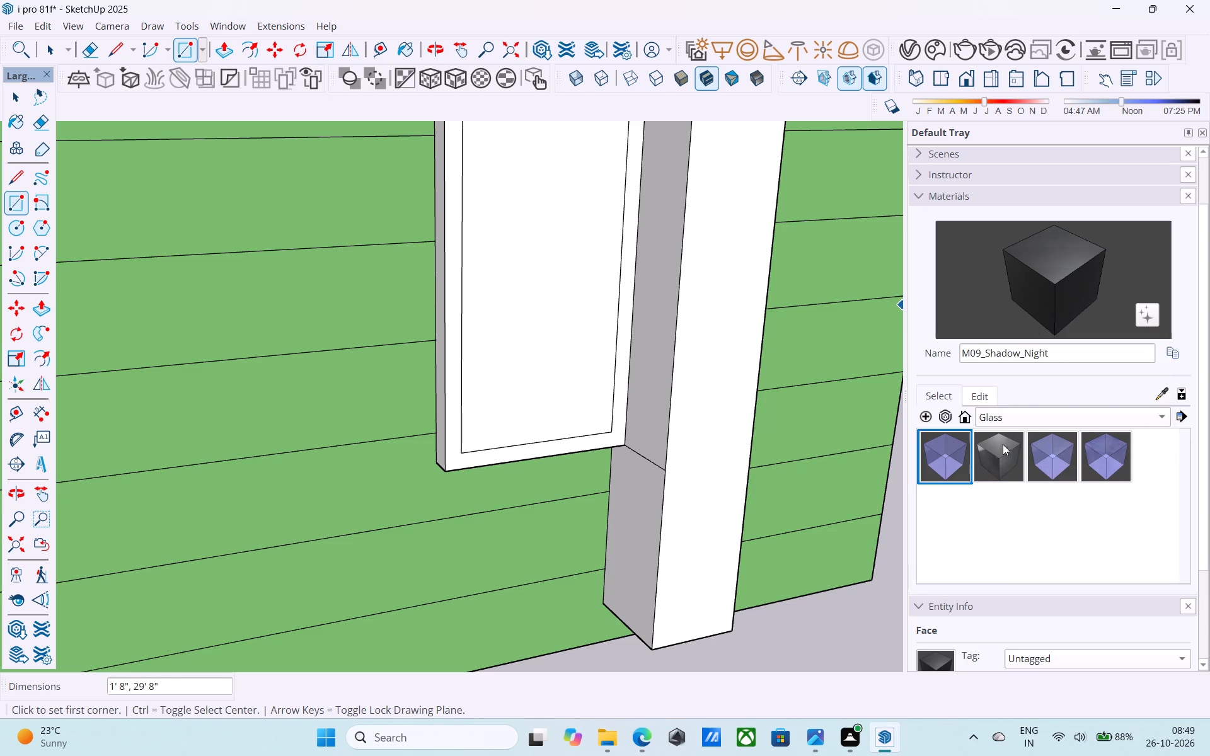
click(950, 453)
click(531, 338)
Darken the colour of Glass_Basic_01 to roughly the middle of its brightness range.
scroll(539, 304, down, 11)
shift+middle_drag(546, 288, 564, 461)
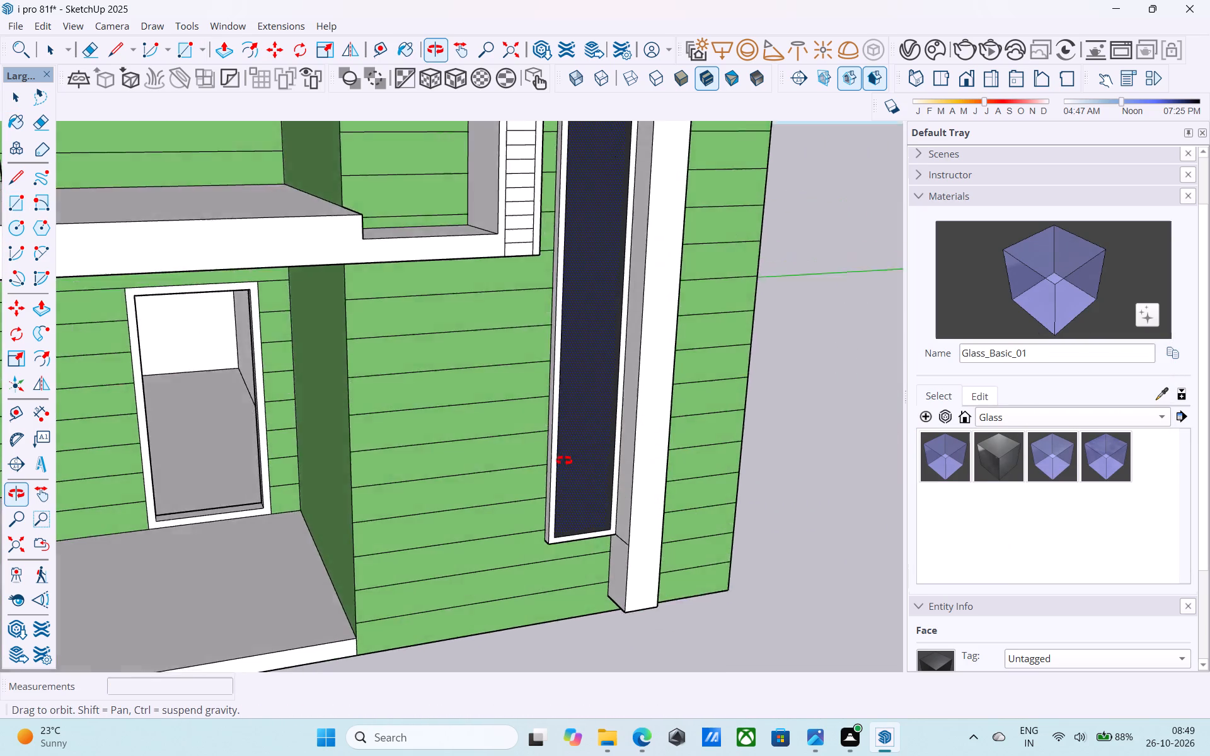
shift+middle_drag(564, 461, 554, 415)
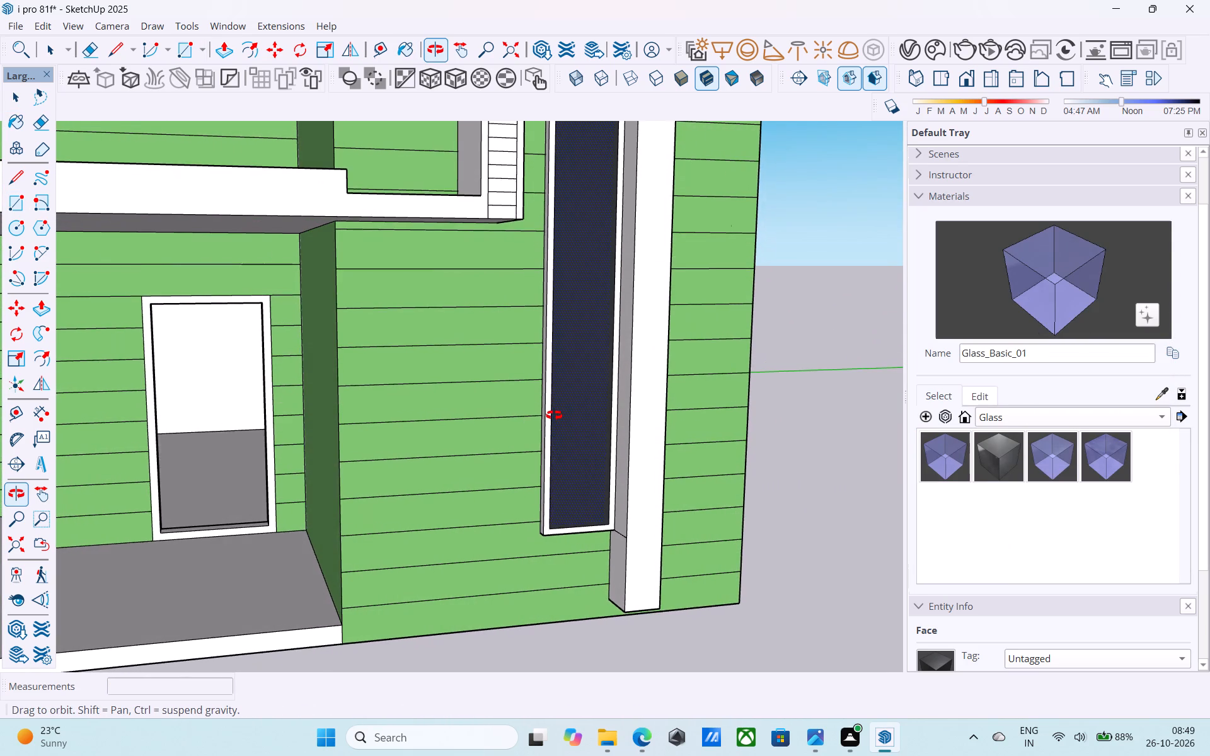
shift+middle_drag(554, 415, 629, 382)
scroll(633, 367, down, 6)
middle_drag(633, 367, 236, 600)
middle_drag(396, 310, 467, 459)
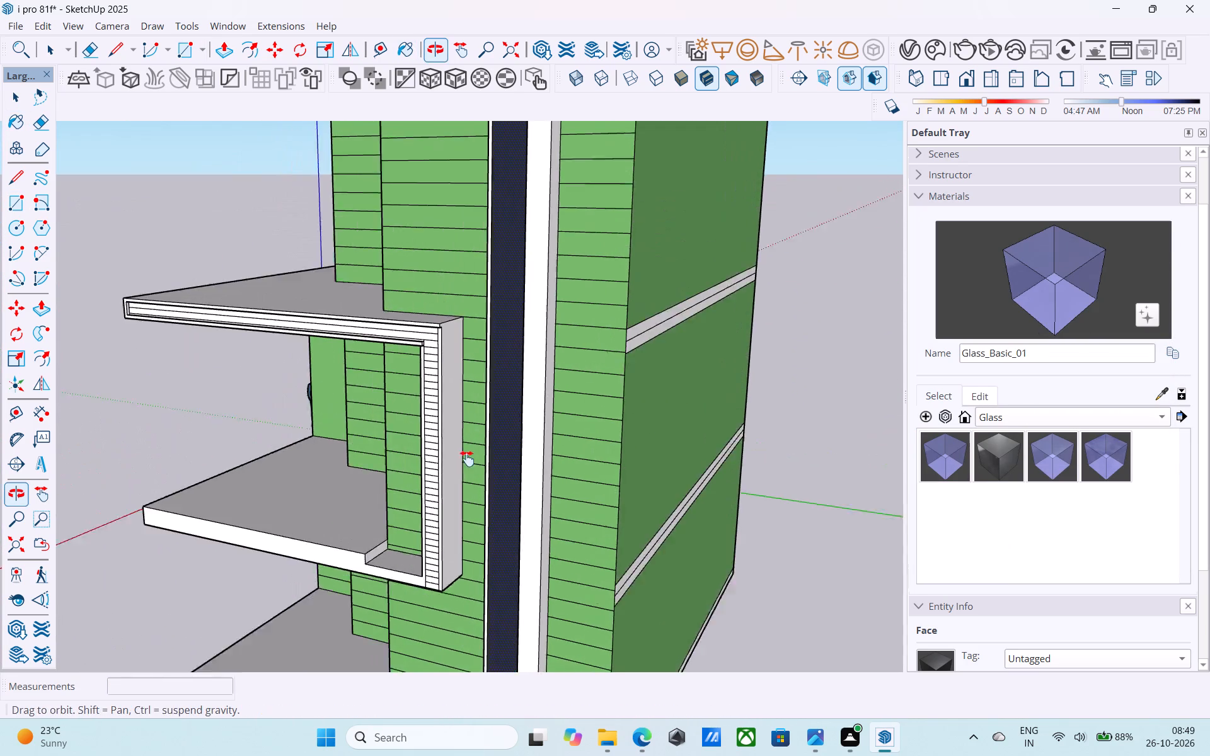
middle_drag(467, 459, 468, 457)
key(space)
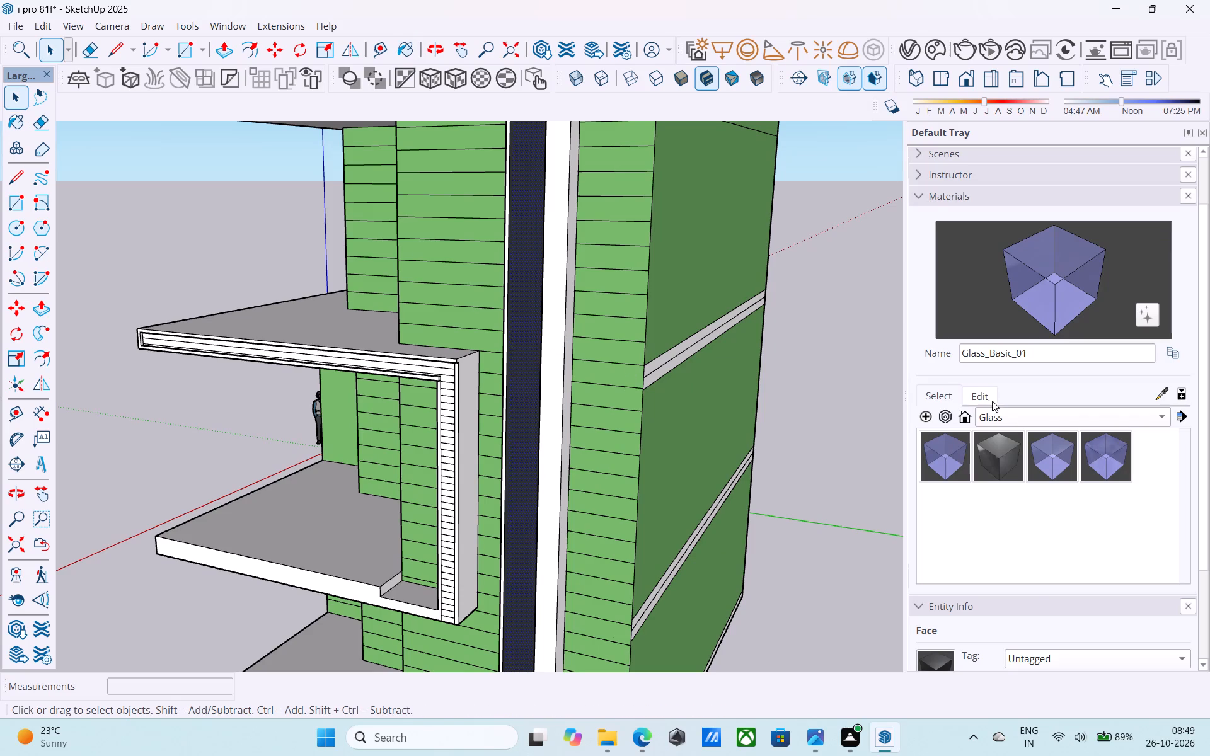
click(989, 396)
drag(1001, 471, 1000, 456)
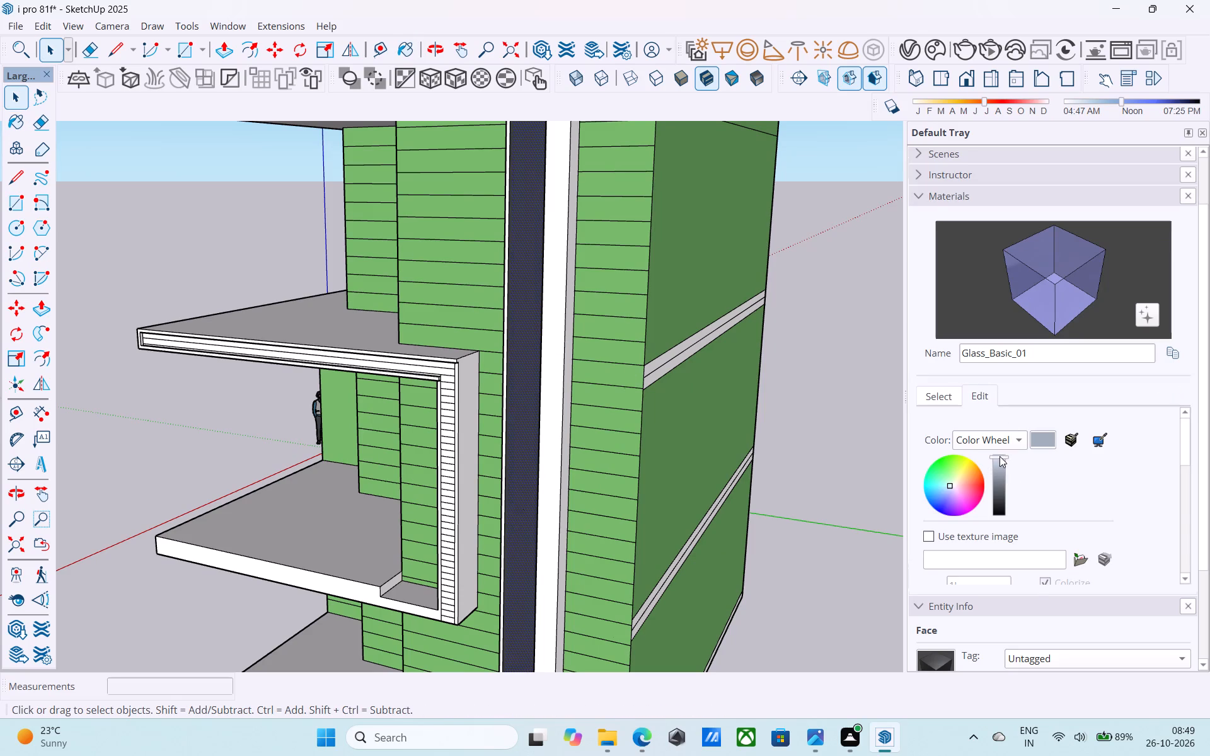
drag(1000, 456, 998, 490)
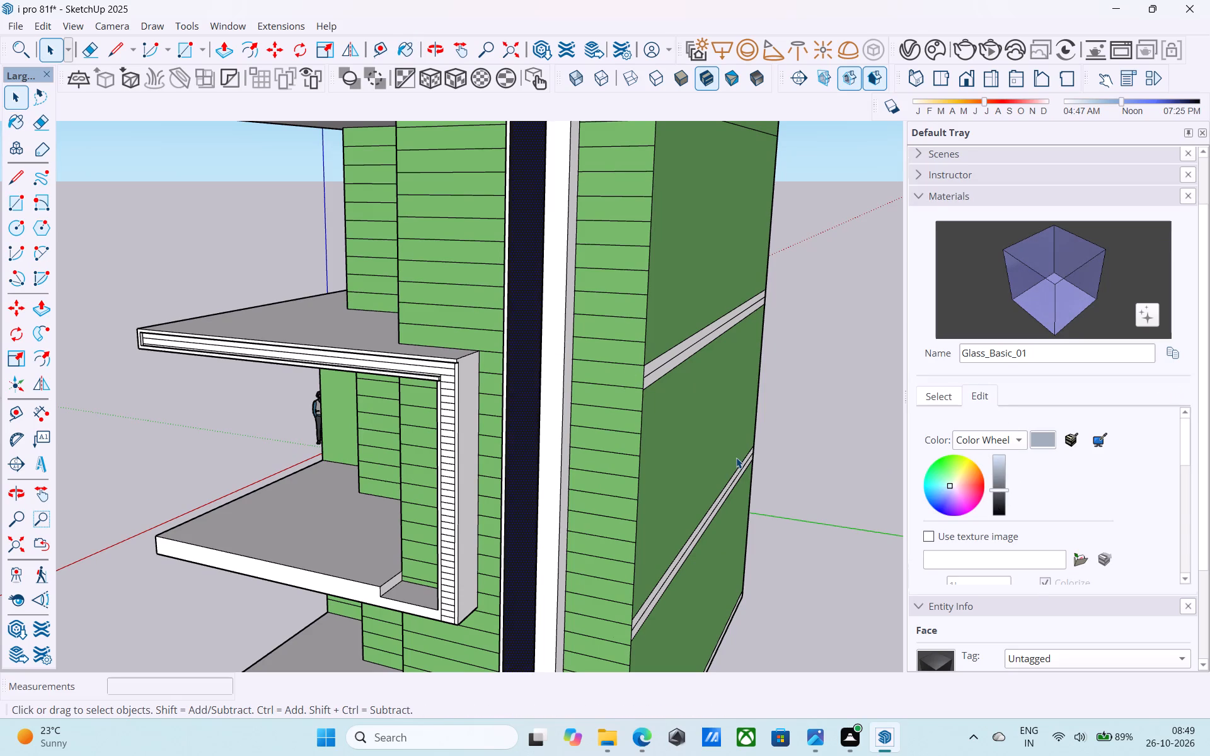
Examine the whole house from the front and side, checking the dark glass panel against the green walls and white frames.
key(space)
scroll(745, 431, down, 7)
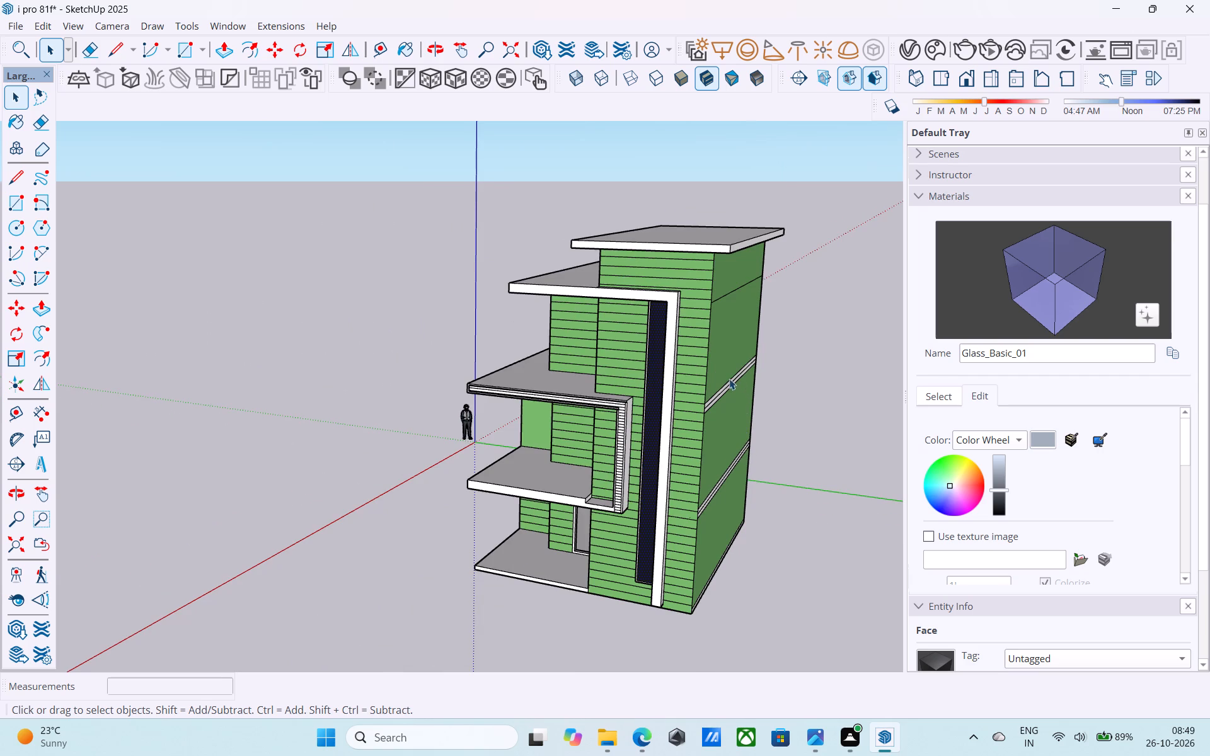
middle_drag(729, 379, 742, 356)
scroll(742, 352, down, 2)
middle_drag(742, 352, 744, 328)
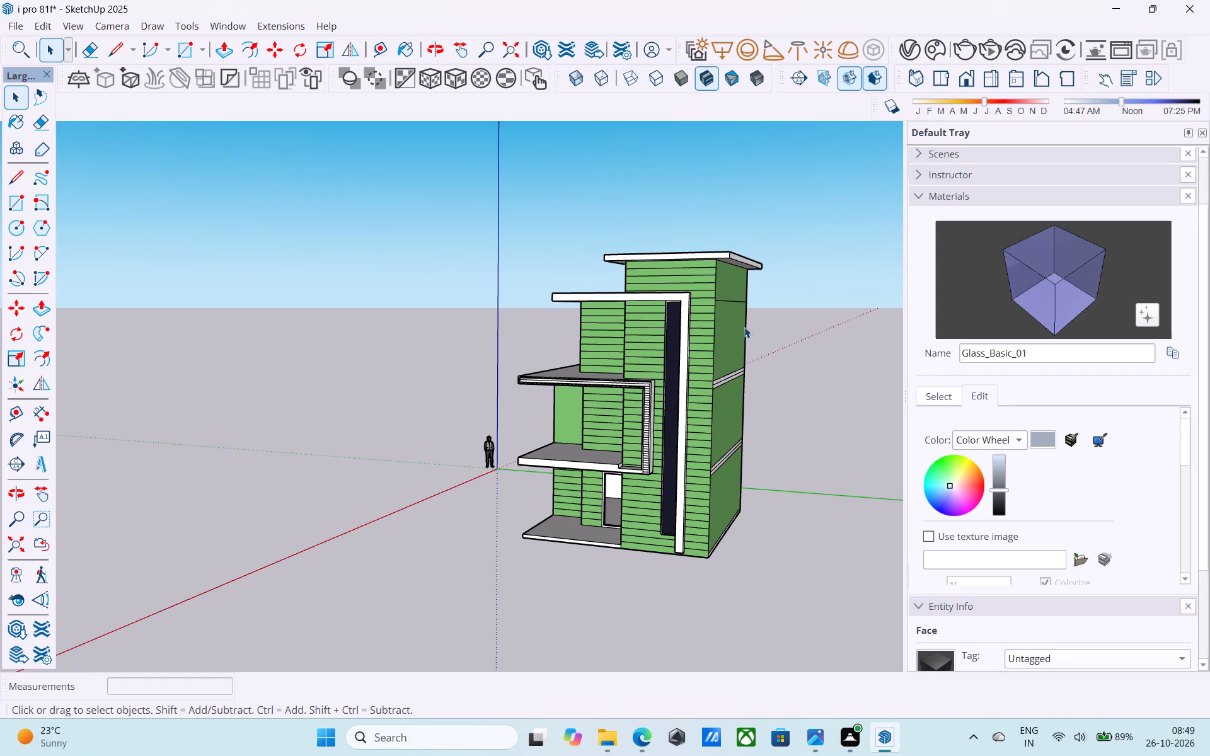
middle_drag(744, 327, 759, 282)
middle_drag(691, 383, 663, 369)
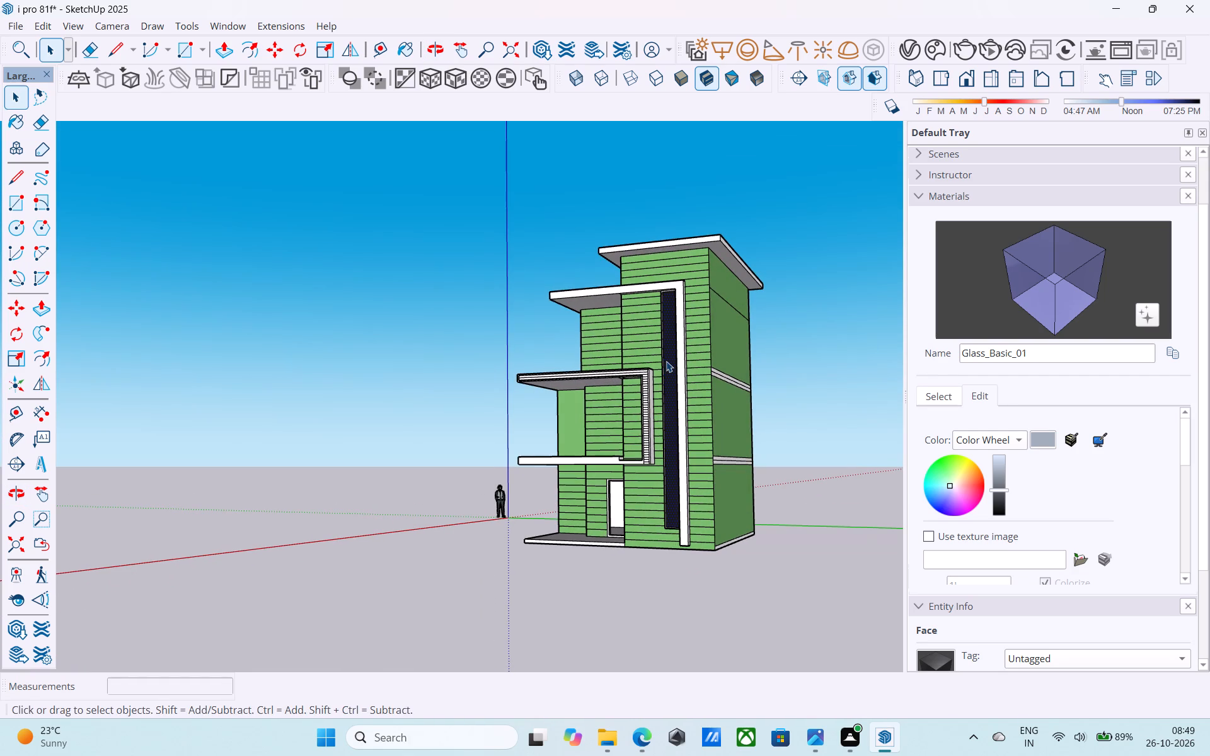
middle_drag(679, 372, 679, 364)
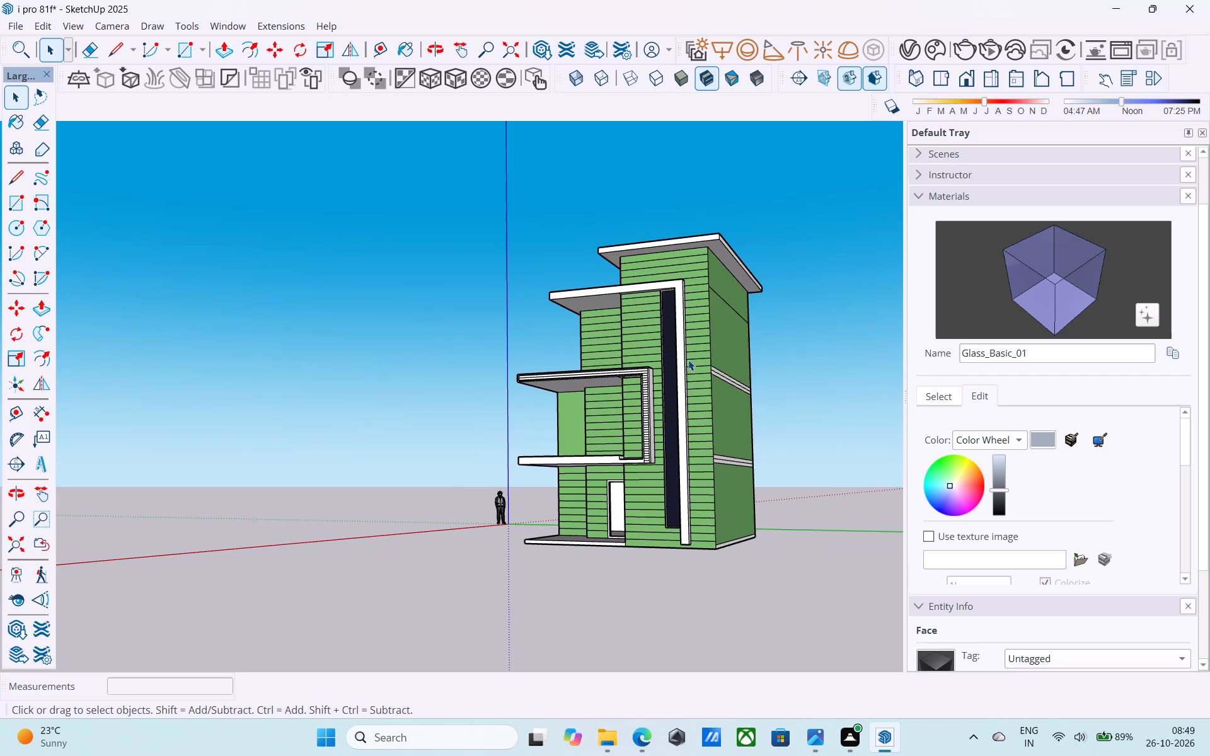
middle_drag(676, 420, 583, 408)
middle_drag(705, 384, 700, 396)
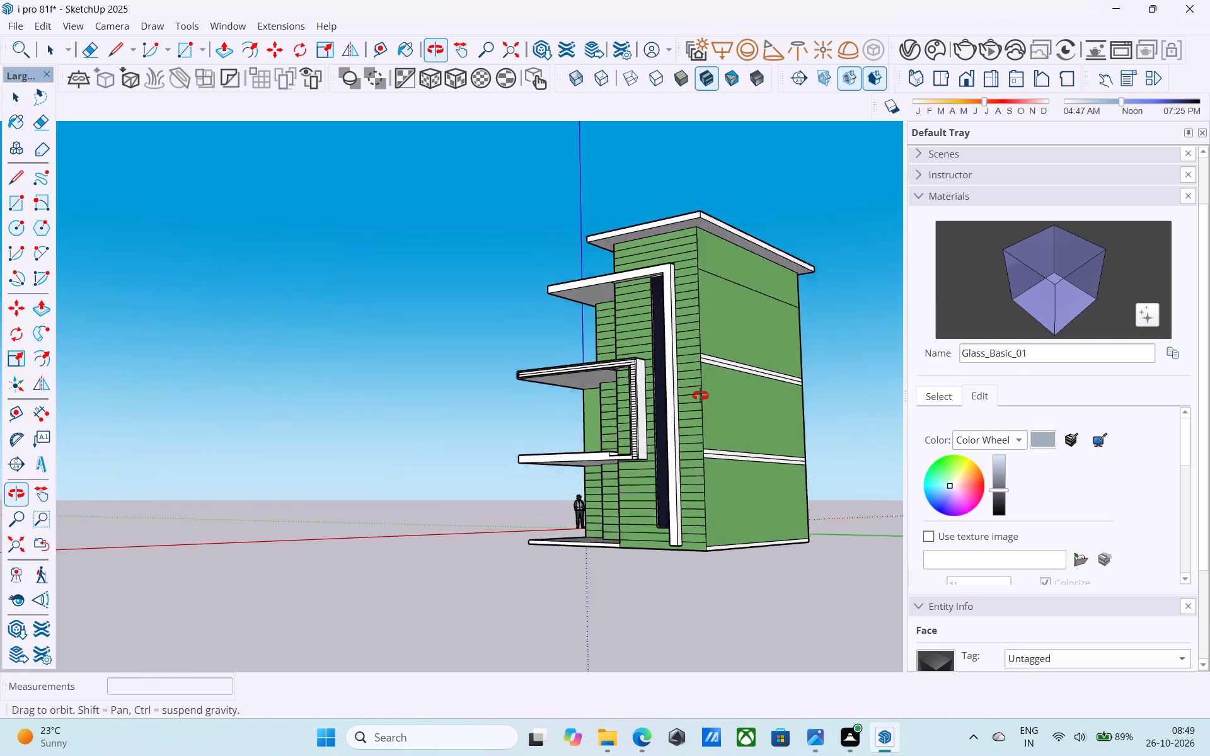
middle_drag(700, 396, 651, 452)
middle_drag(679, 425, 645, 445)
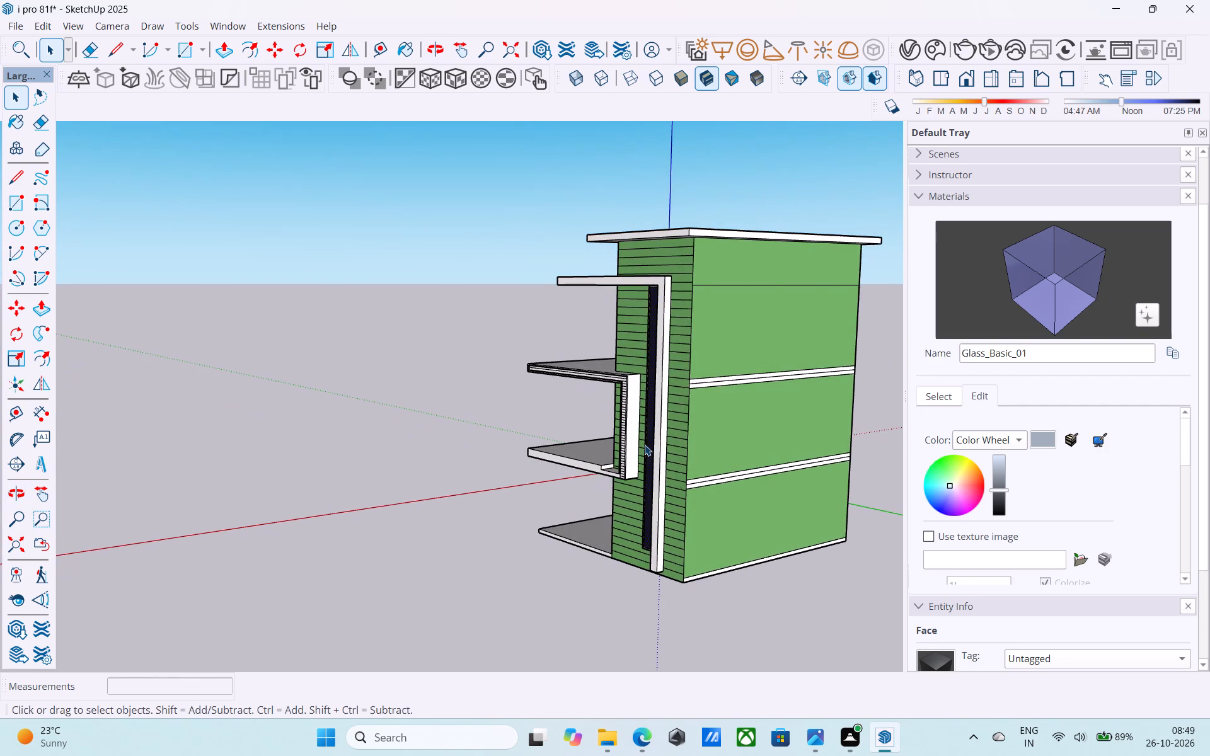
middle_drag(643, 444, 618, 436)
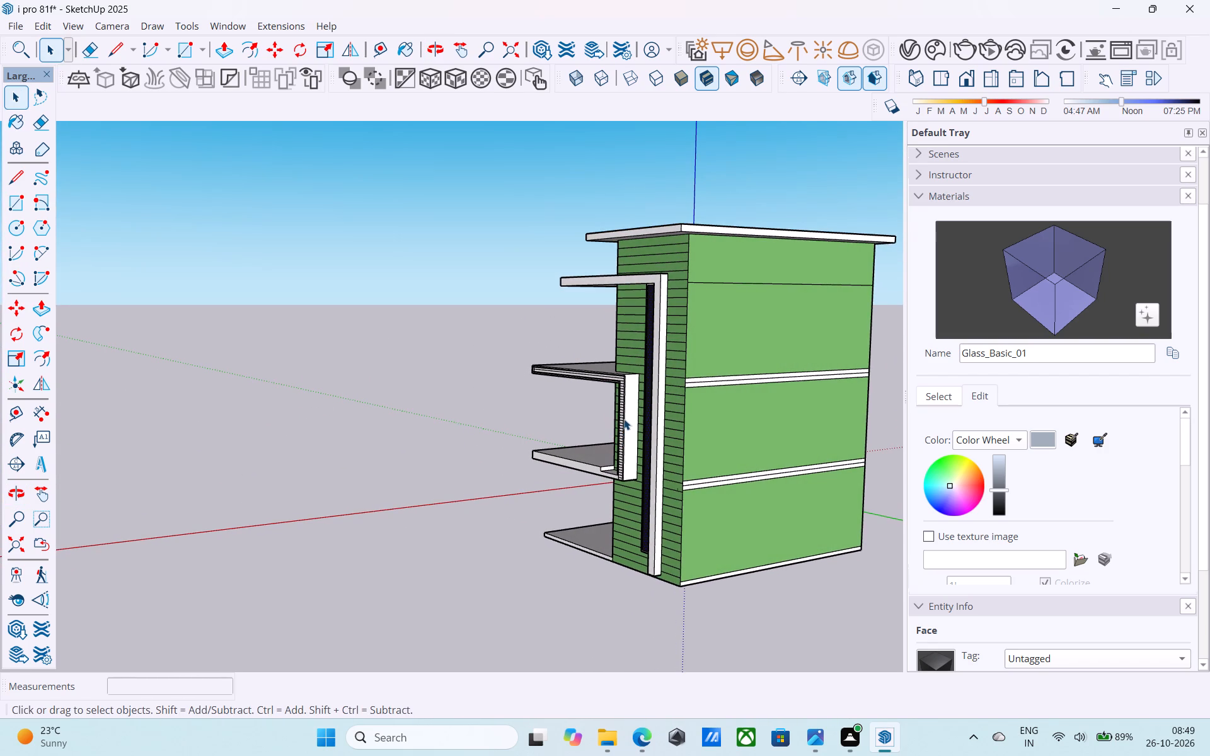
scroll(626, 413, down, 2)
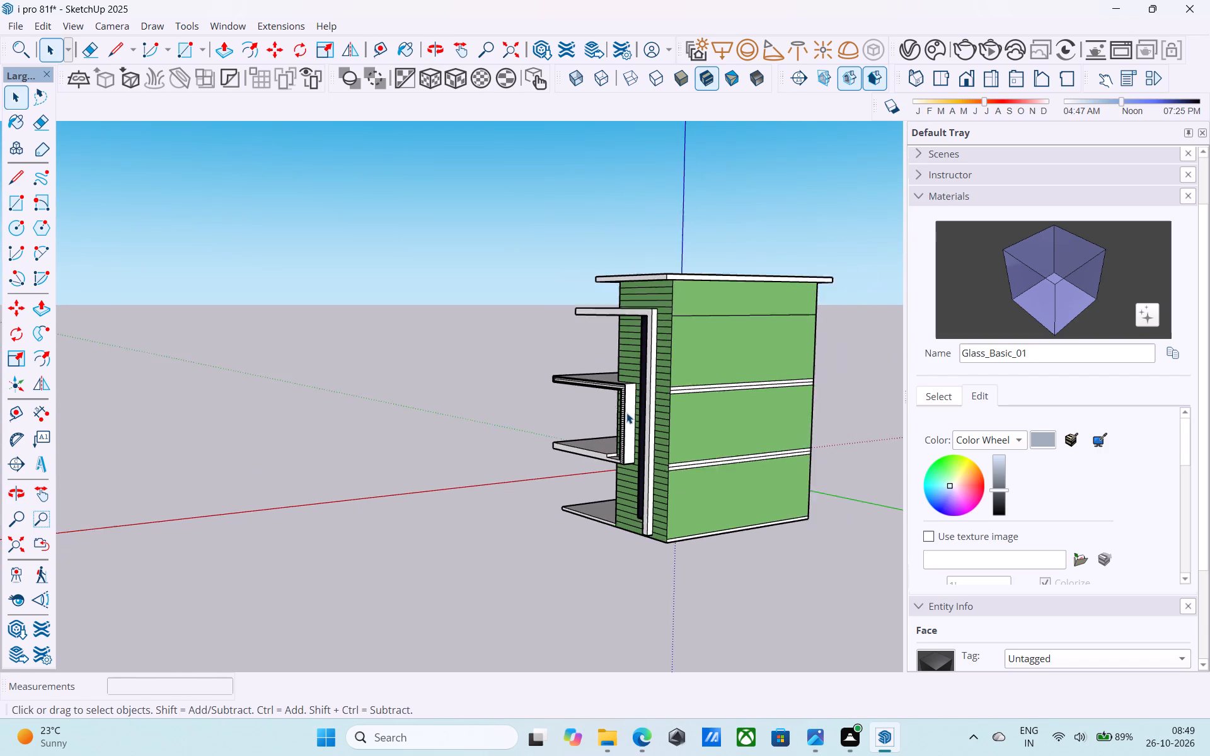
scroll(626, 413, down, 2)
middle_drag(626, 413, 800, 401)
scroll(724, 418, up, 11)
middle_drag(544, 438, 427, 475)
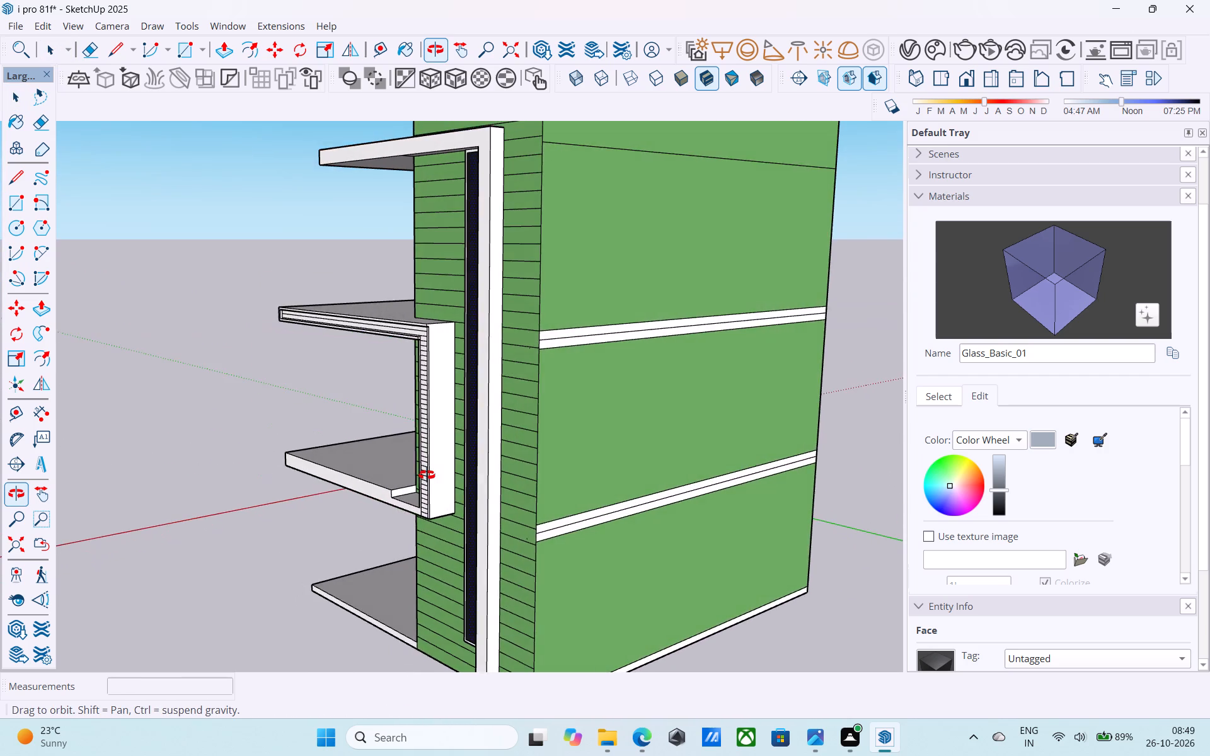
middle_drag(427, 475, 771, 438)
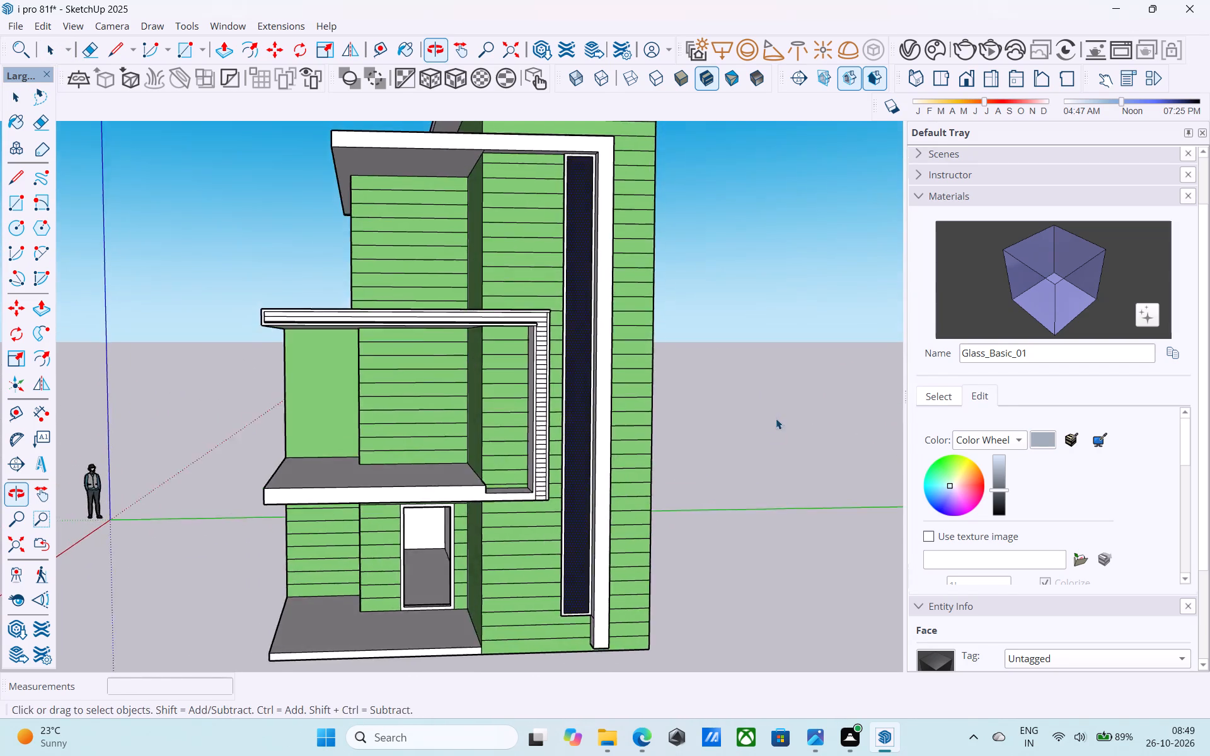
scroll(773, 408, down, 6)
middle_drag(706, 472, 688, 442)
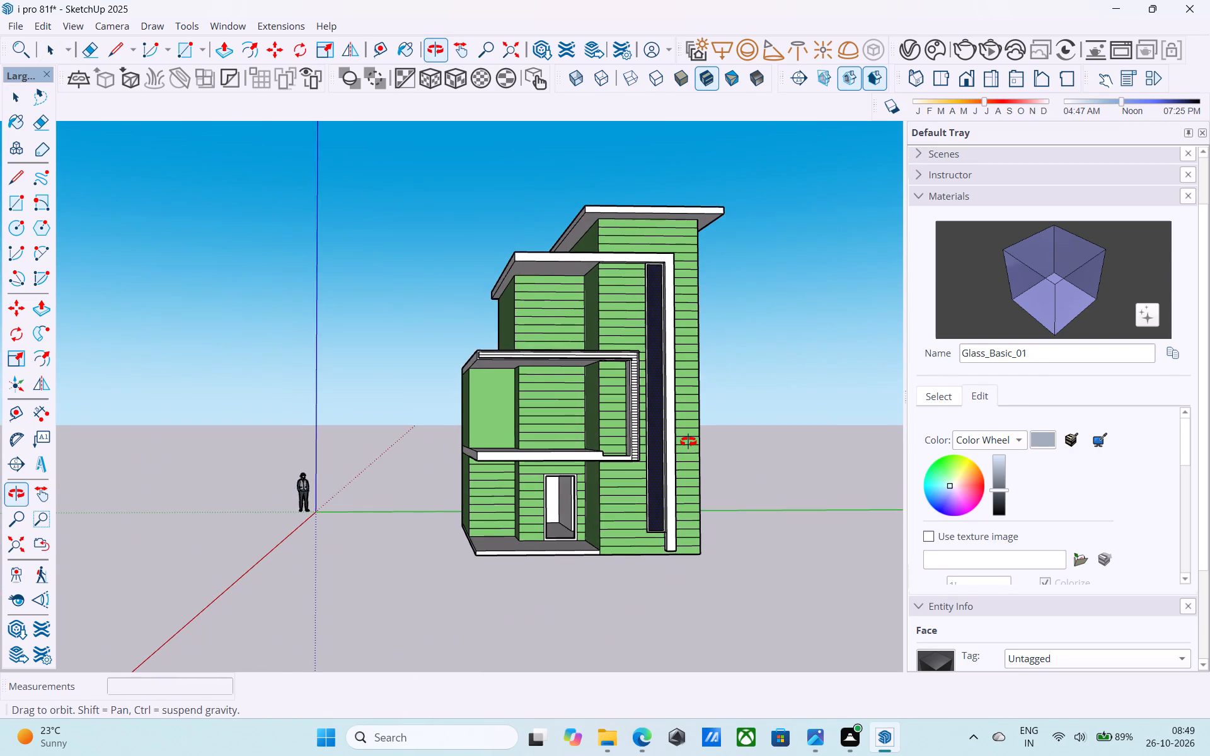
Examine the house front from low and eye-level angles, including the slab undersides and the wall beside the entrance.
middle_drag(688, 442, 691, 431)
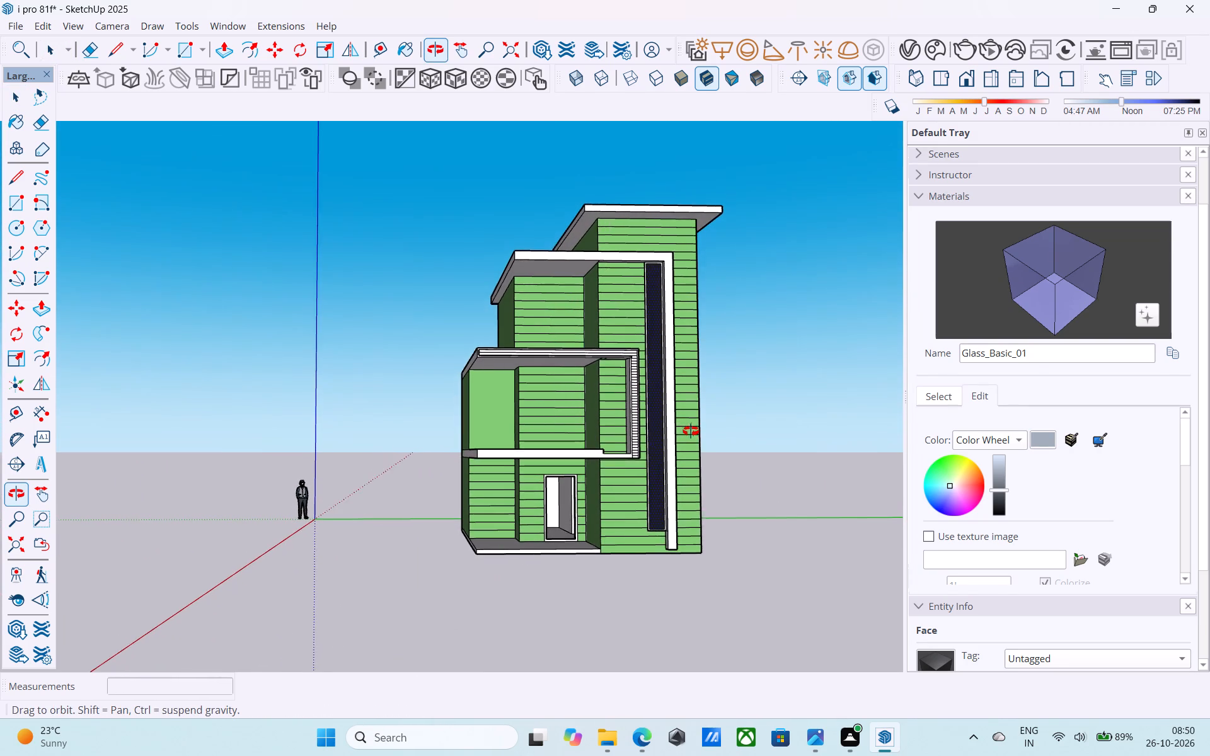
middle_drag(691, 431, 692, 422)
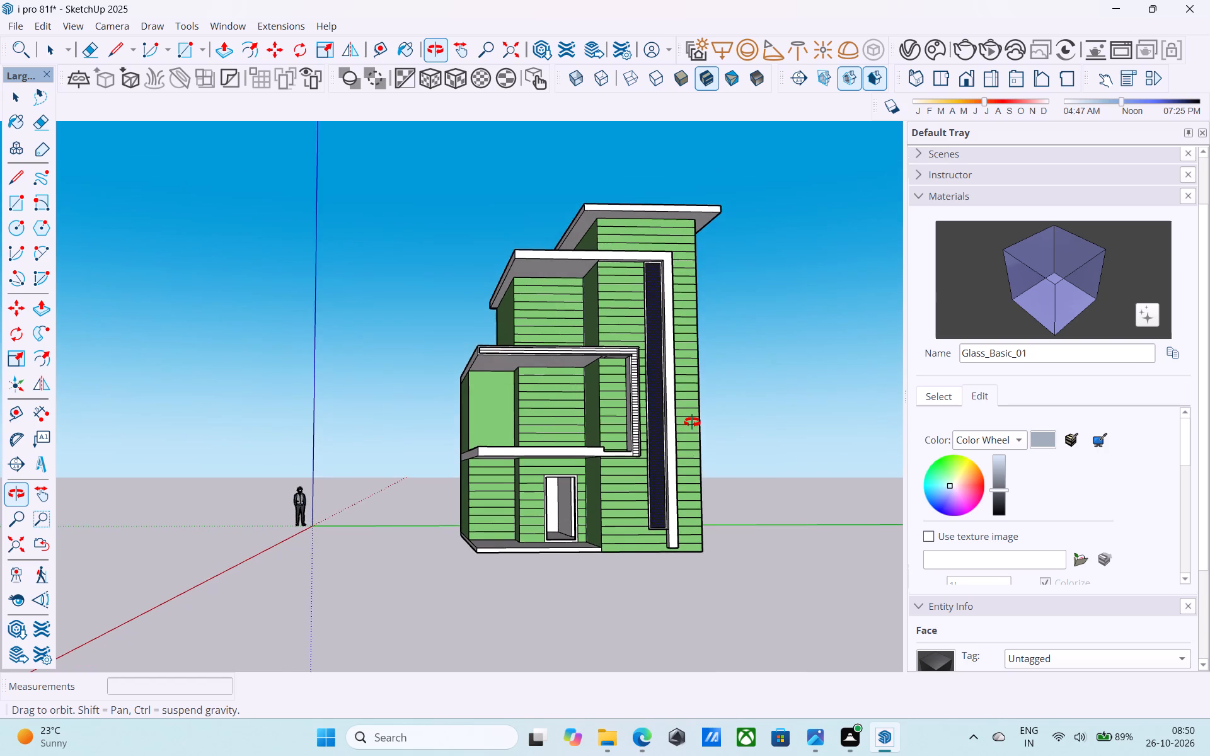
middle_drag(692, 422, 692, 419)
scroll(692, 422, up, 1)
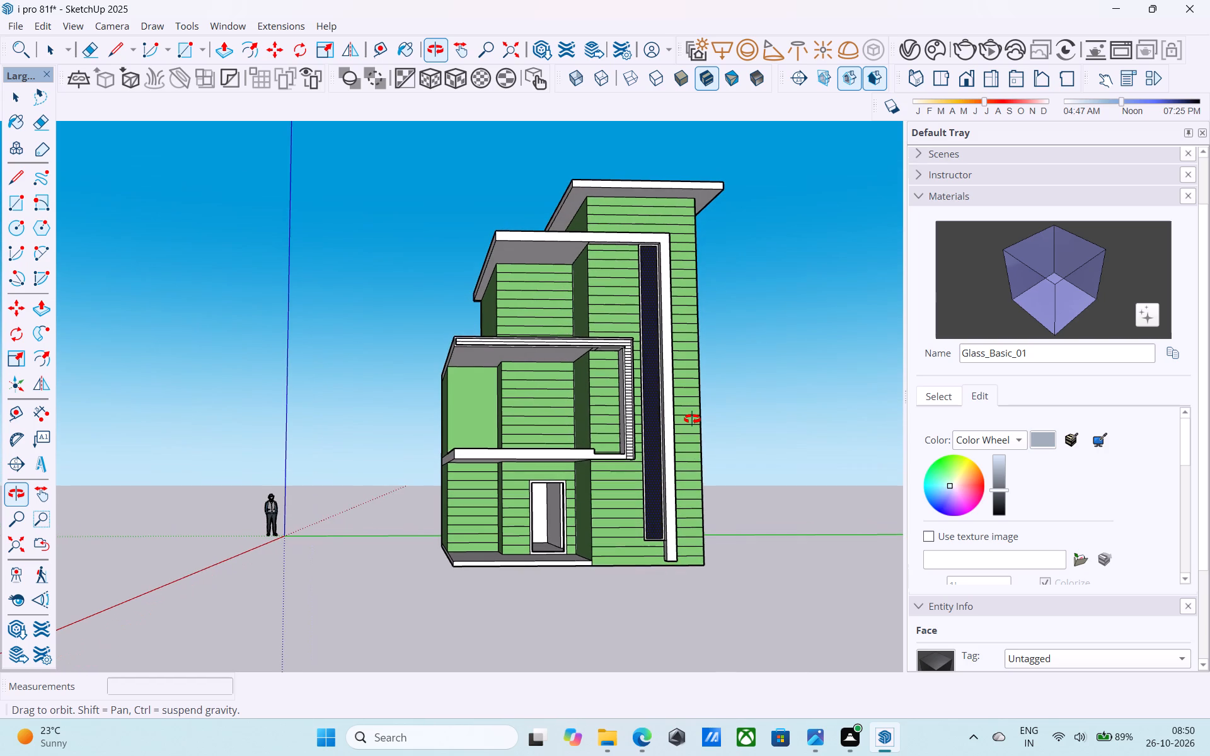
middle_drag(692, 419, 719, 365)
scroll(626, 414, down, 1)
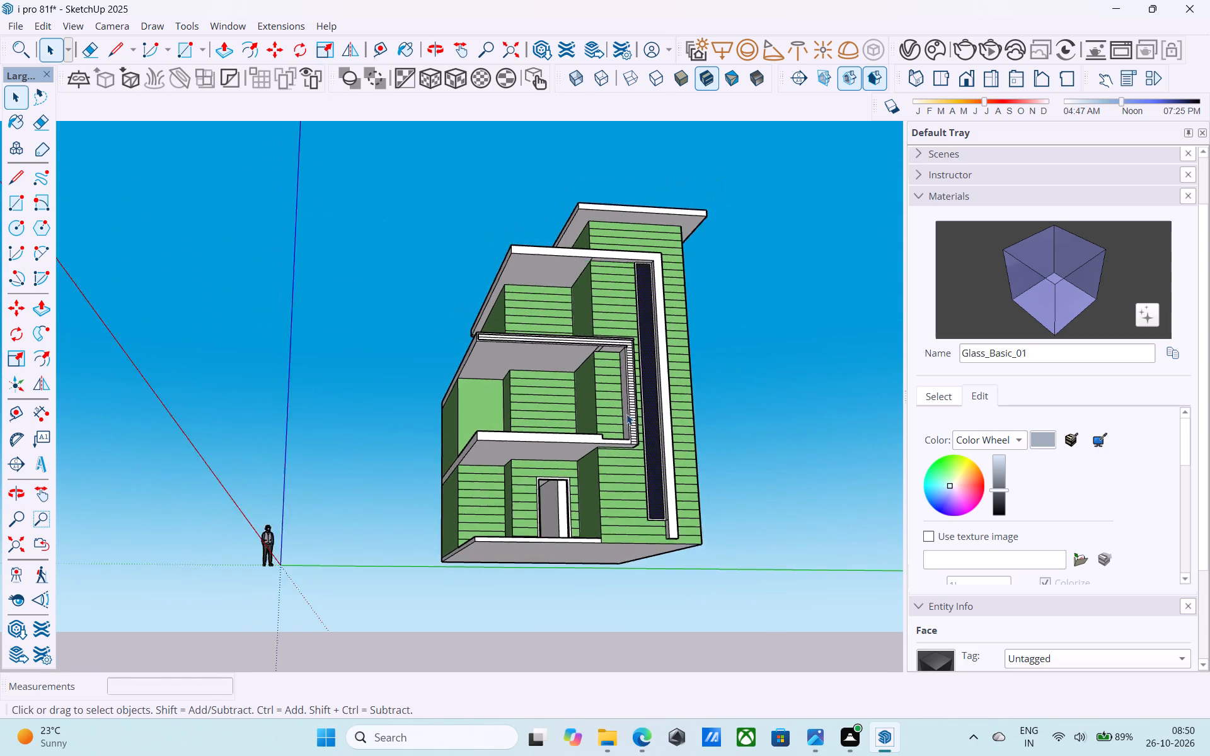
scroll(626, 414, down, 1)
middle_drag(626, 414, 581, 510)
scroll(601, 497, down, 4)
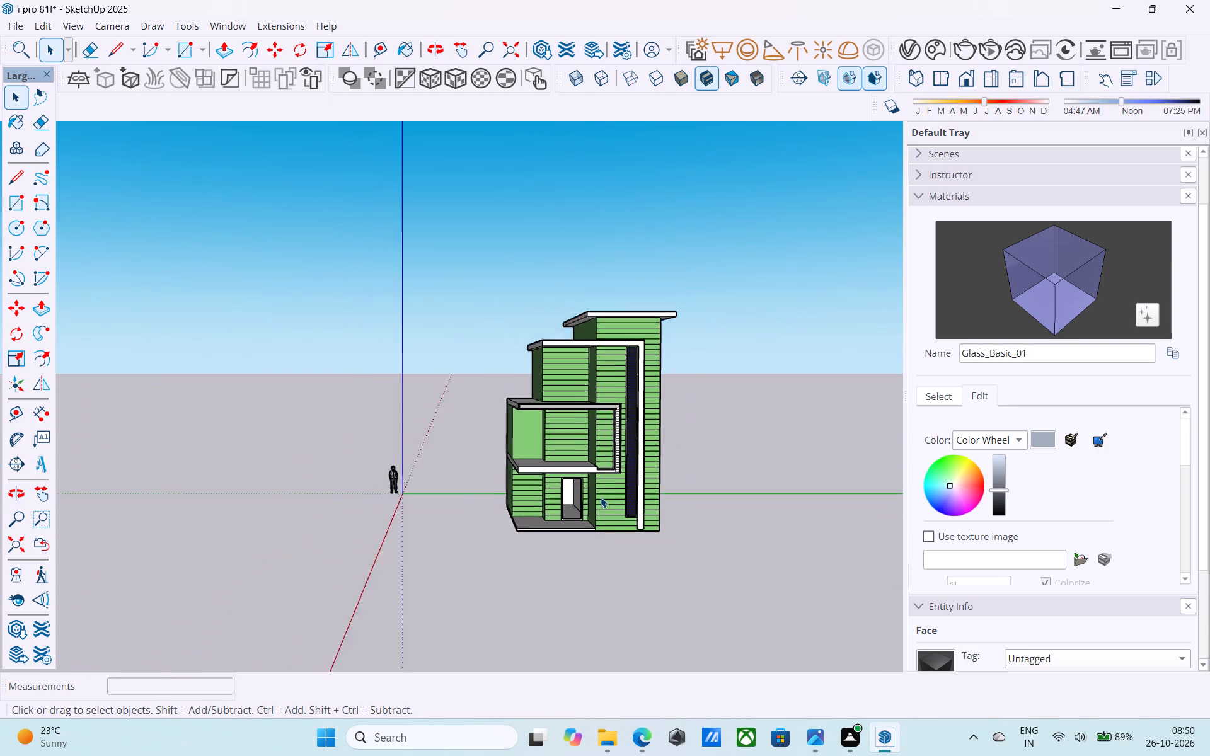
scroll(601, 497, down, 1)
middle_drag(601, 497, 598, 476)
scroll(597, 479, up, 4)
scroll(714, 399, up, 1)
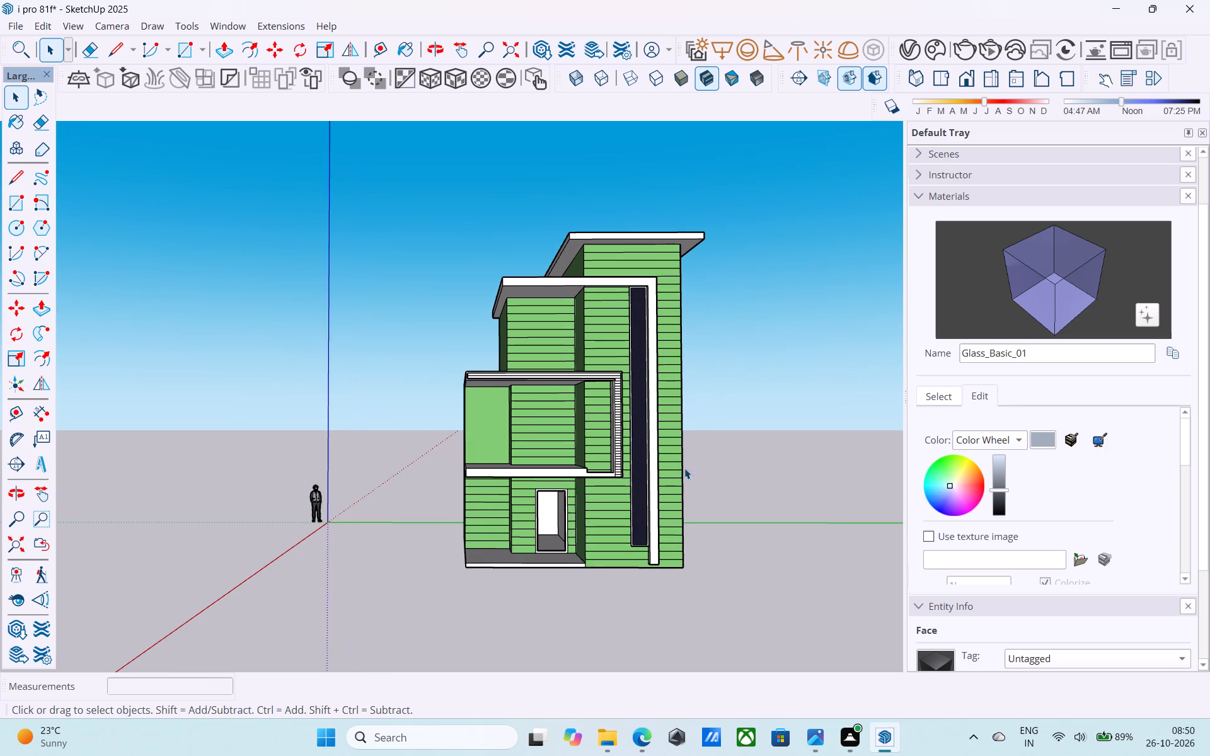
middle_drag(685, 477, 676, 355)
middle_drag(619, 474, 613, 464)
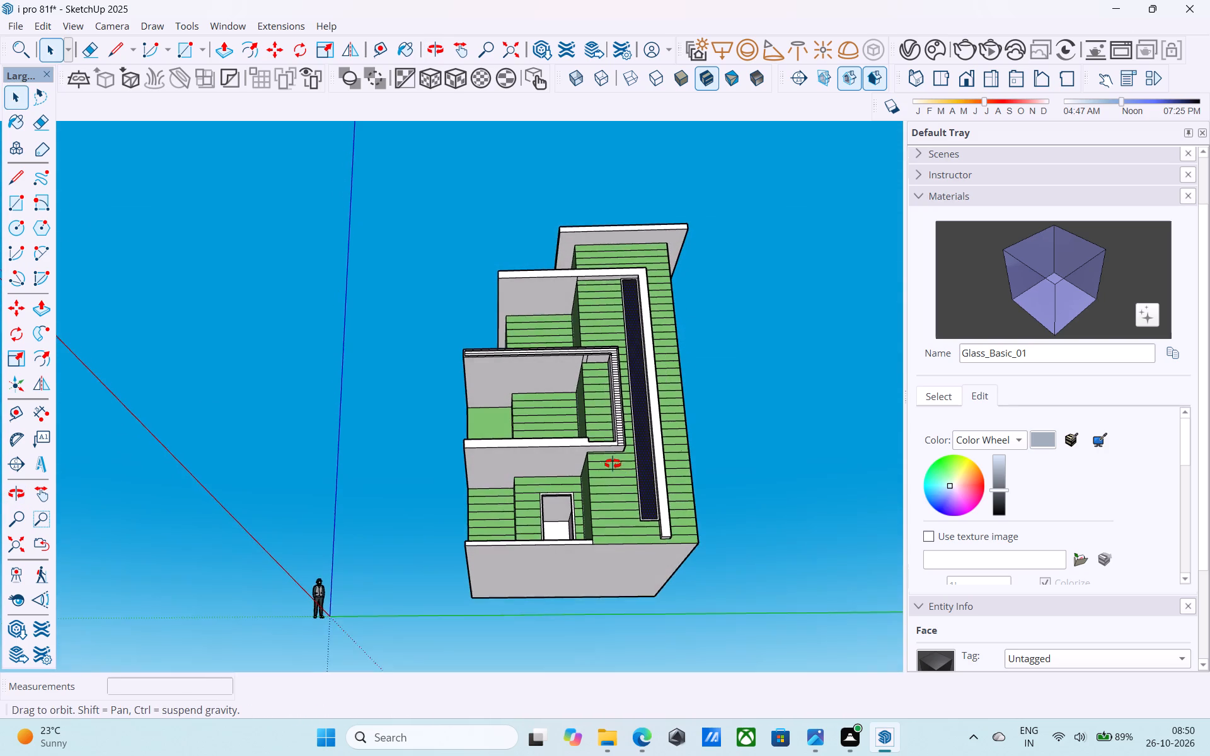
middle_drag(613, 464, 613, 473)
scroll(613, 473, up, 3)
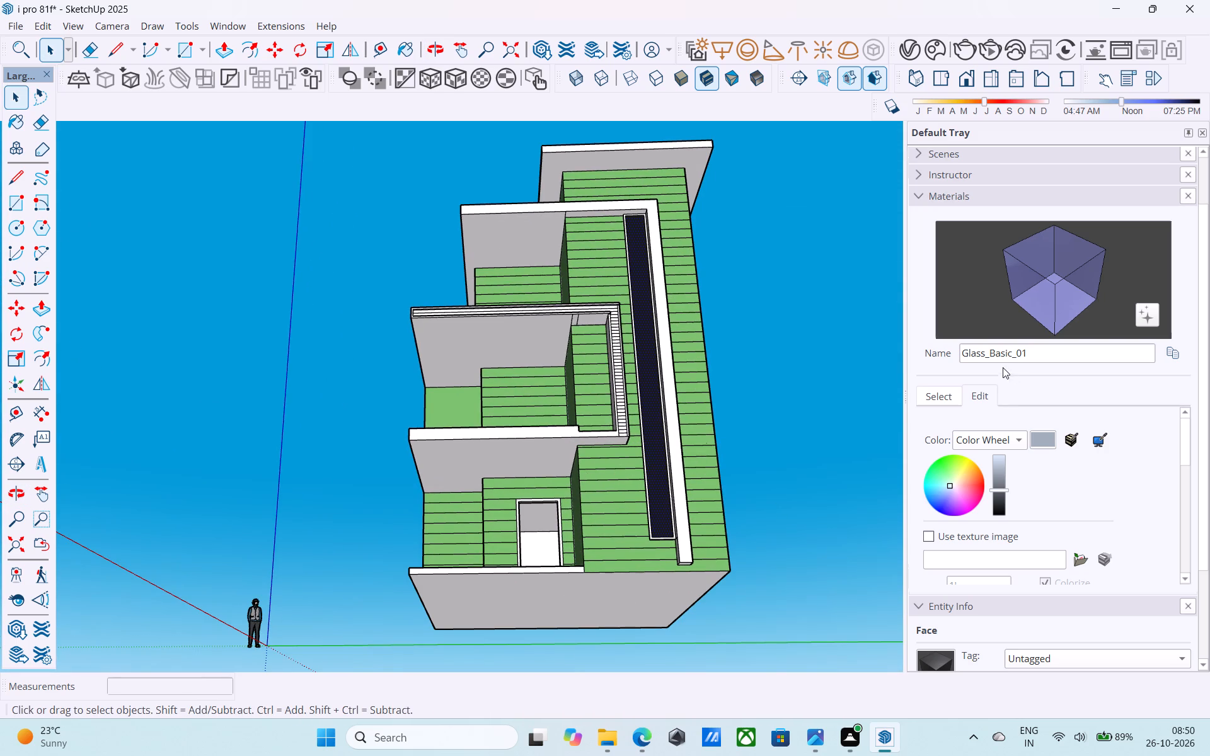
Paint the ground-floor grooved wall strips between the doorway and the dark glass panel with the Default white material, down to the base.
click(930, 399)
click(993, 414)
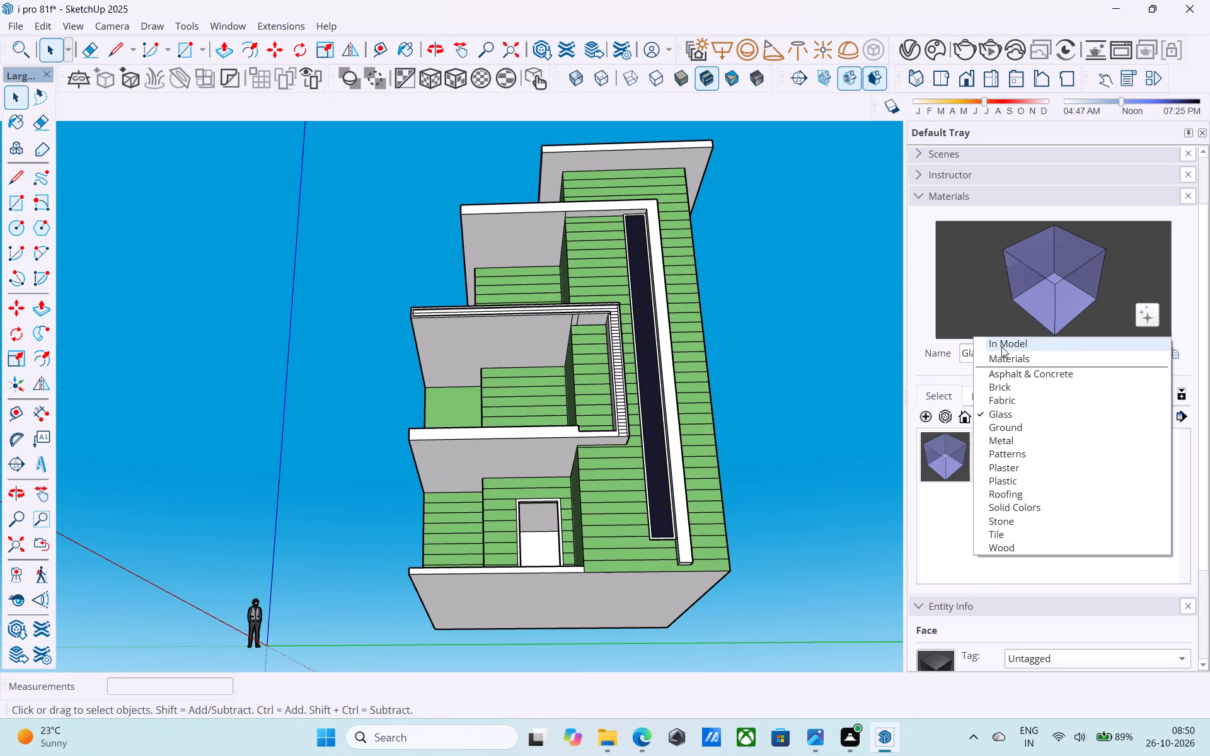
click(1001, 346)
click(944, 450)
scroll(616, 466, up, 9)
click(599, 446)
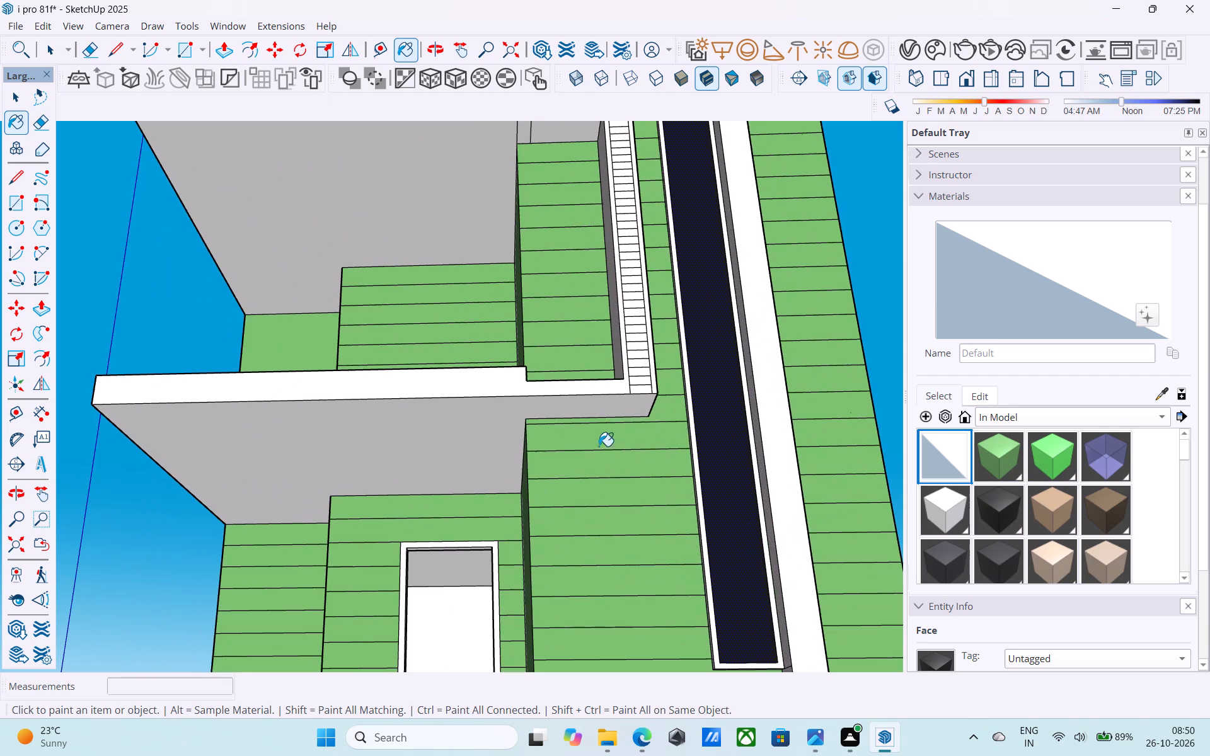
click(594, 464)
scroll(597, 422, down, 6)
click(587, 466)
click(585, 483)
click(587, 508)
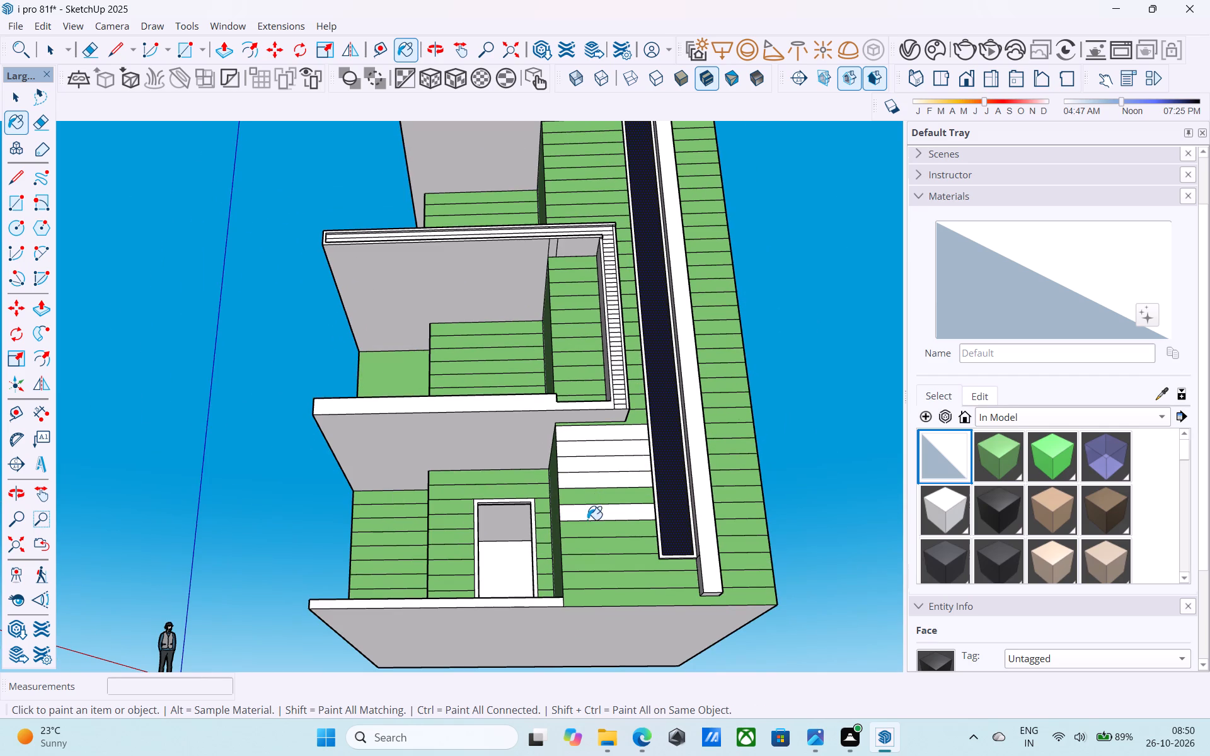
click(592, 503)
click(592, 528)
click(596, 552)
click(596, 563)
click(594, 577)
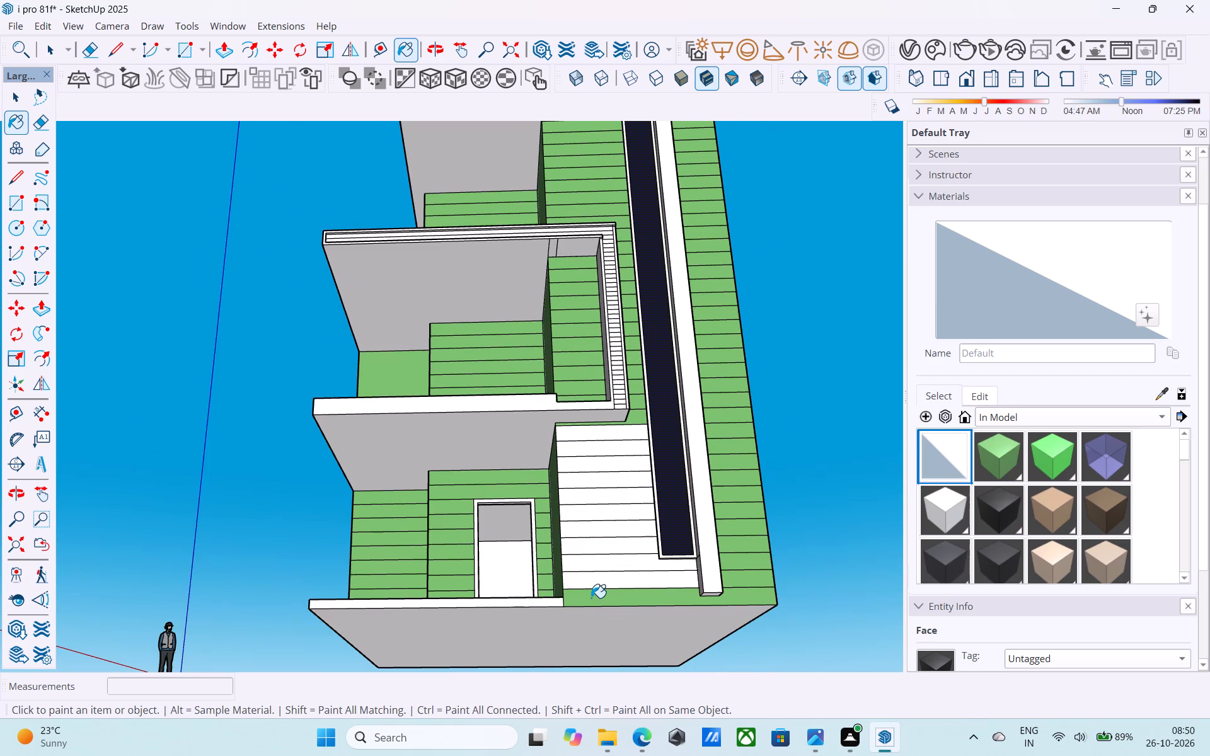
click(591, 598)
Split the bottom wall strip with an 11 1/4" line at the vertical frame's outer edge and paint the outer part F07_Moss_Shine.
scroll(651, 478, down, 5)
middle_drag(654, 479, 623, 713)
scroll(623, 713, down, 1)
middle_drag(668, 638, 680, 583)
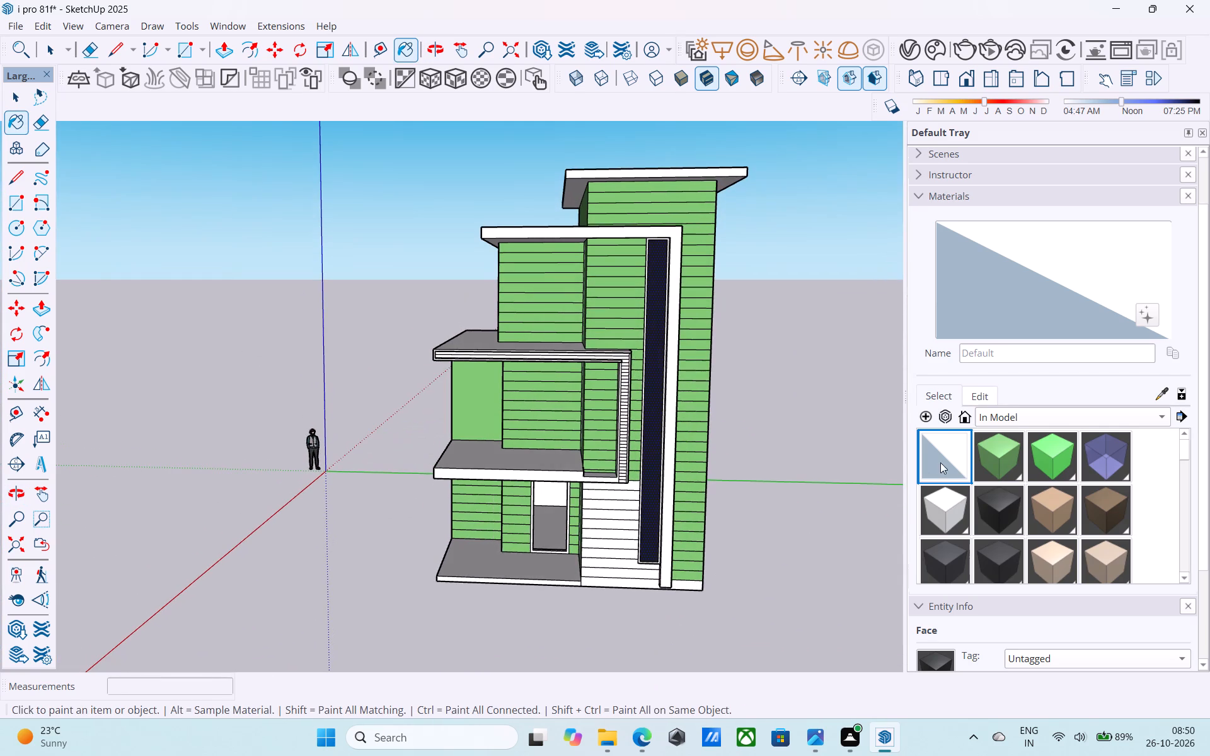
click(1006, 445)
middle_drag(656, 642, 672, 542)
middle_drag(694, 547, 593, 547)
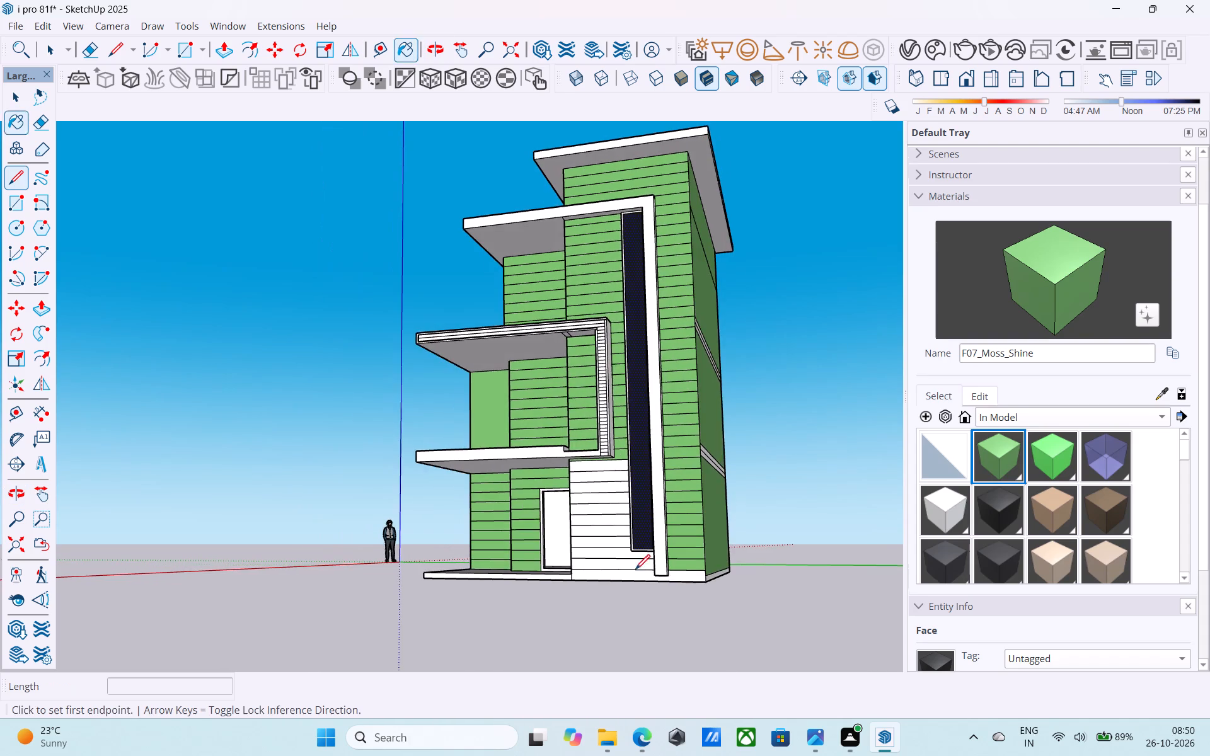
key(l)
scroll(671, 587, up, 20)
scroll(671, 587, up, 2)
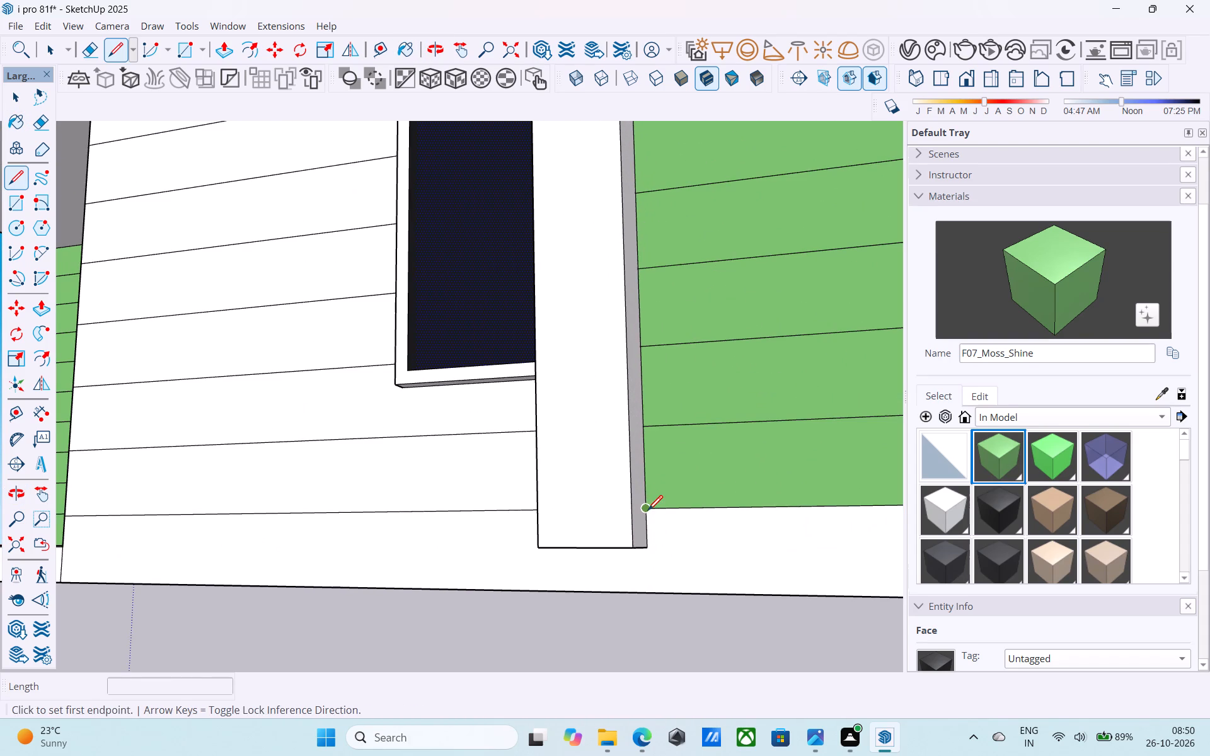
click(648, 512)
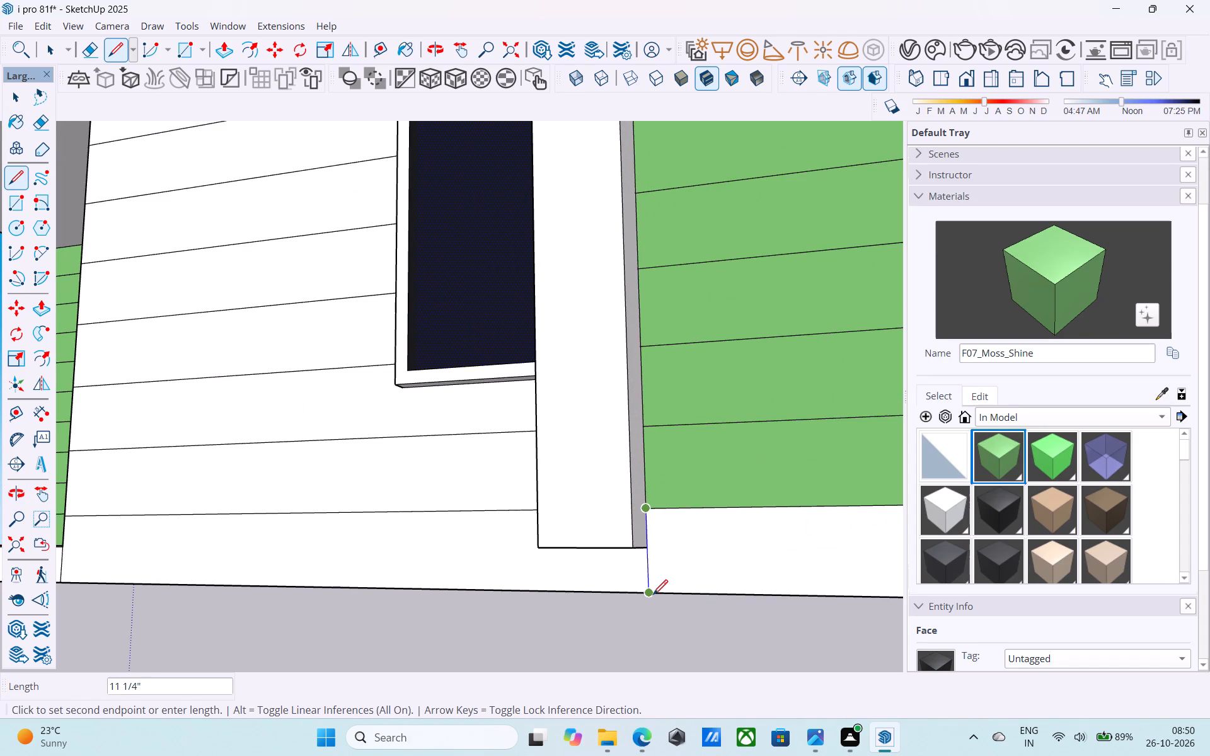
click(653, 596)
click(1080, 273)
click(756, 549)
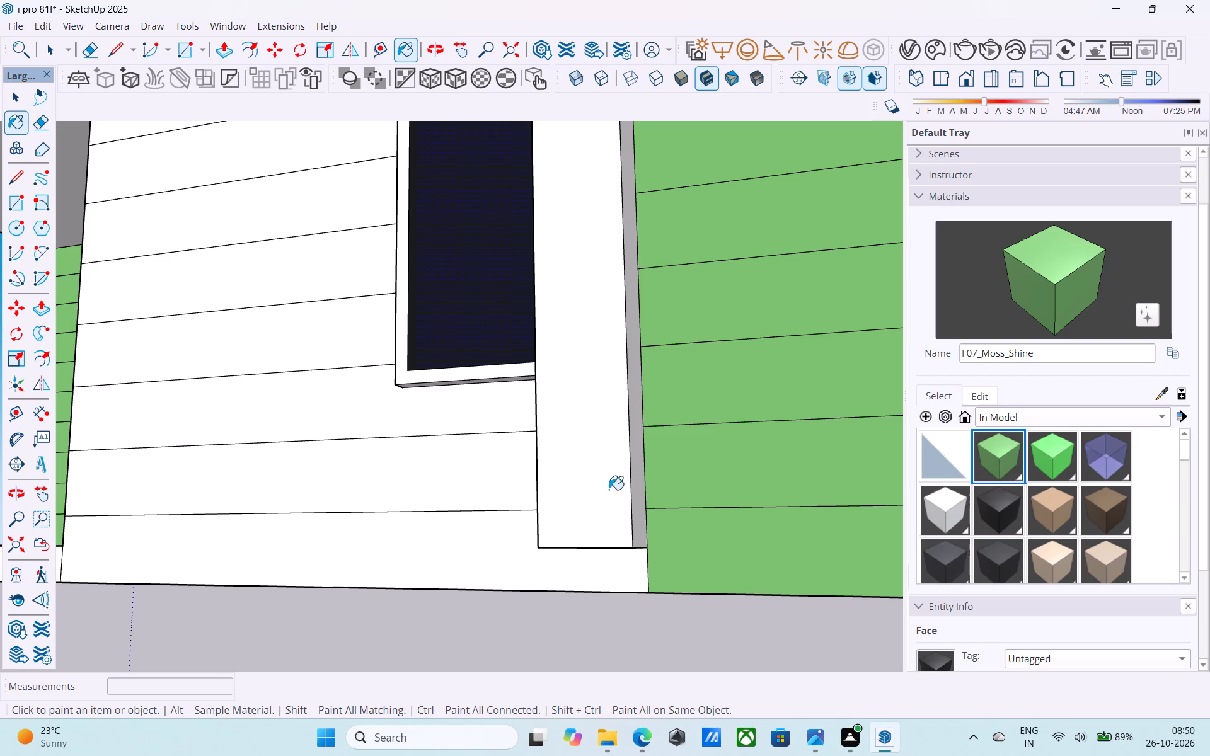
Examine the whole facade, comparing the white ground-floor wall section with the surrounding green walls.
scroll(613, 486, down, 12)
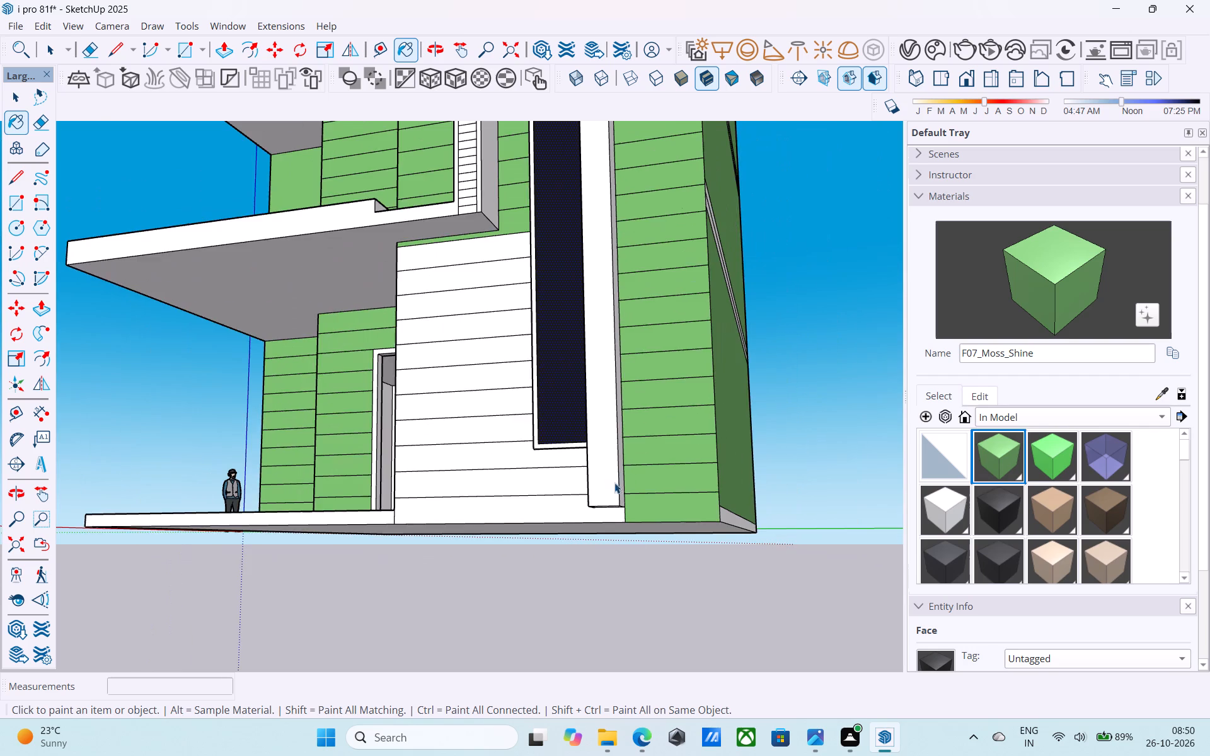
scroll(614, 483, down, 1)
key(space)
scroll(618, 477, down, 5)
middle_drag(618, 477, 739, 537)
scroll(722, 426, down, 5)
shift+middle_drag(721, 428, 690, 524)
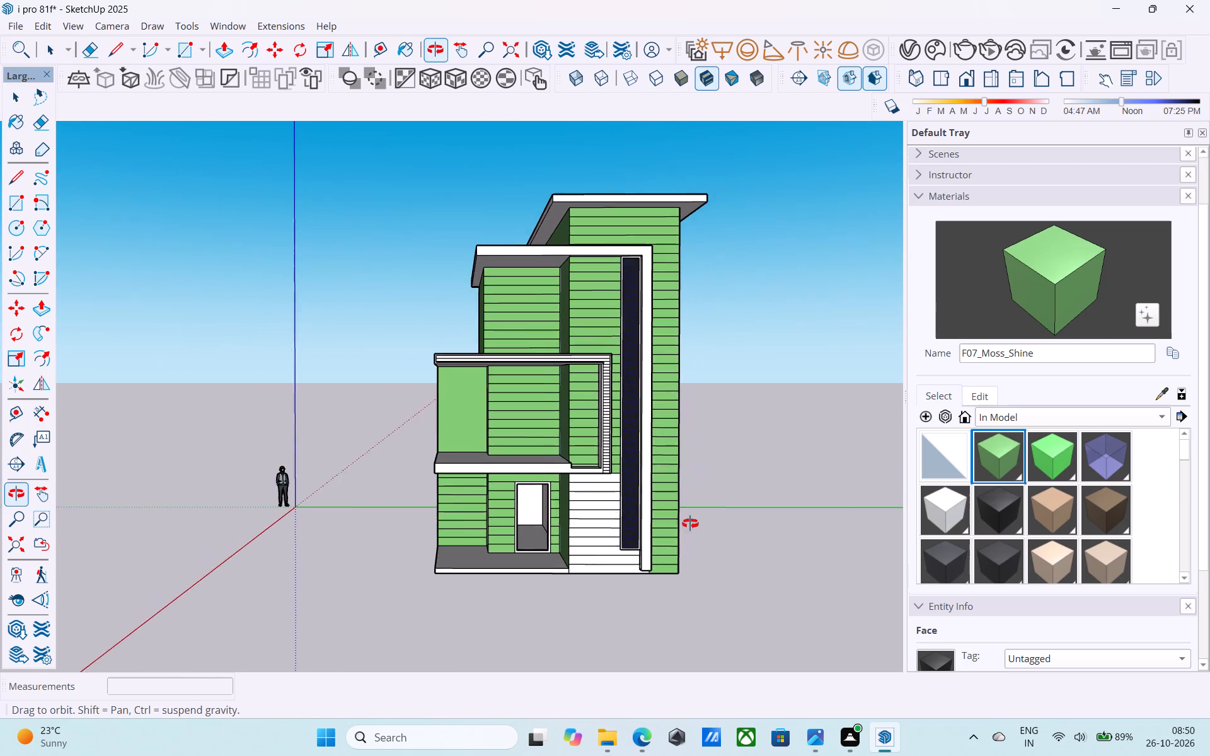
shift+middle_drag(690, 524, 682, 517)
Draw a rectangle about 1' 10" by 5' 7 1/2" on the narrow green wall inside the first-floor balcony frame.
scroll(588, 425, up, 8)
shift+middle_drag(587, 403, 577, 413)
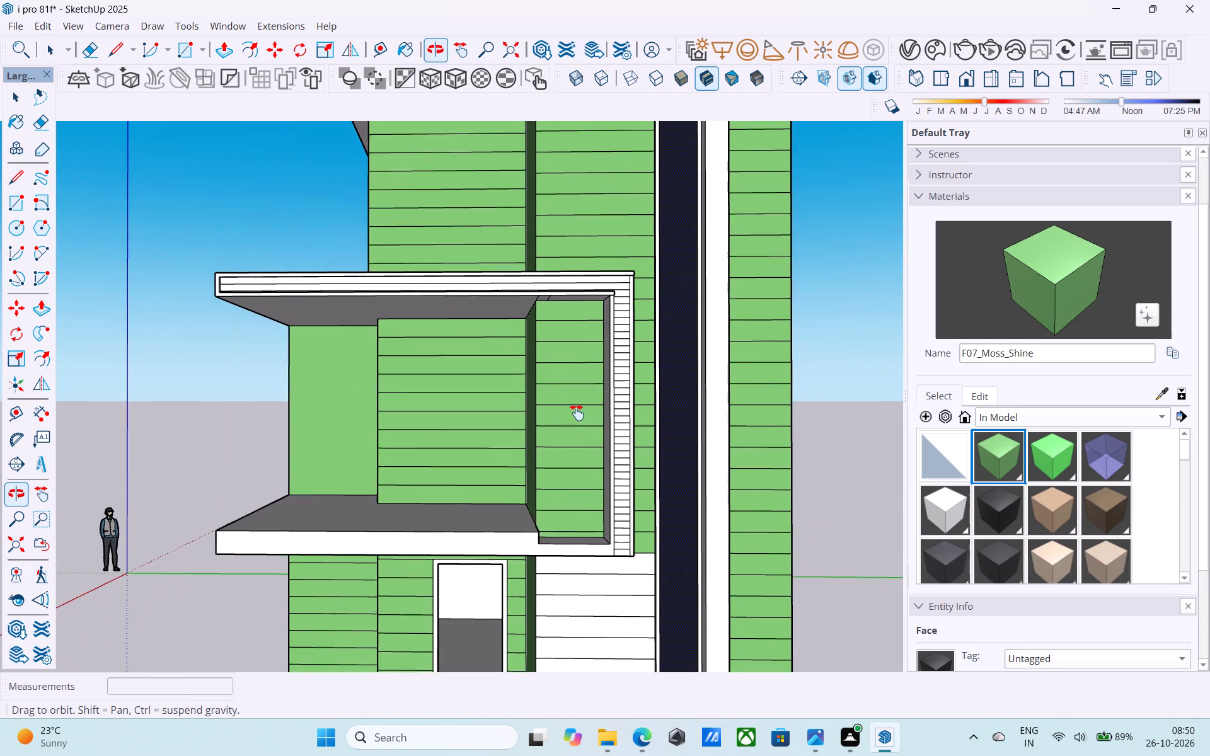
shift+middle_drag(577, 413, 575, 415)
key(r)
scroll(560, 361, up, 6)
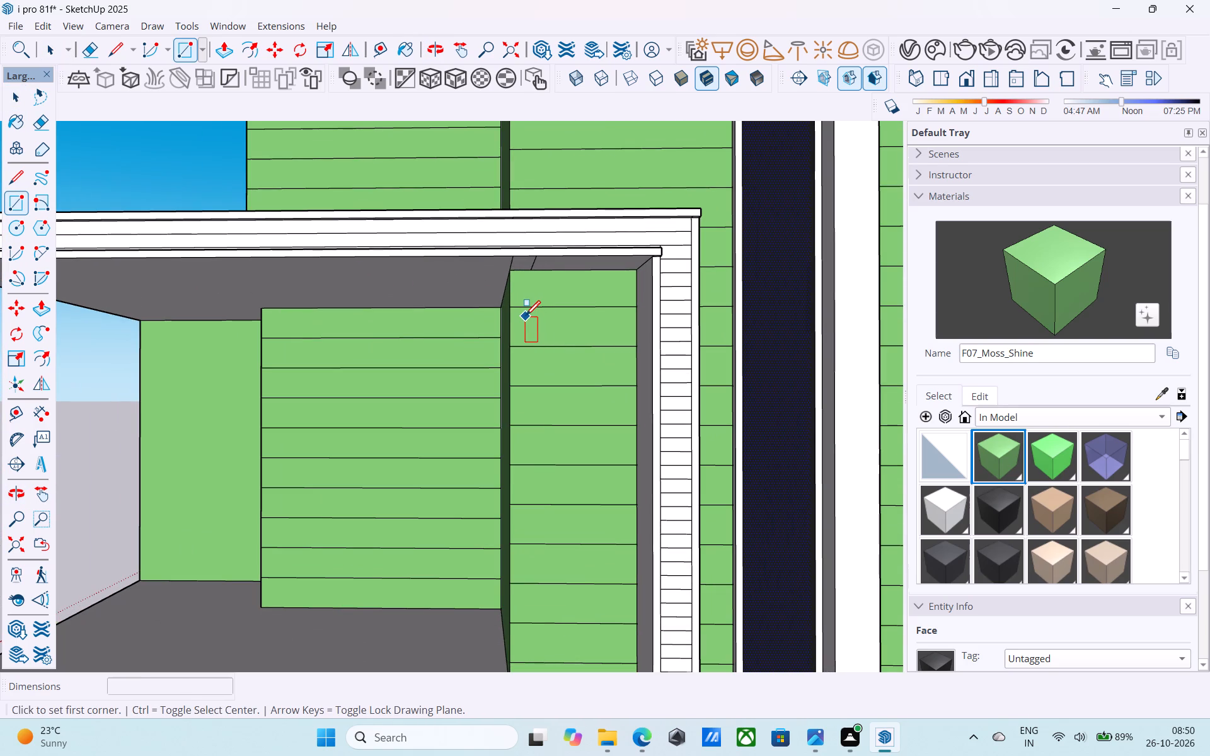
click(531, 304)
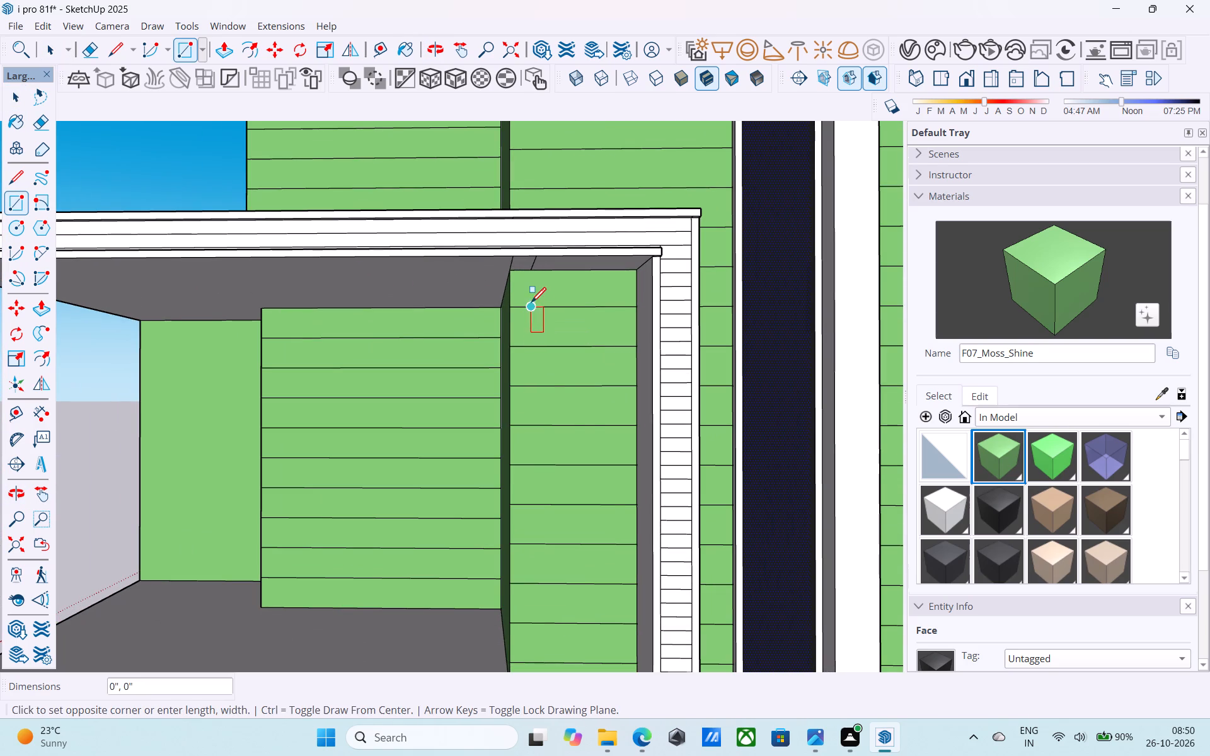
scroll(606, 515, down, 6)
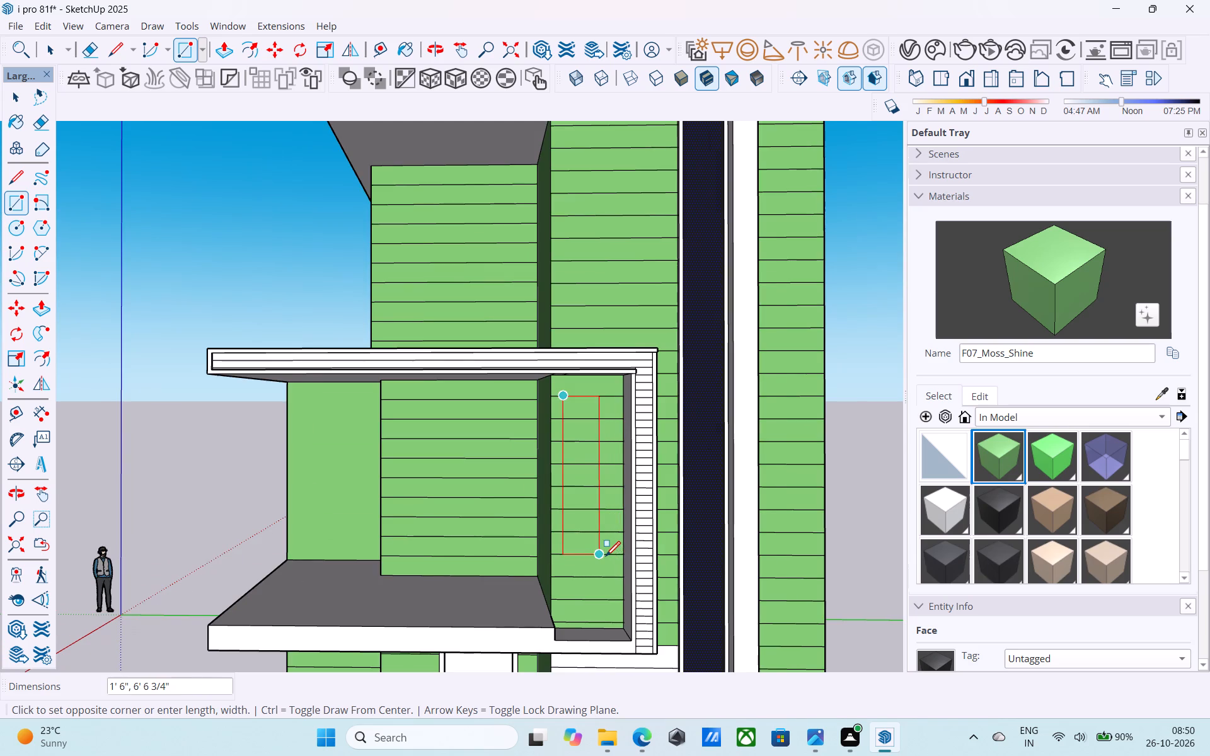
scroll(606, 558, up, 5)
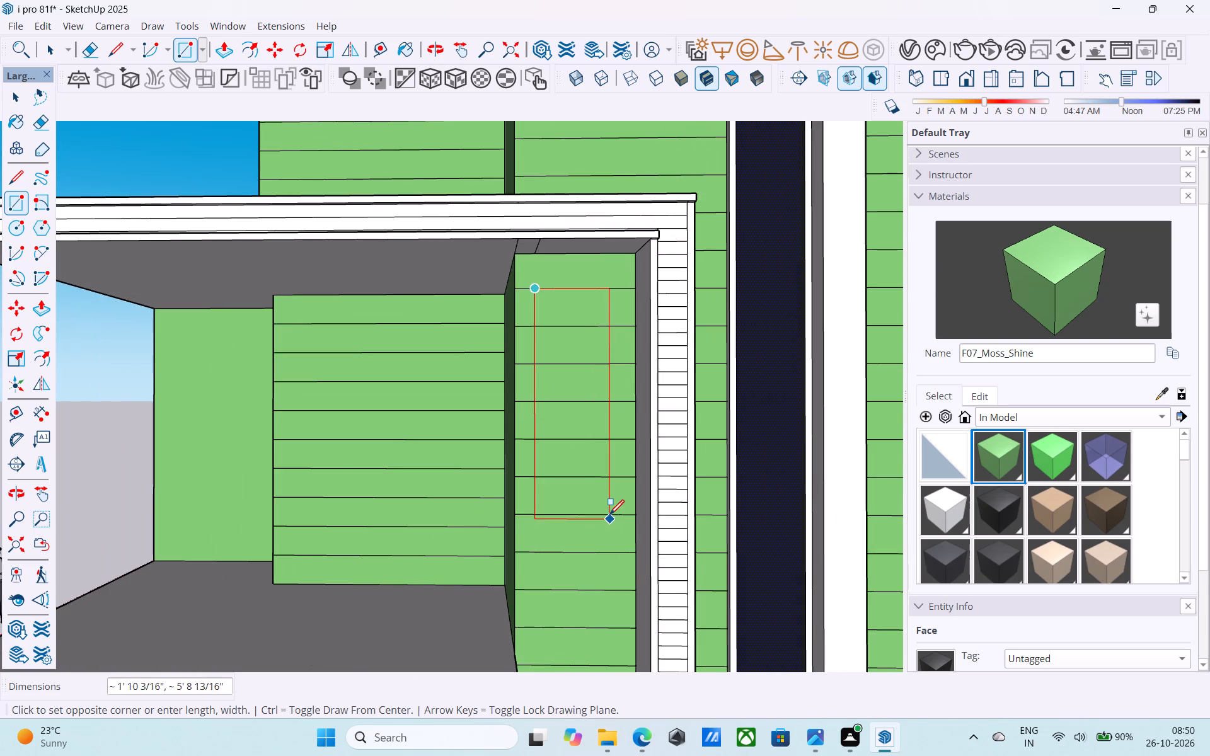
click(609, 513)
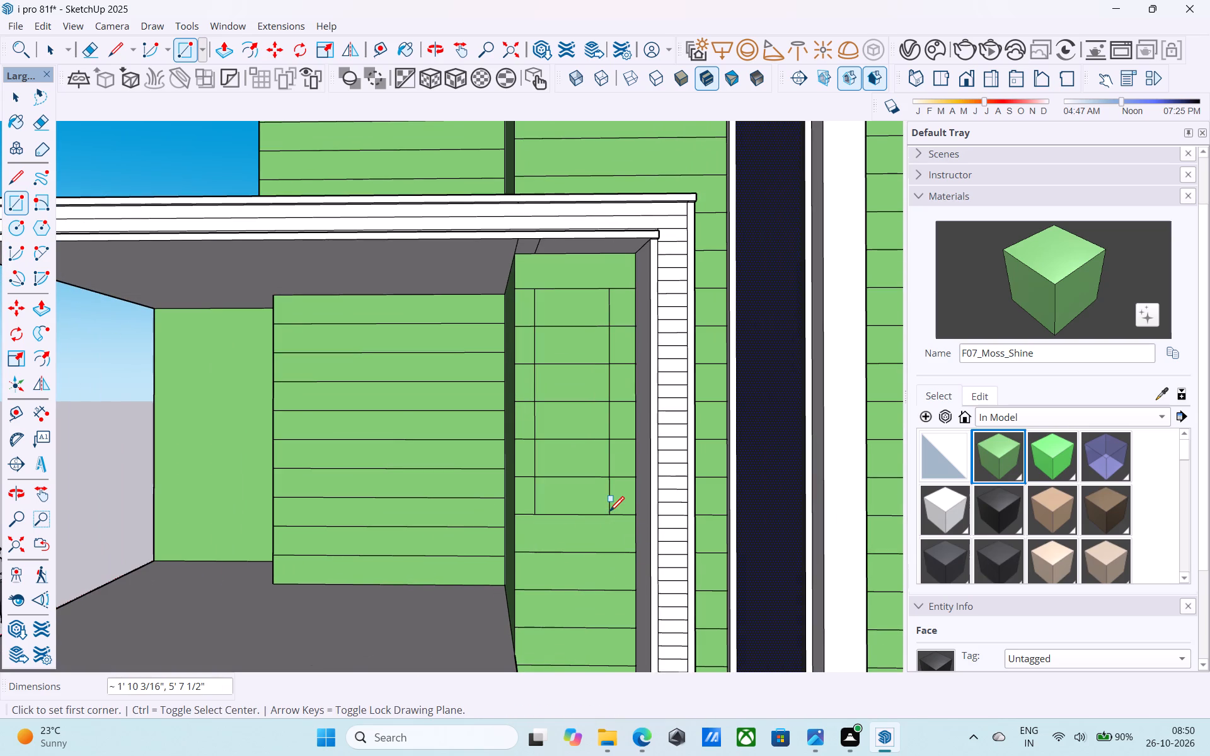
Erase the four upper groove lines inside the new rectangle on the balcony wall.
key(e)
drag(571, 314, 579, 434)
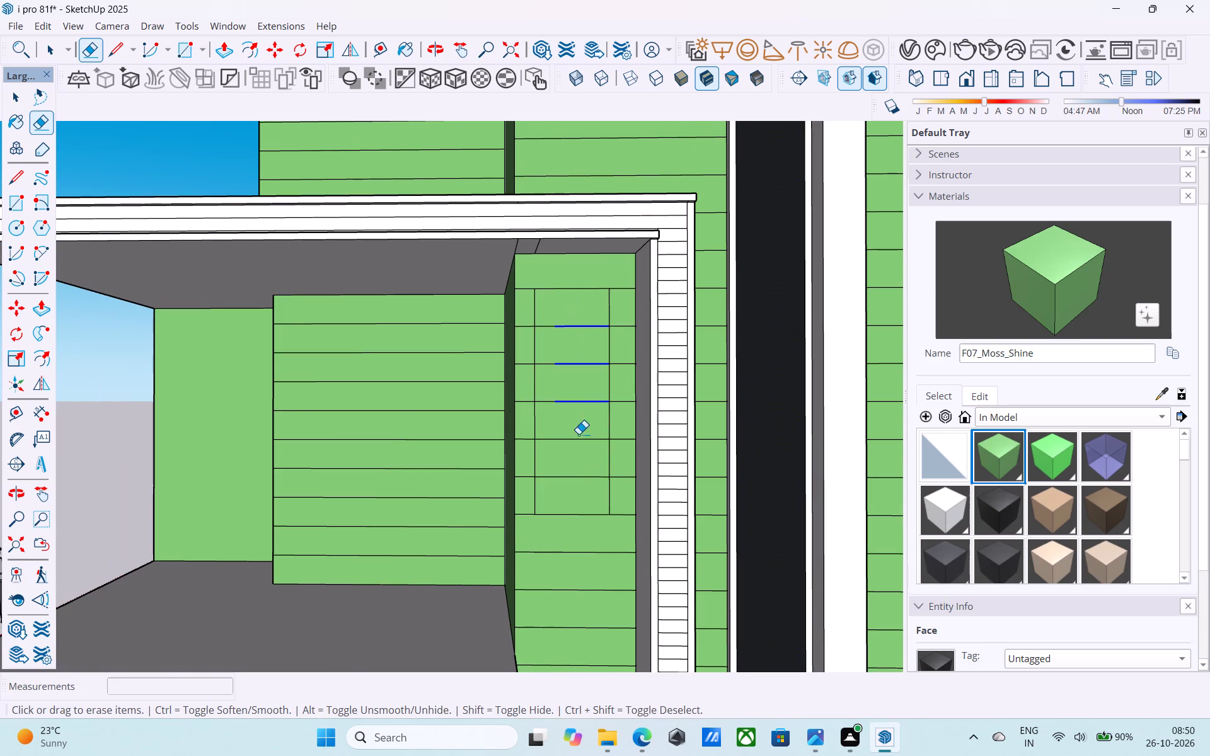
drag(579, 434, 578, 470)
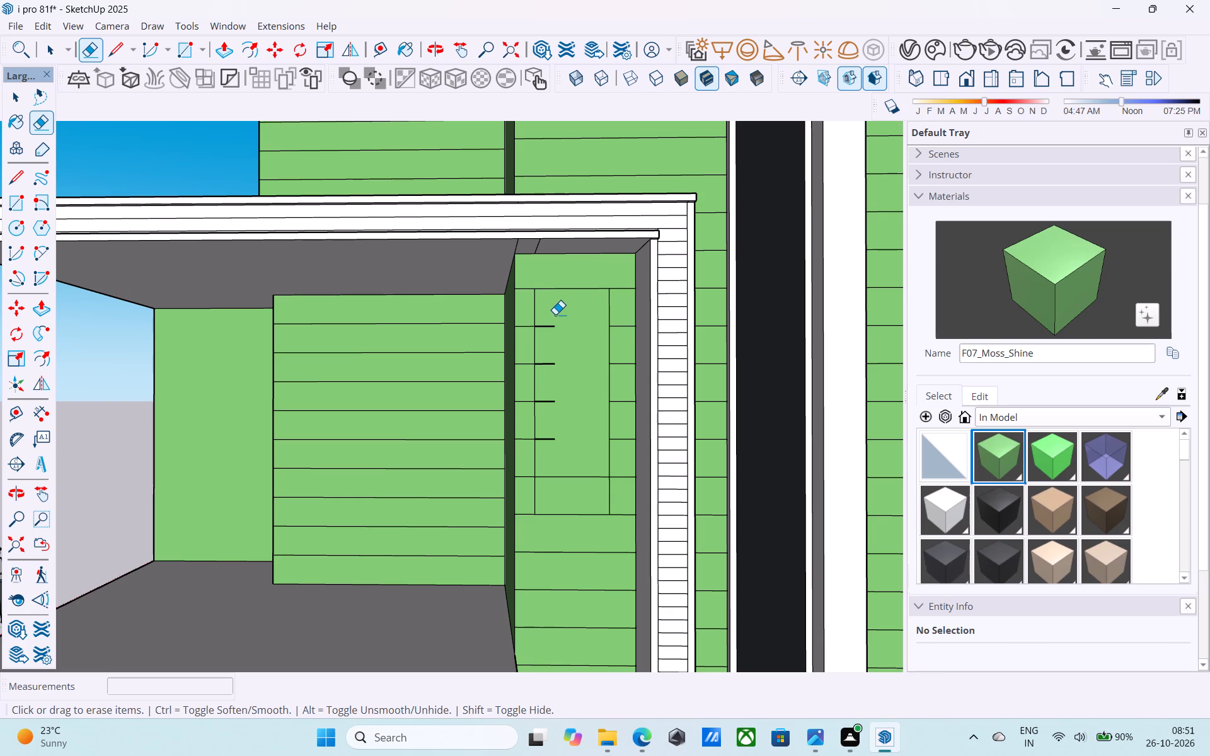
drag(555, 315, 554, 440)
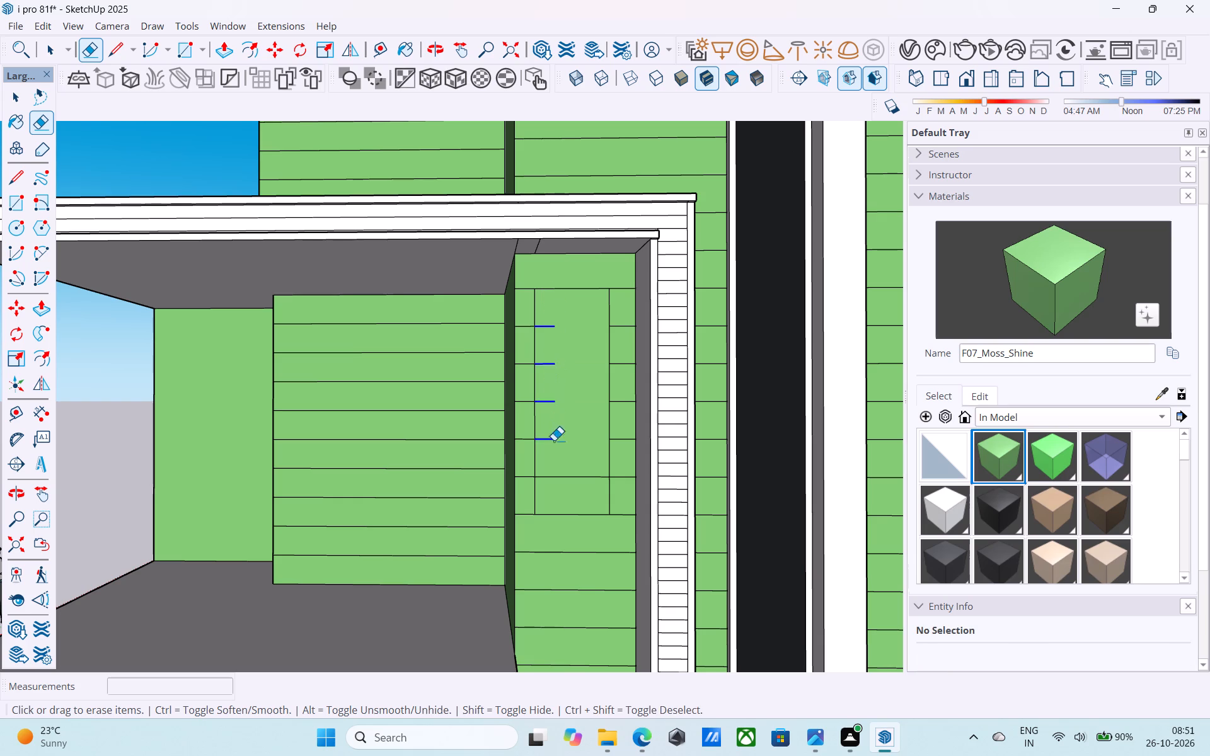
drag(554, 440, 556, 451)
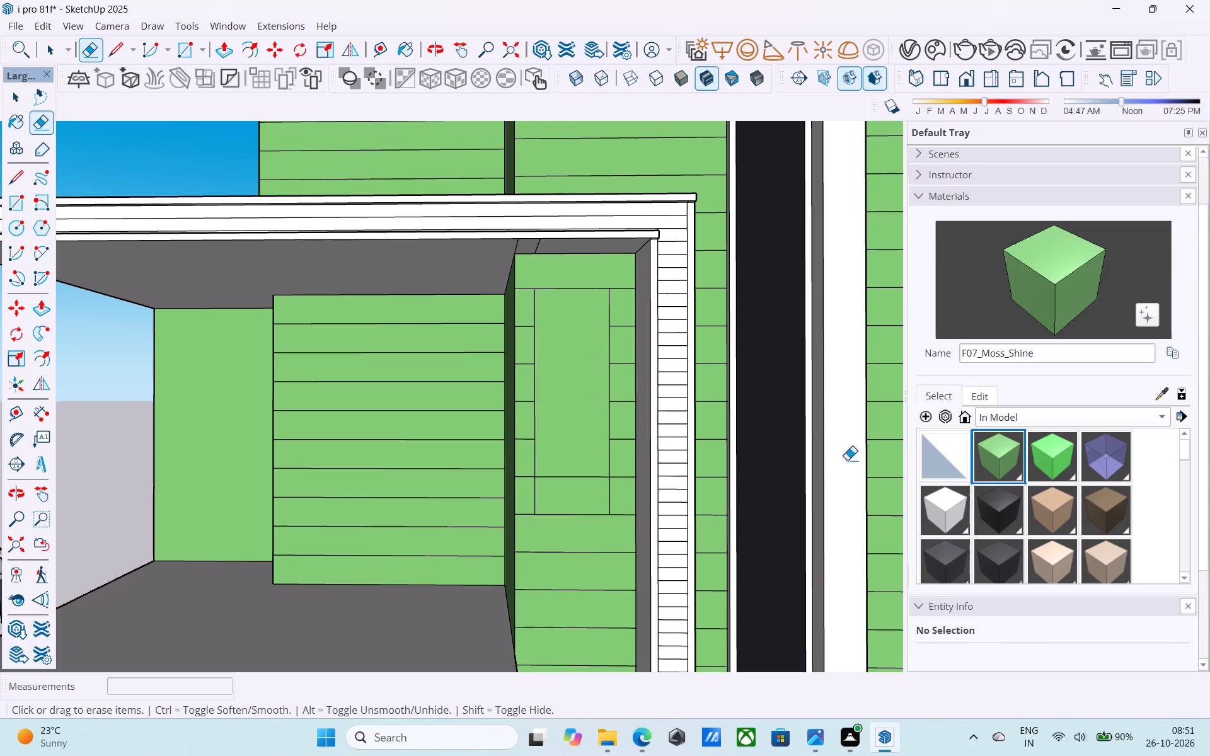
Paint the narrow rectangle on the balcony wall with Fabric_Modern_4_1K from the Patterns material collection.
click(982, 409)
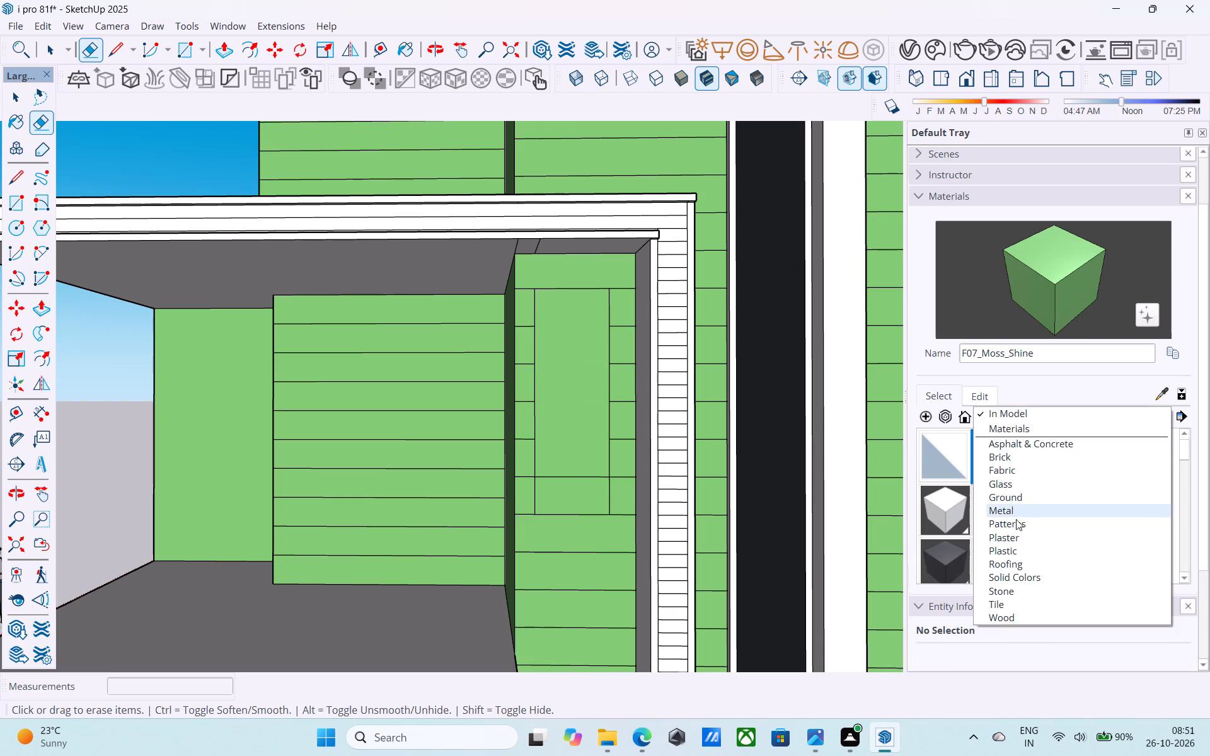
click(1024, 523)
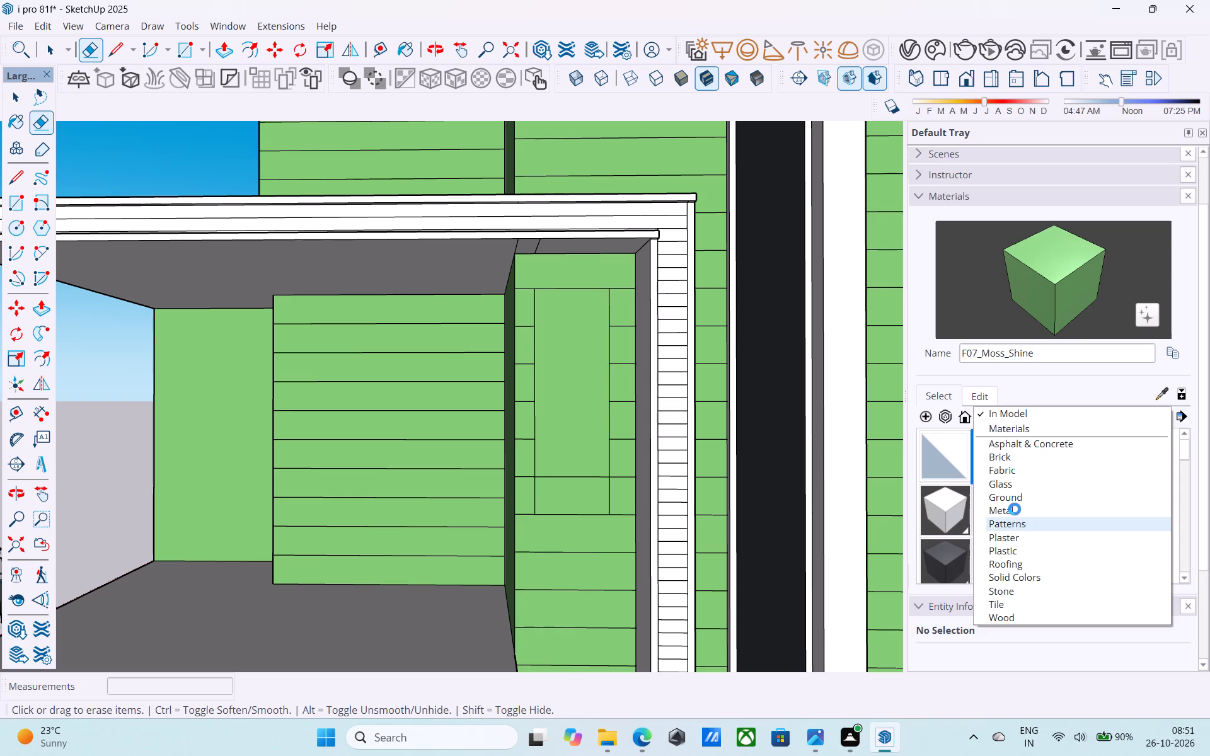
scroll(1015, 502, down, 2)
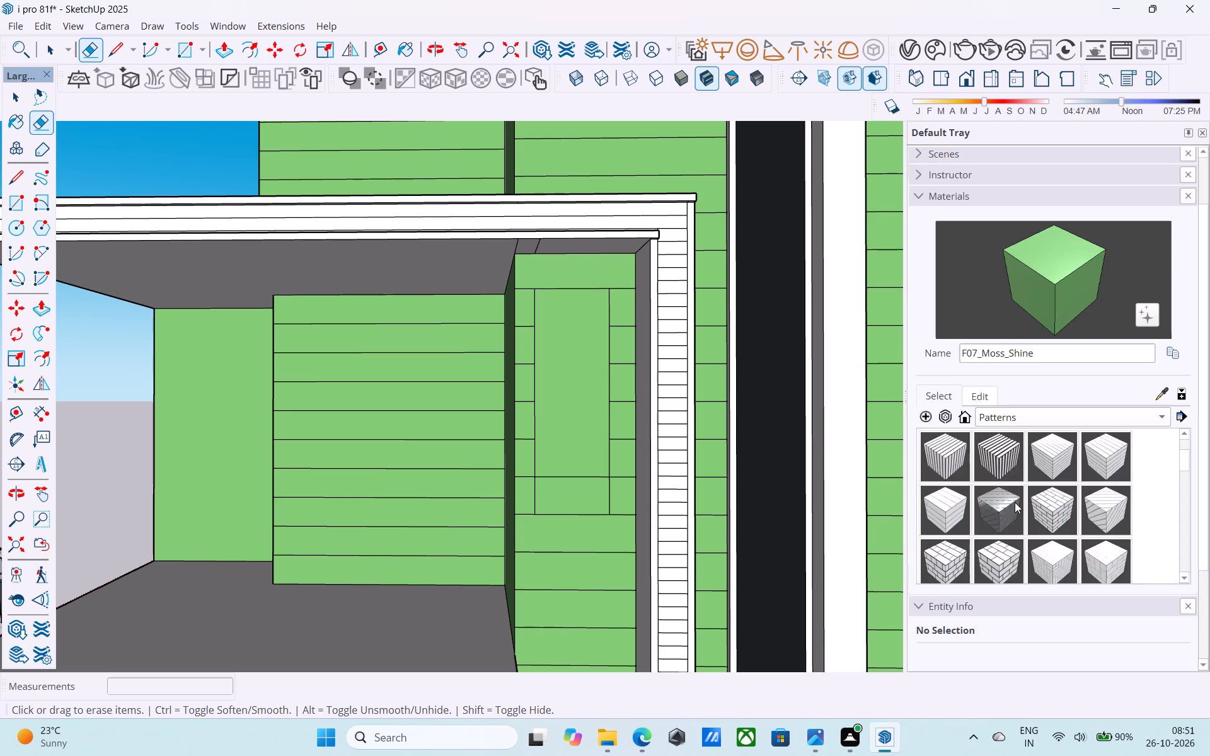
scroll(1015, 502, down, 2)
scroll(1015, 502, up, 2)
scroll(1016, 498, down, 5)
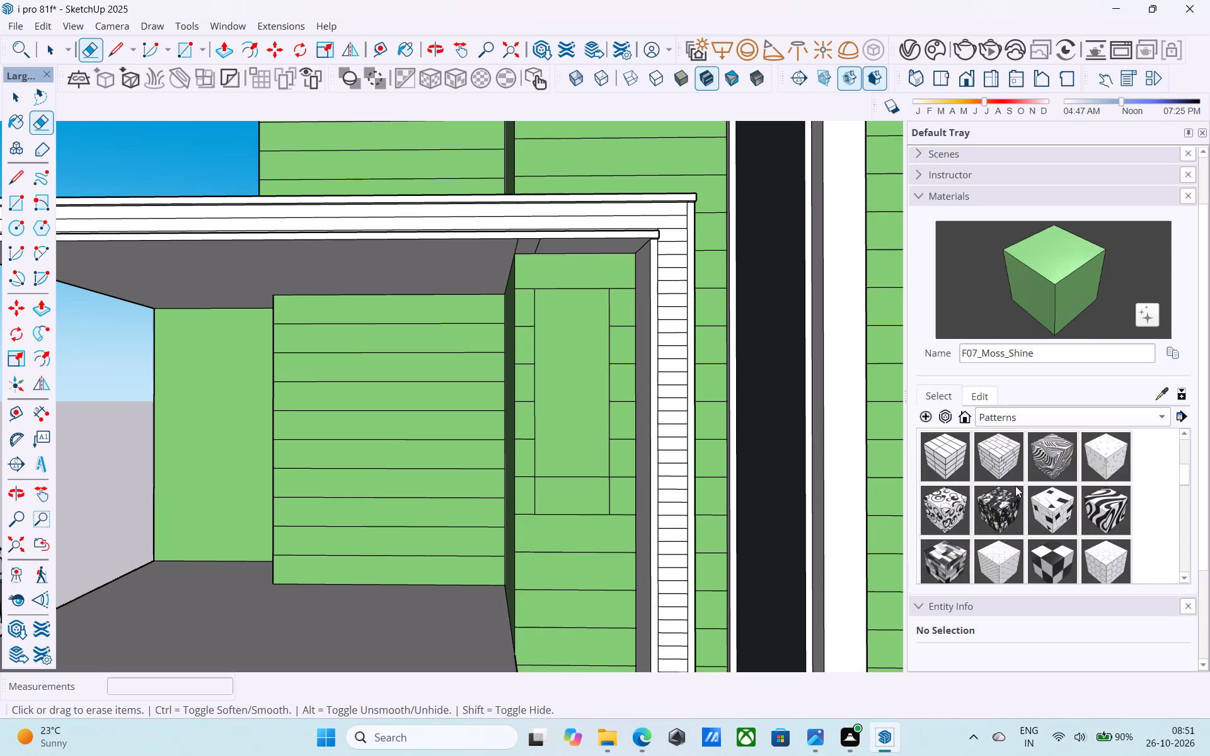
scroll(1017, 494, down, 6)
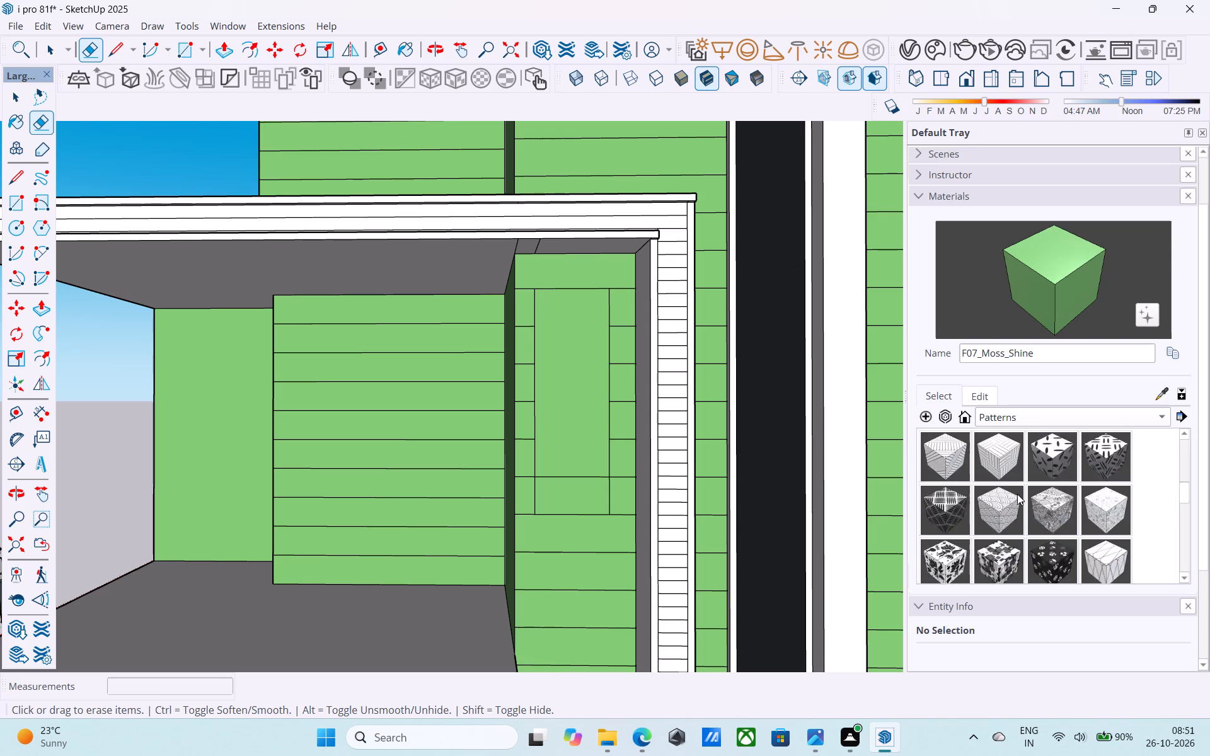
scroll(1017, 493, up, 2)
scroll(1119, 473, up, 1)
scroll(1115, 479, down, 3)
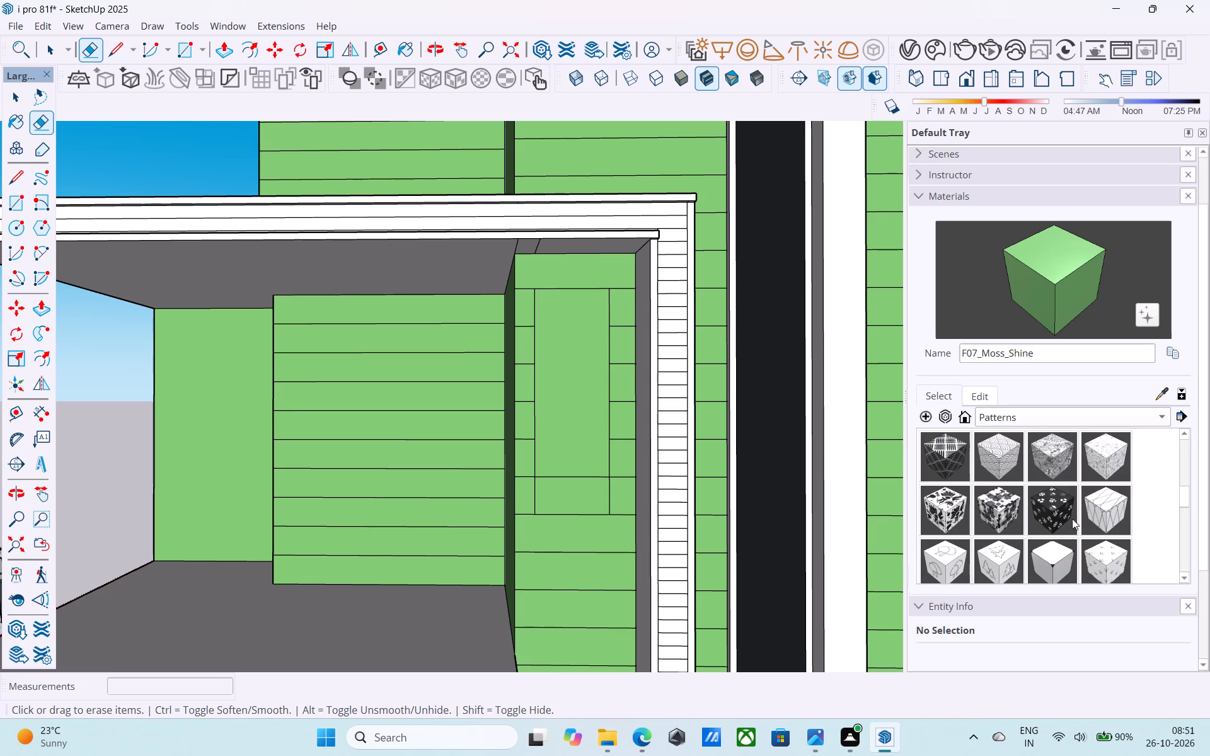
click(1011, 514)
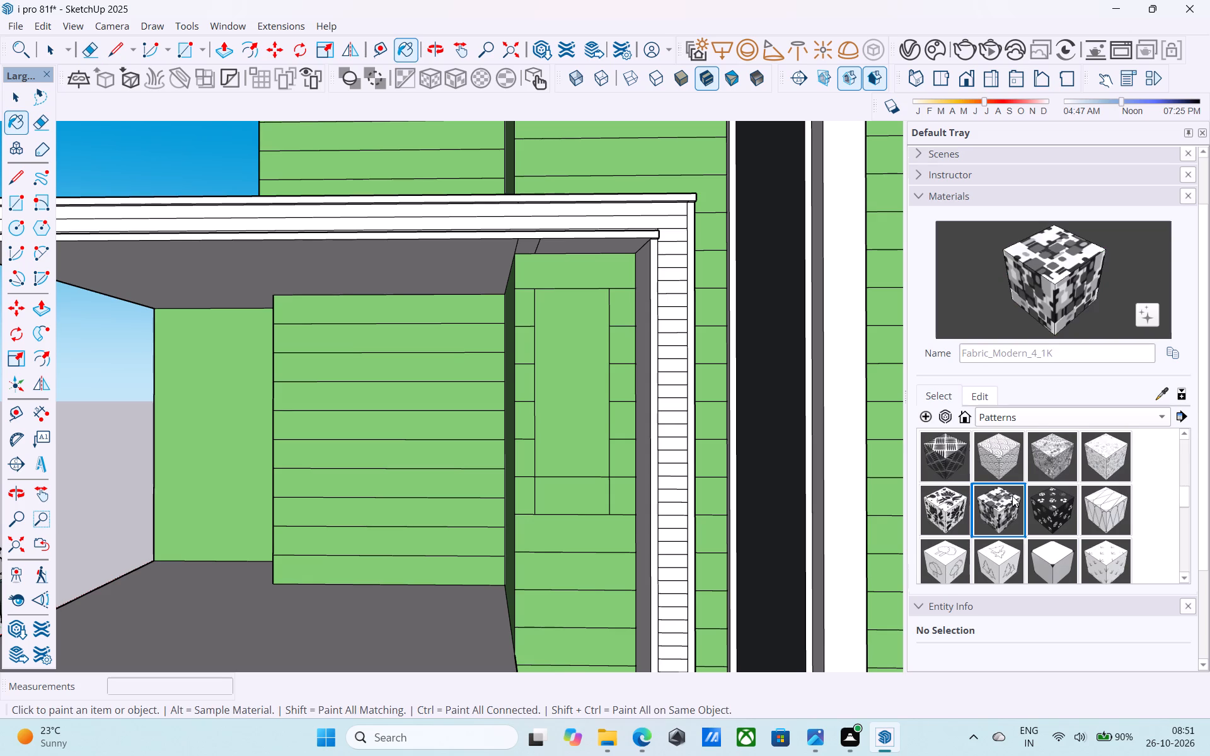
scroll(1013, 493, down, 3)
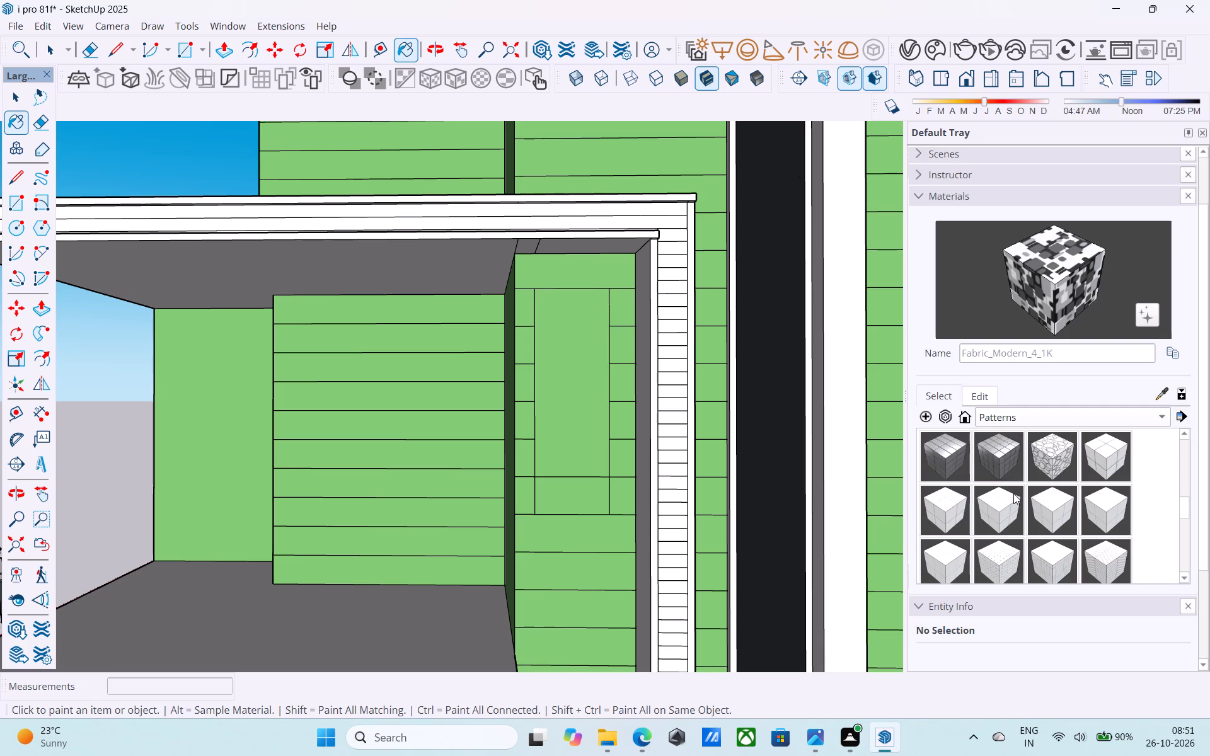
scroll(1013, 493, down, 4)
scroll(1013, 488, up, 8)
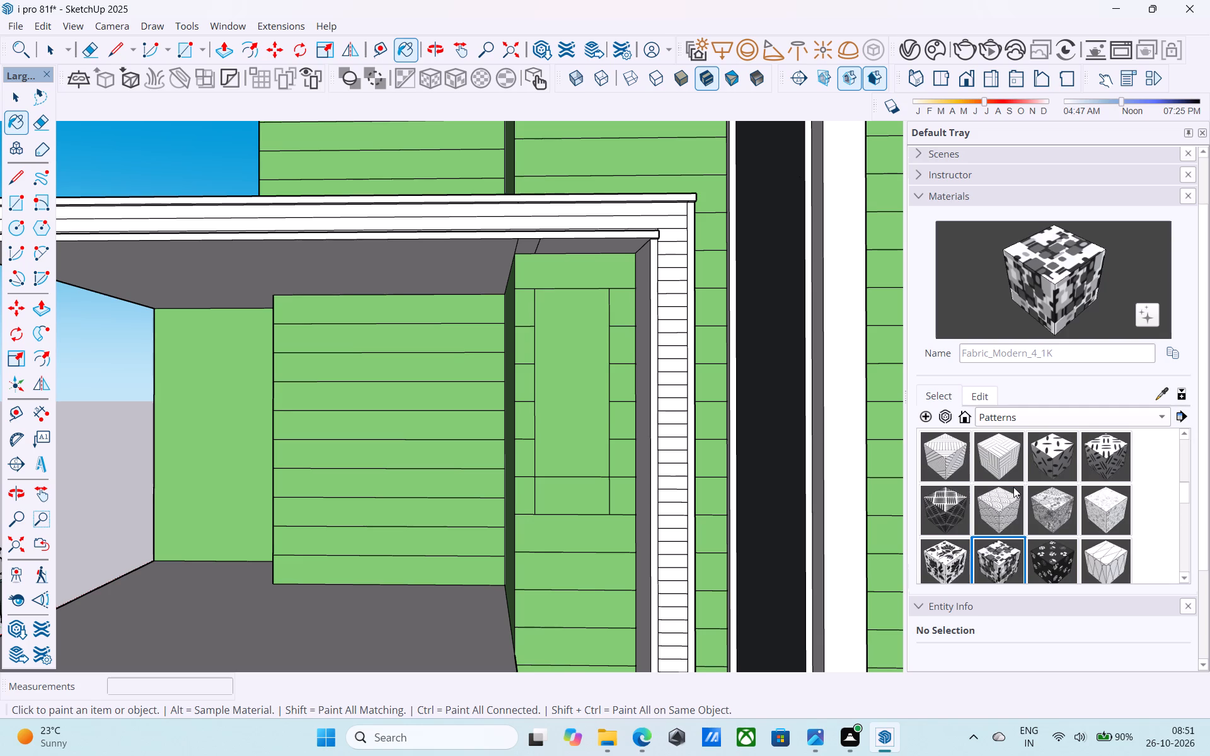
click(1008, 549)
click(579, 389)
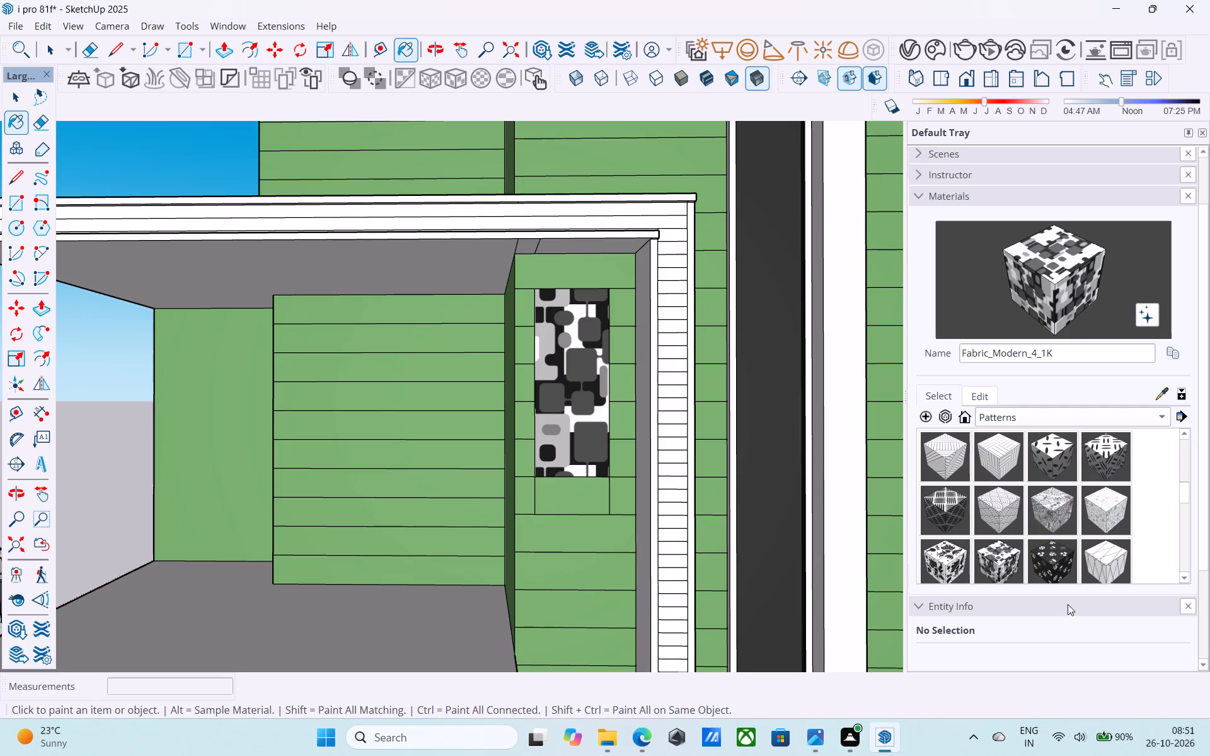
Paint the balcony-wall rectangle with the floral Fabric_Modern_3_1K pattern.
click(950, 551)
click(592, 394)
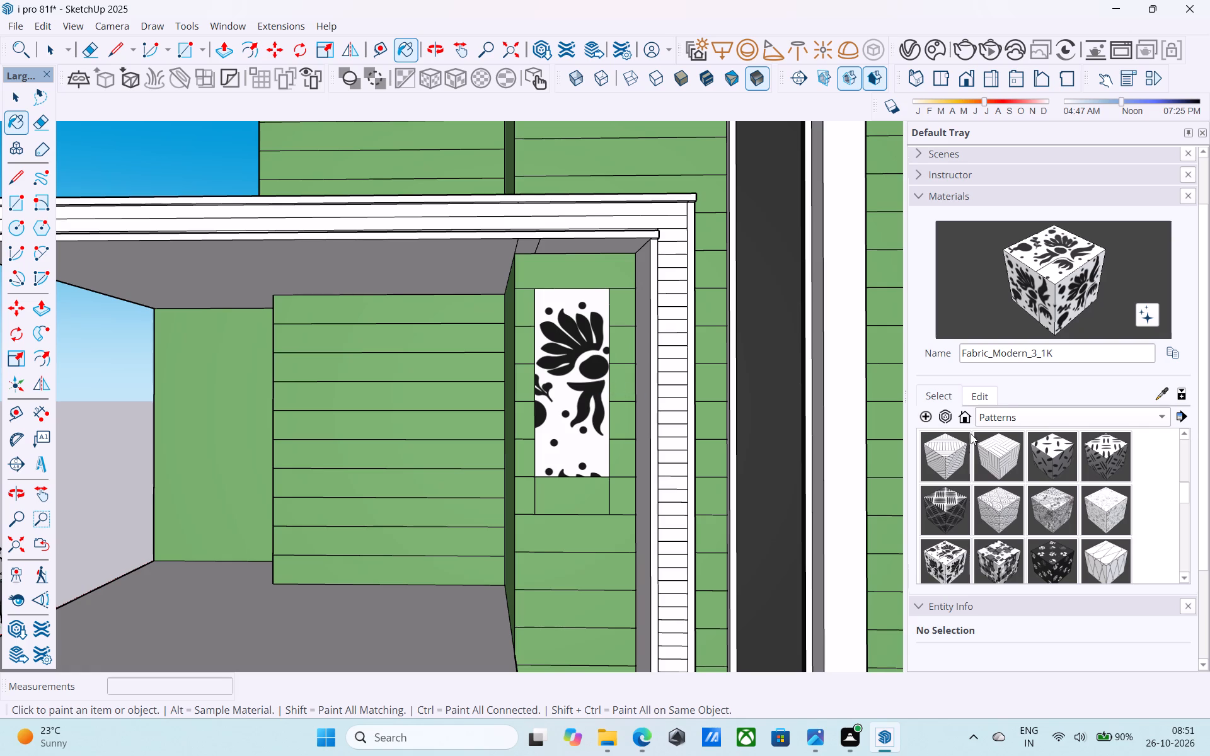
Set the Fabric_Modern_3_1K texture size to 1'.
click(977, 393)
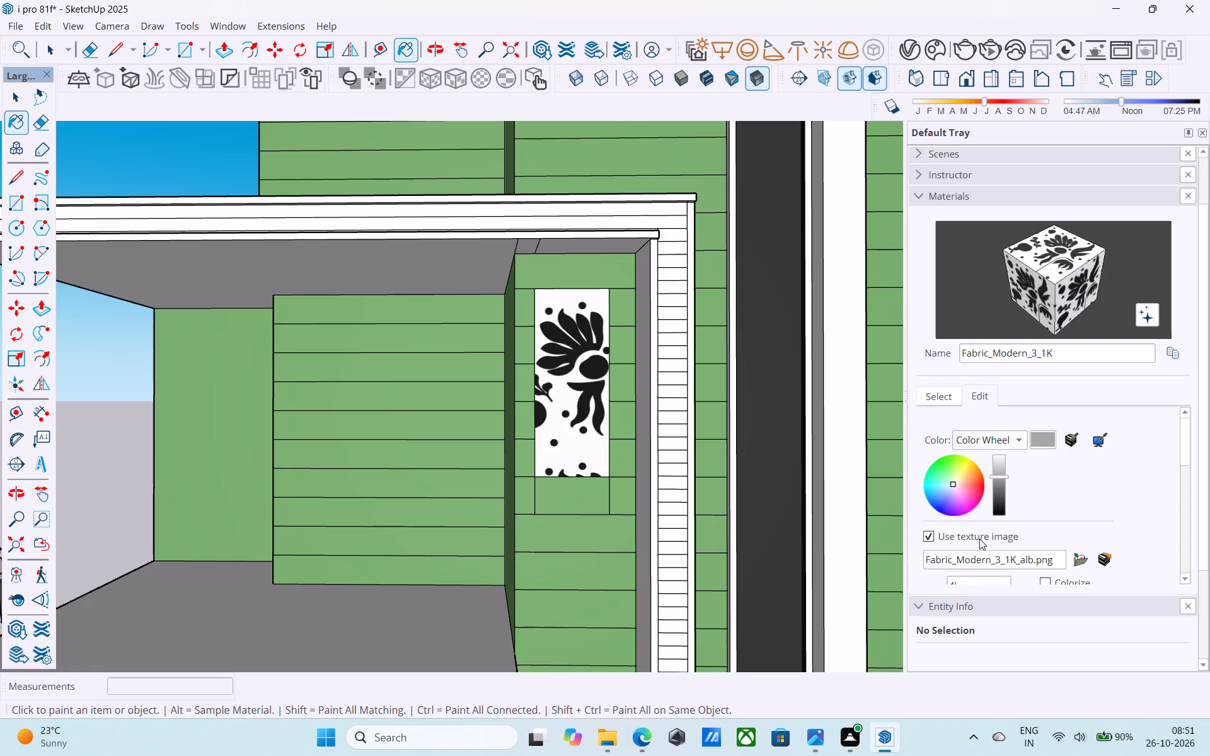
scroll(980, 534, down, 2)
click(954, 491)
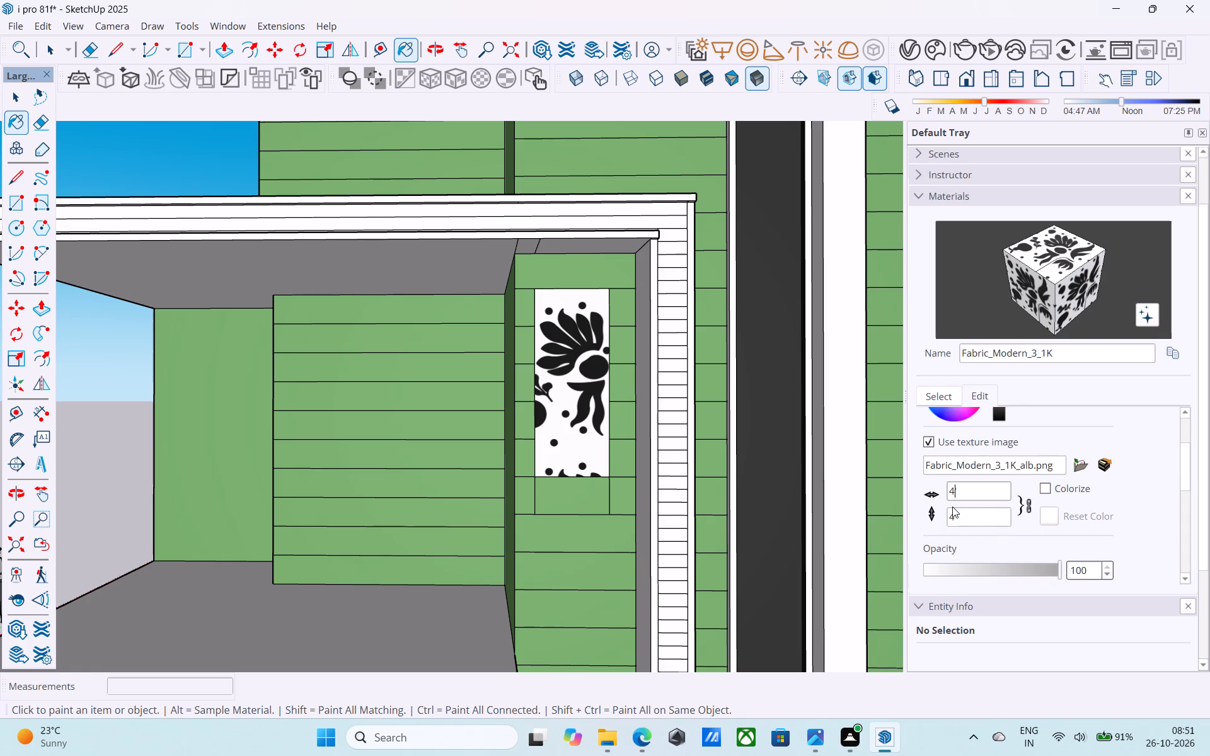
key(BackSpace)
key(1)
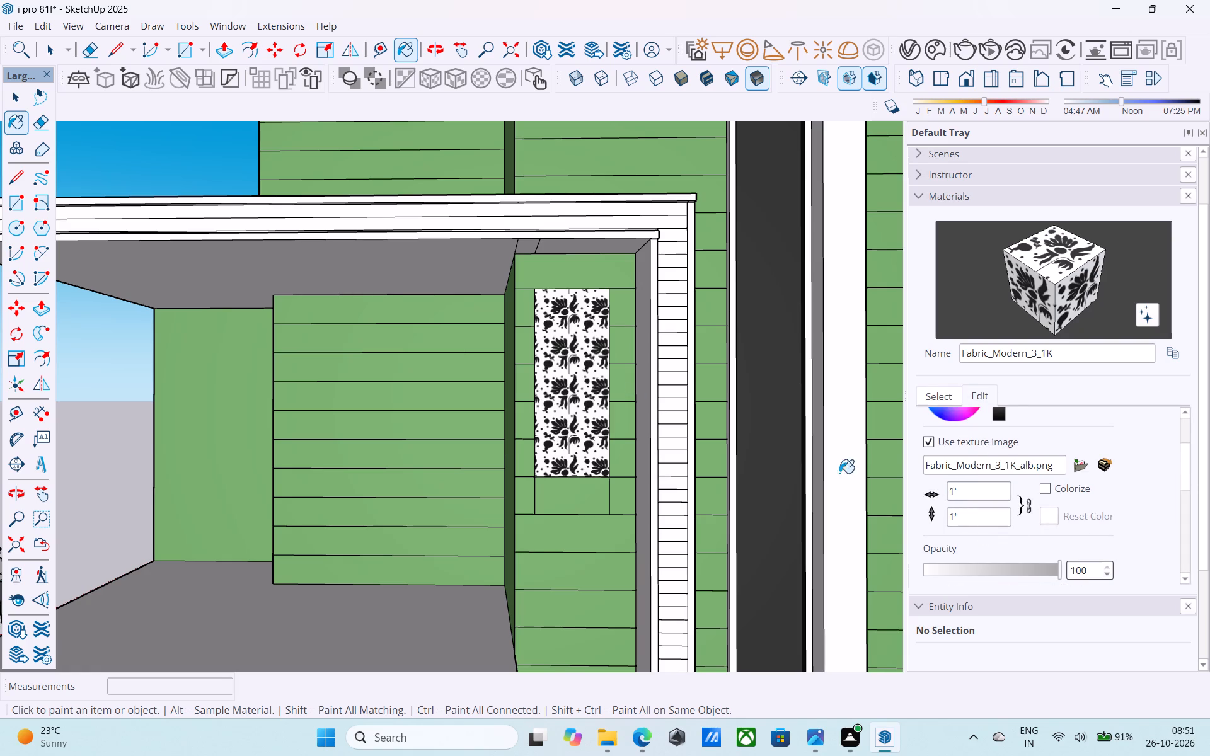
scroll(688, 471, down, 11)
key(space)
scroll(690, 464, down, 5)
click(802, 450)
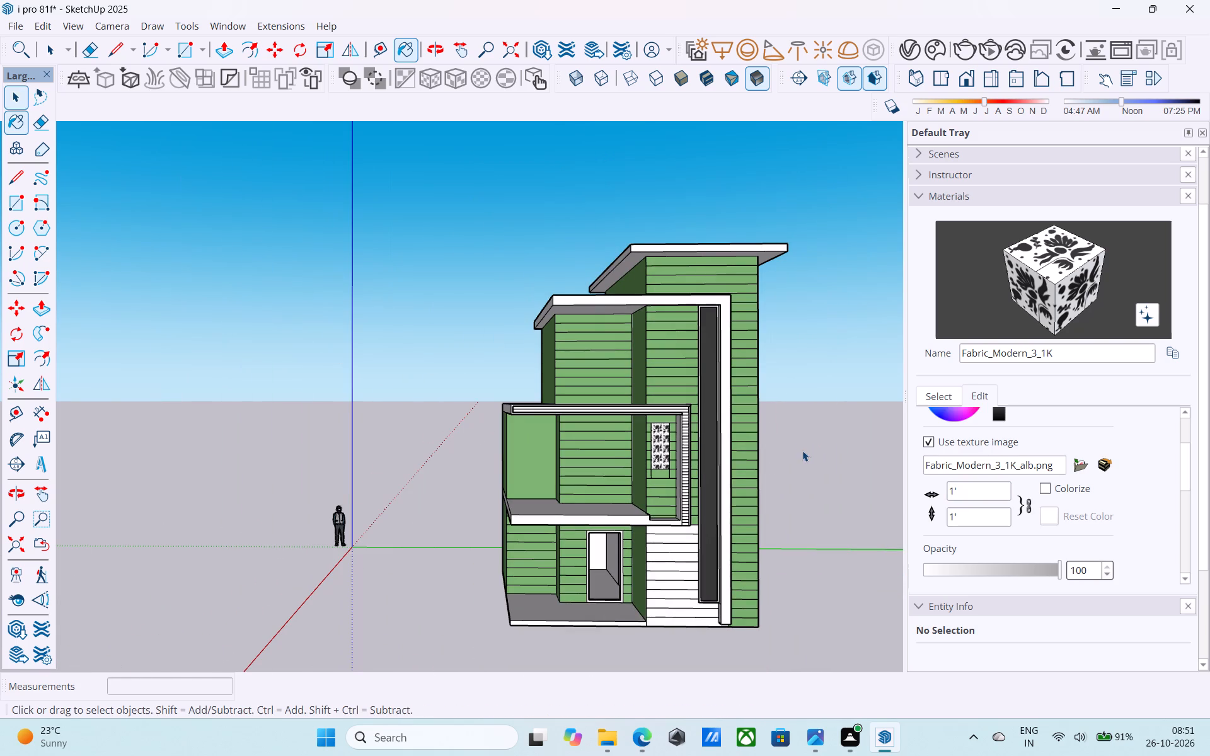
key(space)
click(802, 450)
Erase the two leftover vertical side lines directly below the patterned panel on the balcony wall.
scroll(695, 479, up, 4)
key(e)
scroll(651, 472, up, 6)
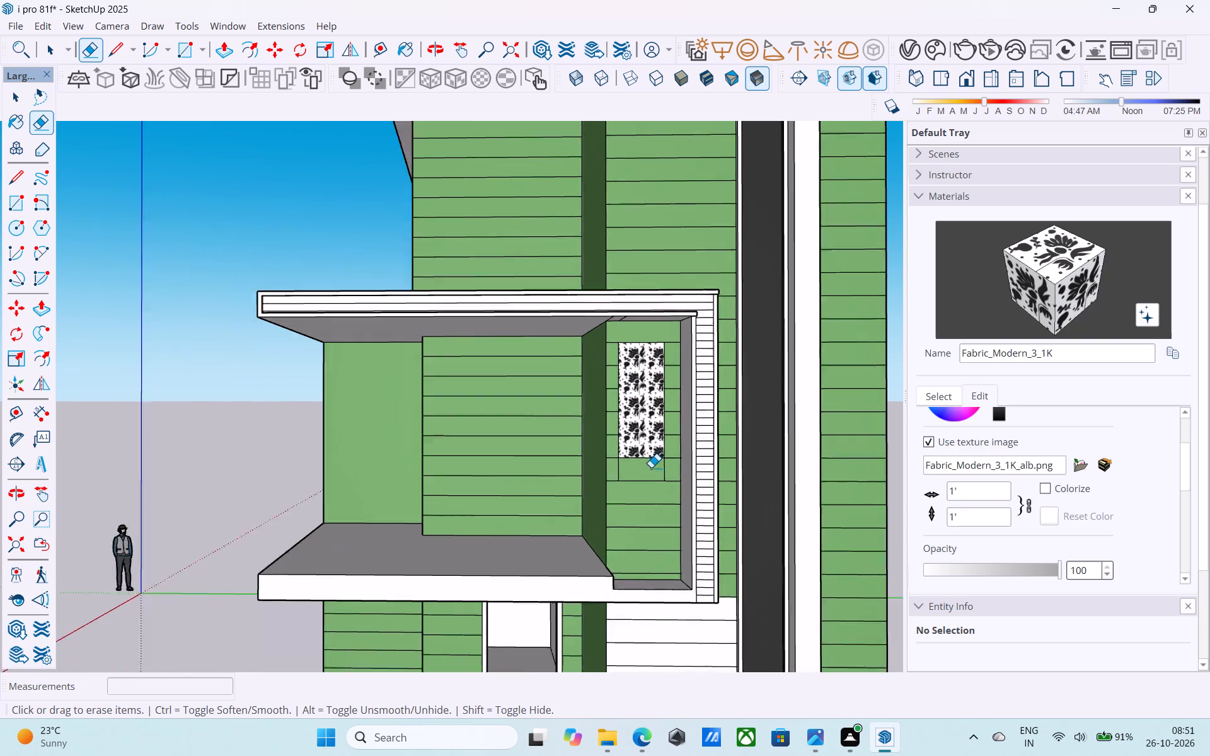
scroll(651, 467, up, 3)
drag(618, 466, 594, 467)
drag(672, 478, 666, 475)
key(space)
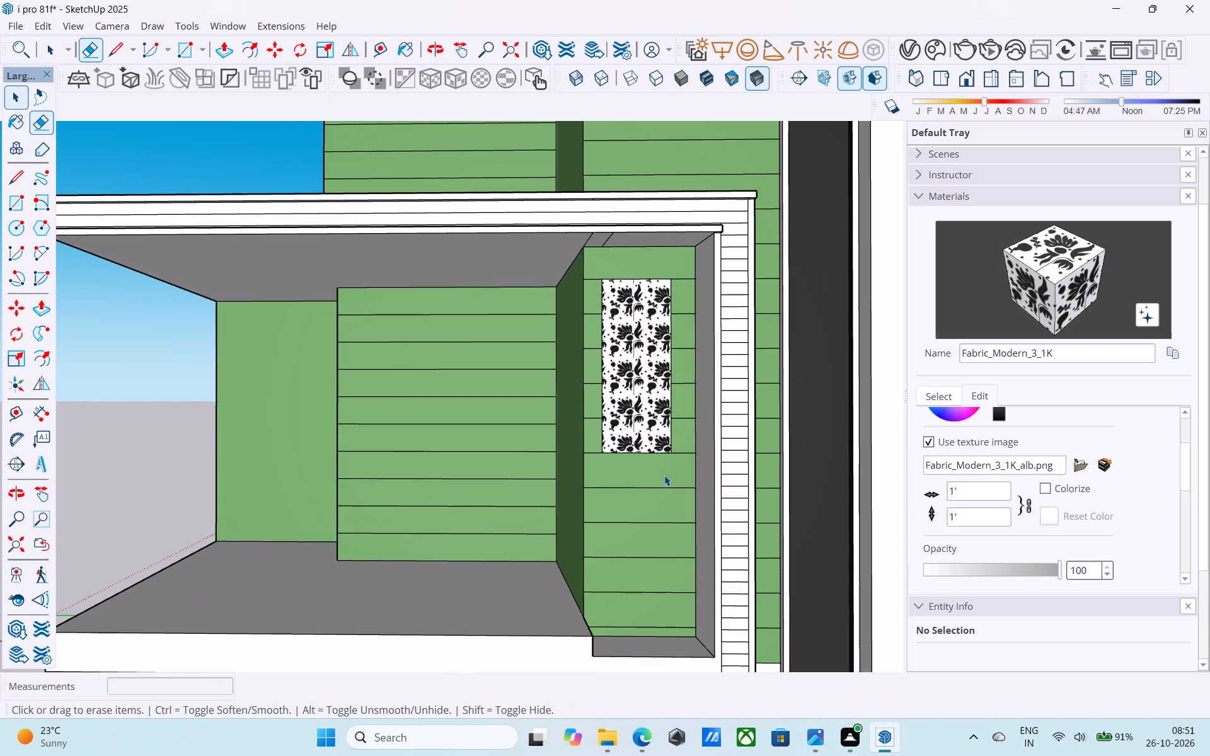
Save the model.
key(ctrl+s)
click(566, 483)
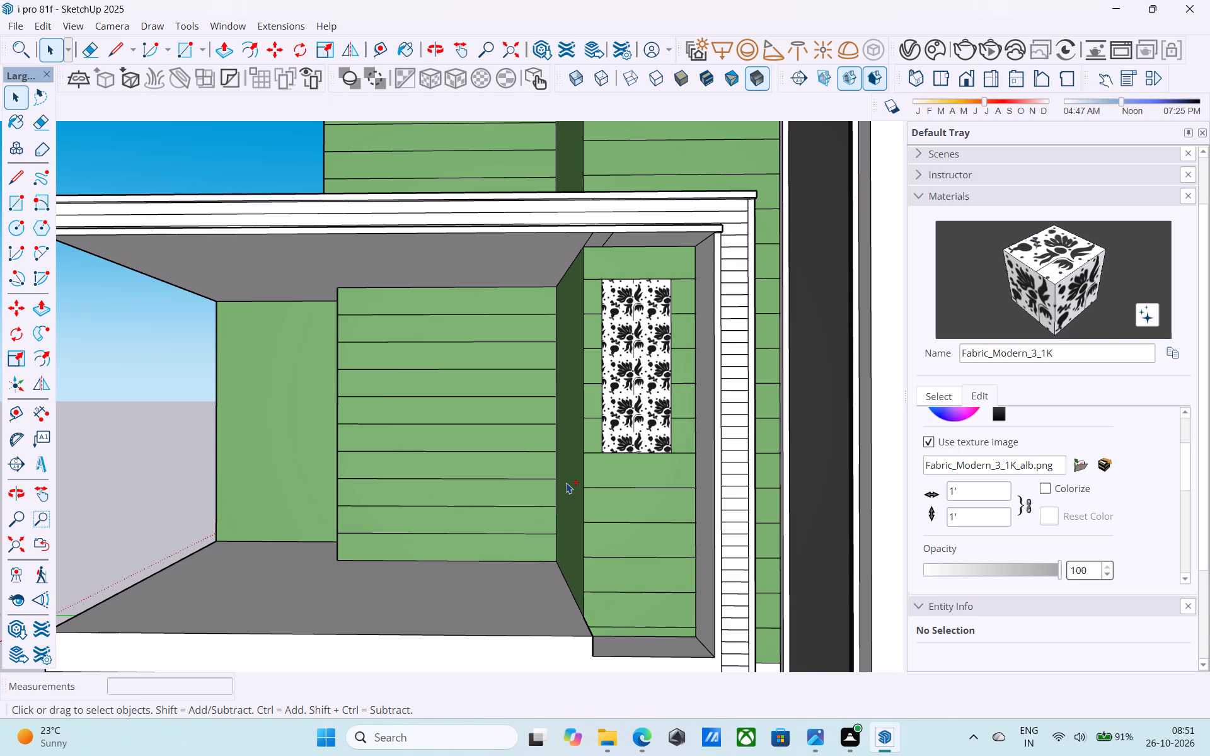
Examine the whole facade from several angles, checking the patterned panel, balcony frame and white ground-floor wall.
scroll(575, 447, down, 7)
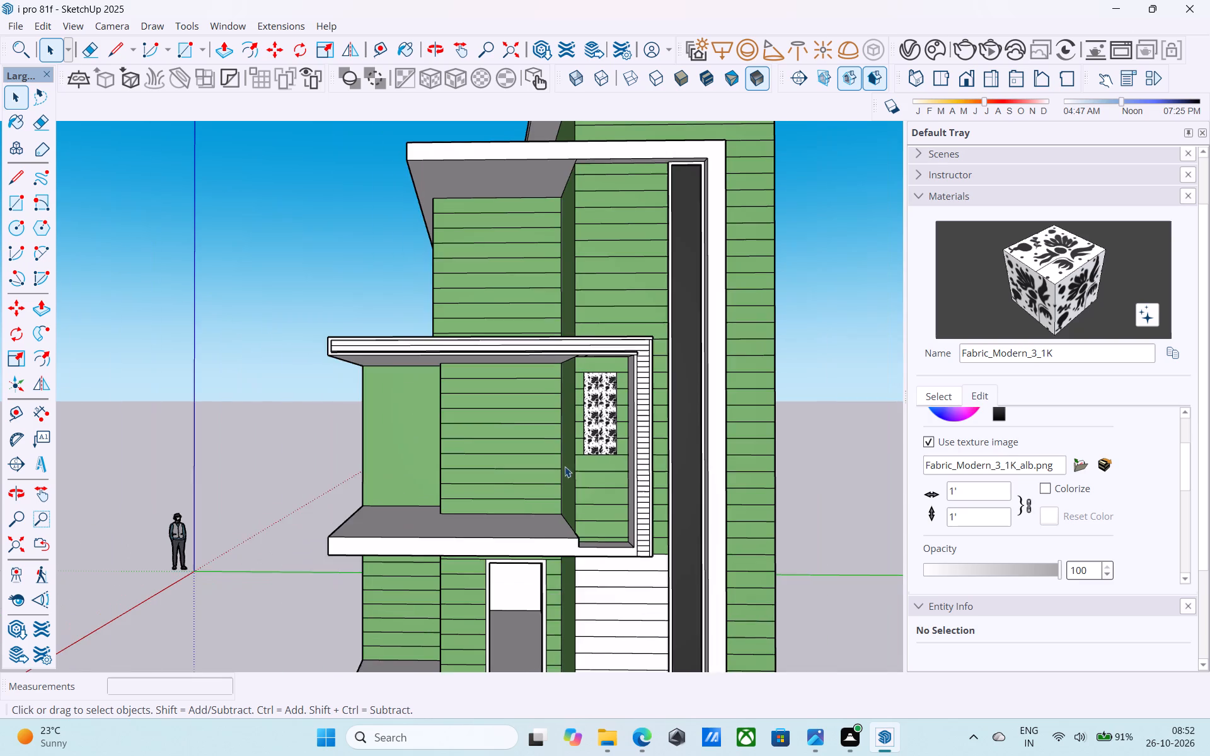
middle_drag(596, 446, 574, 480)
key(space)
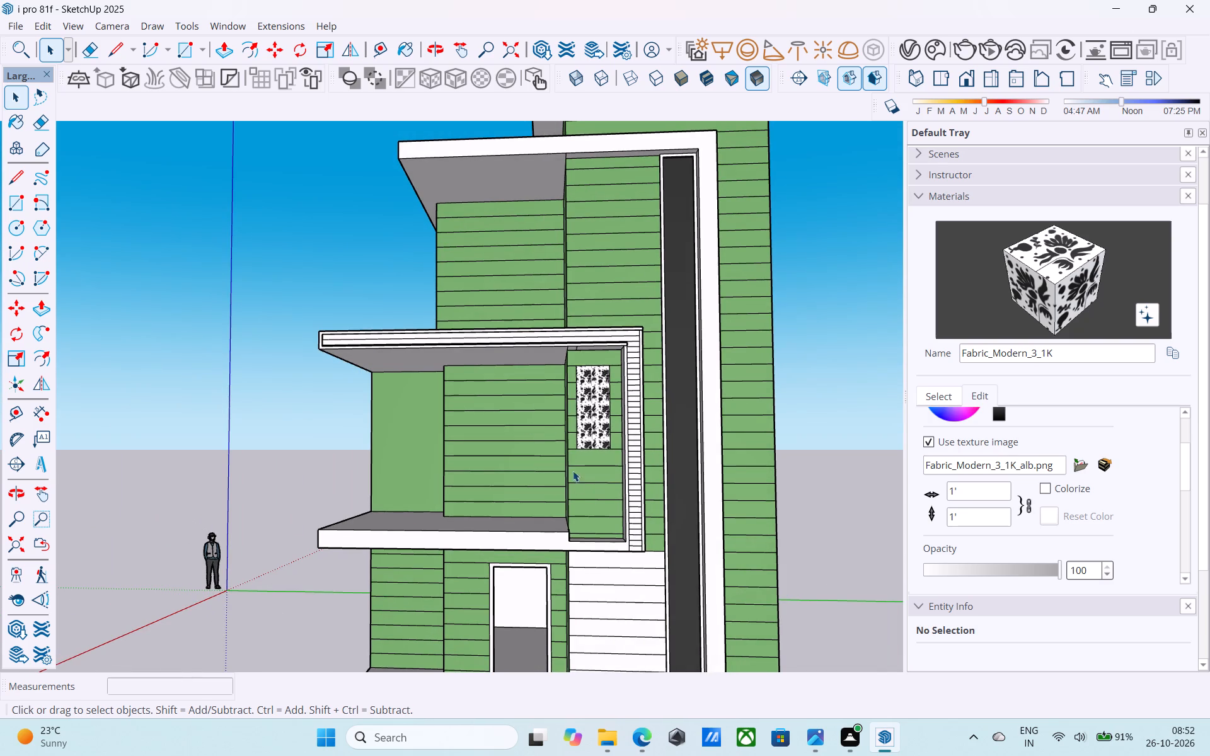
scroll(565, 454, down, 6)
middle_drag(562, 446, 635, 491)
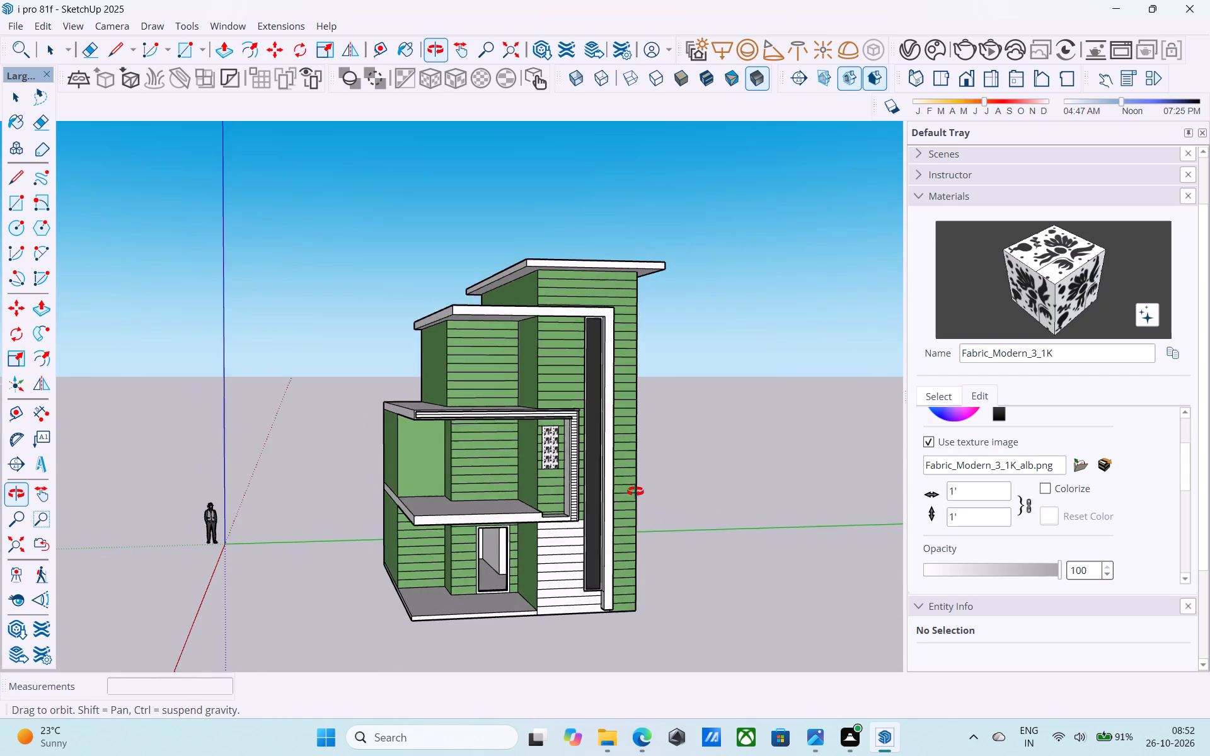
middle_drag(635, 491, 619, 491)
shift+middle_drag(615, 547, 645, 518)
shift+middle_drag(646, 537, 654, 535)
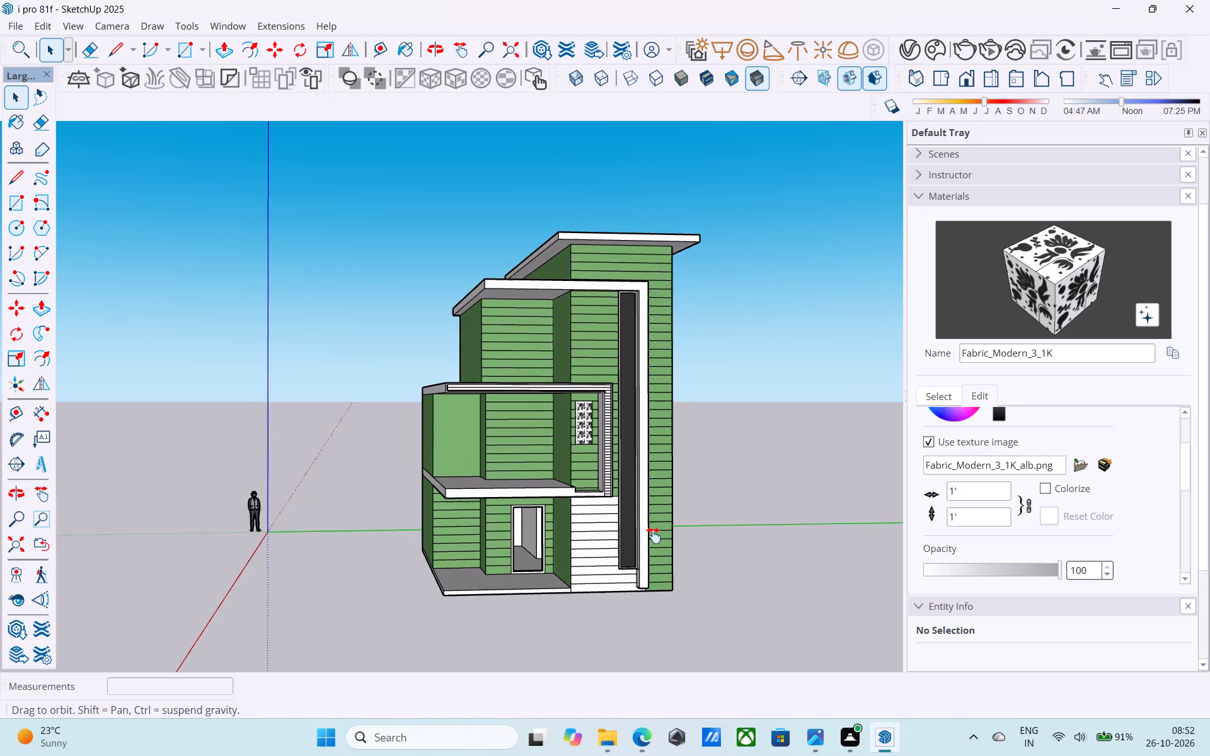
shift+middle_drag(654, 535, 642, 518)
shift+middle_drag(641, 522, 683, 541)
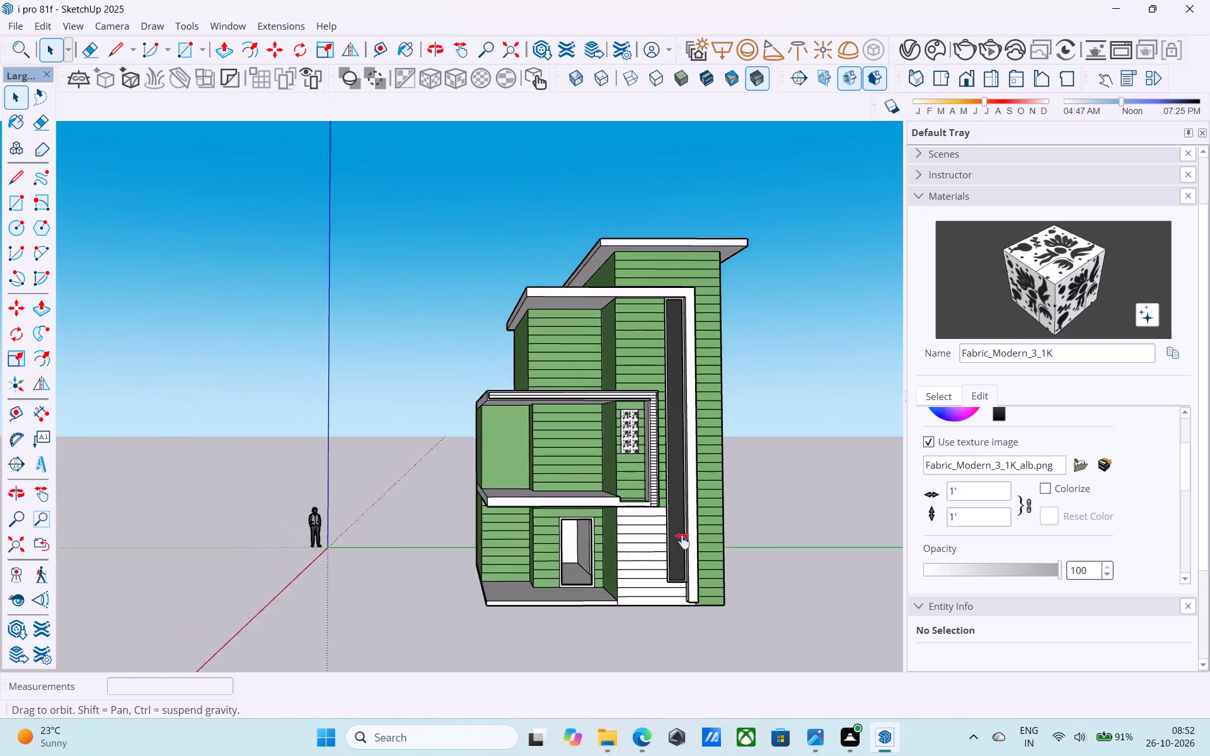
shift+middle_drag(683, 541, 648, 500)
Draw an 8' line down the white wall from the balcony frame's lower outer corner, then across to the dark glass frame's bottom corner.
scroll(705, 529, up, 8)
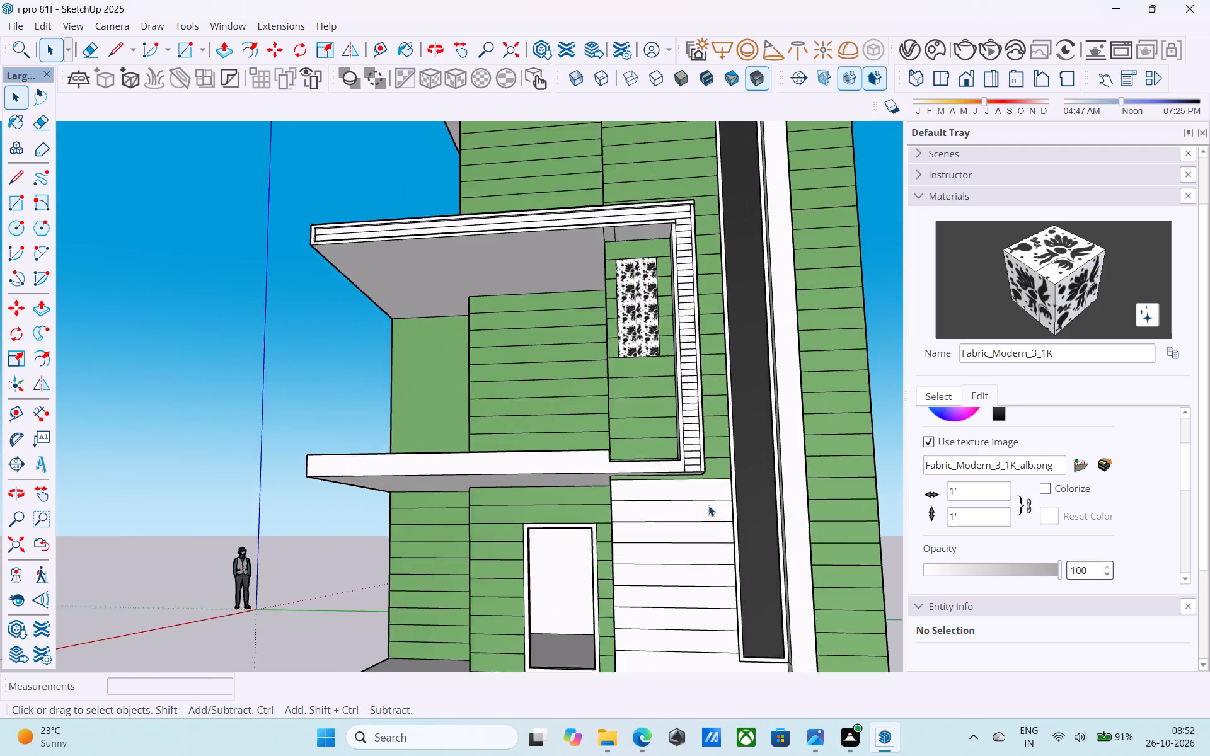
scroll(708, 505, up, 7)
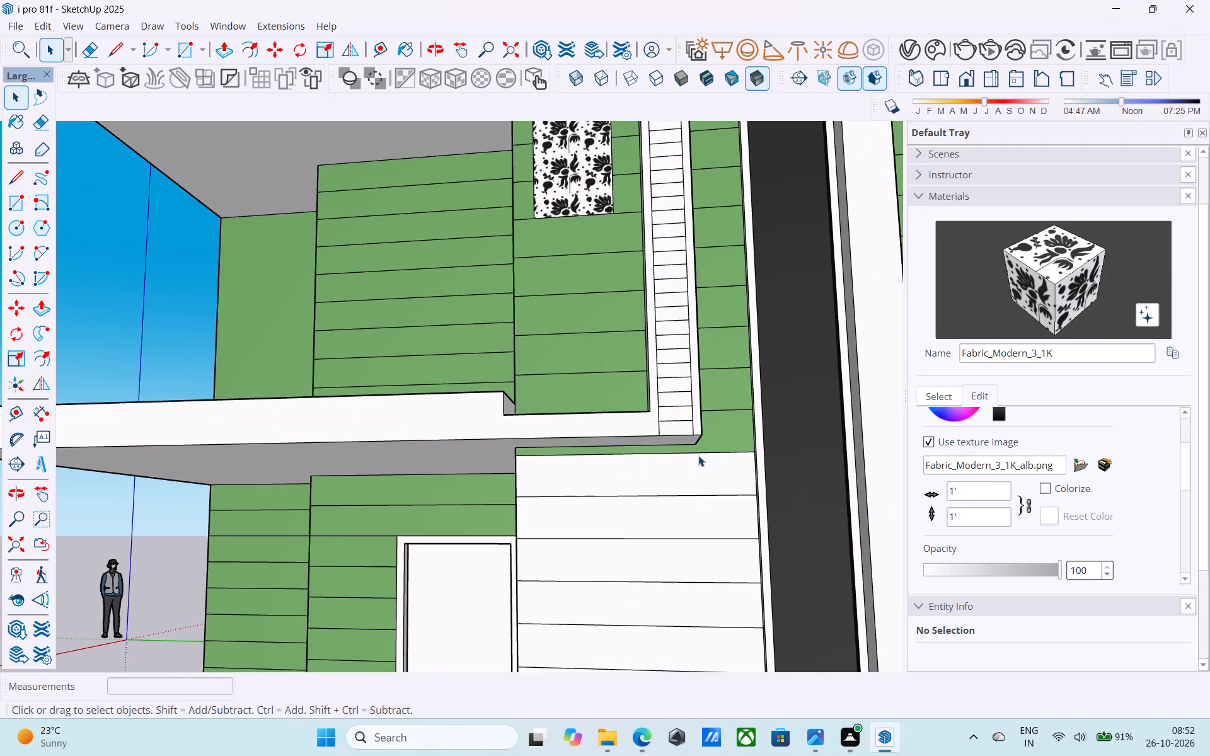
key(l)
middle_drag(694, 449, 625, 462)
scroll(633, 464, up, 4)
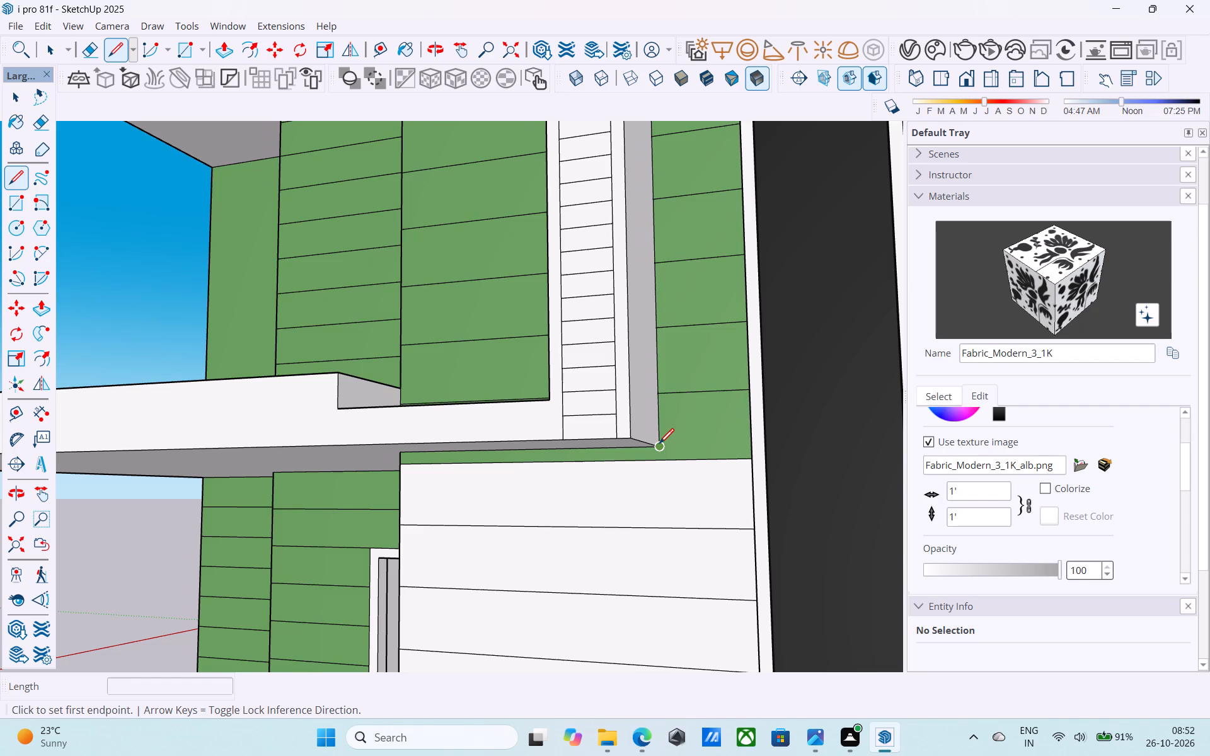
click(660, 444)
scroll(660, 441, down, 20)
middle_drag(652, 481, 709, 514)
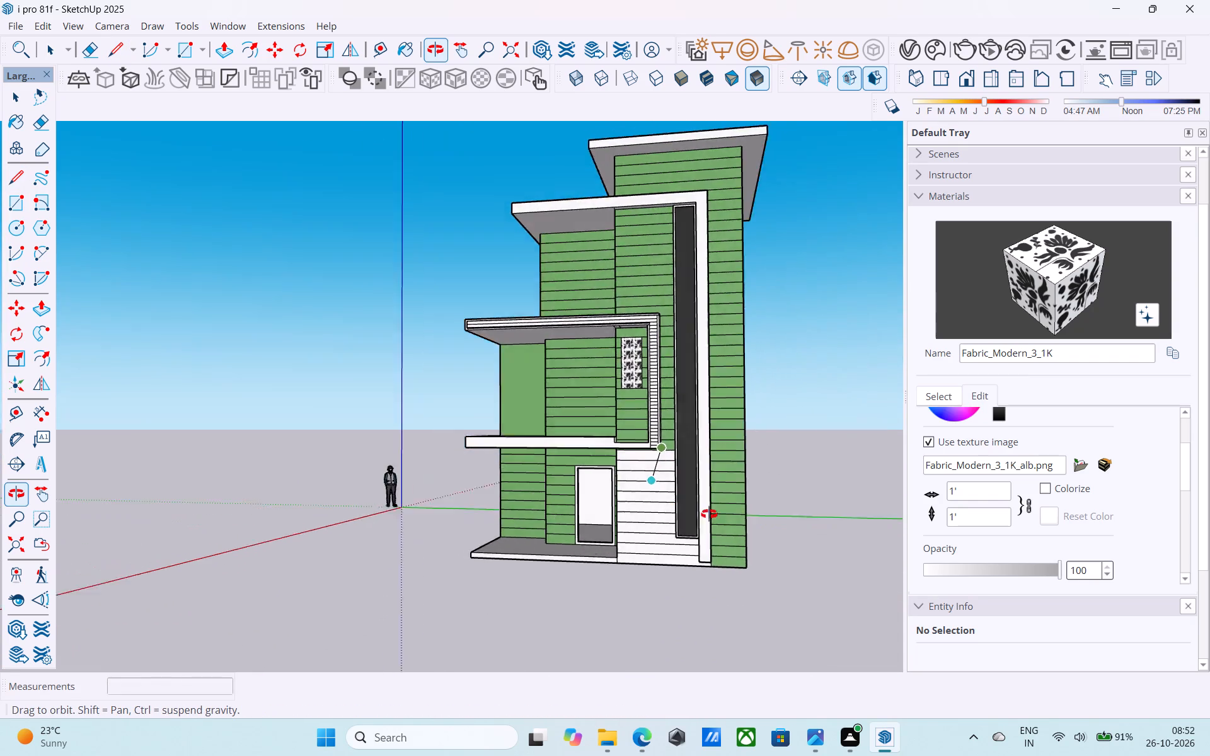
middle_drag(709, 514, 787, 536)
scroll(698, 560, up, 5)
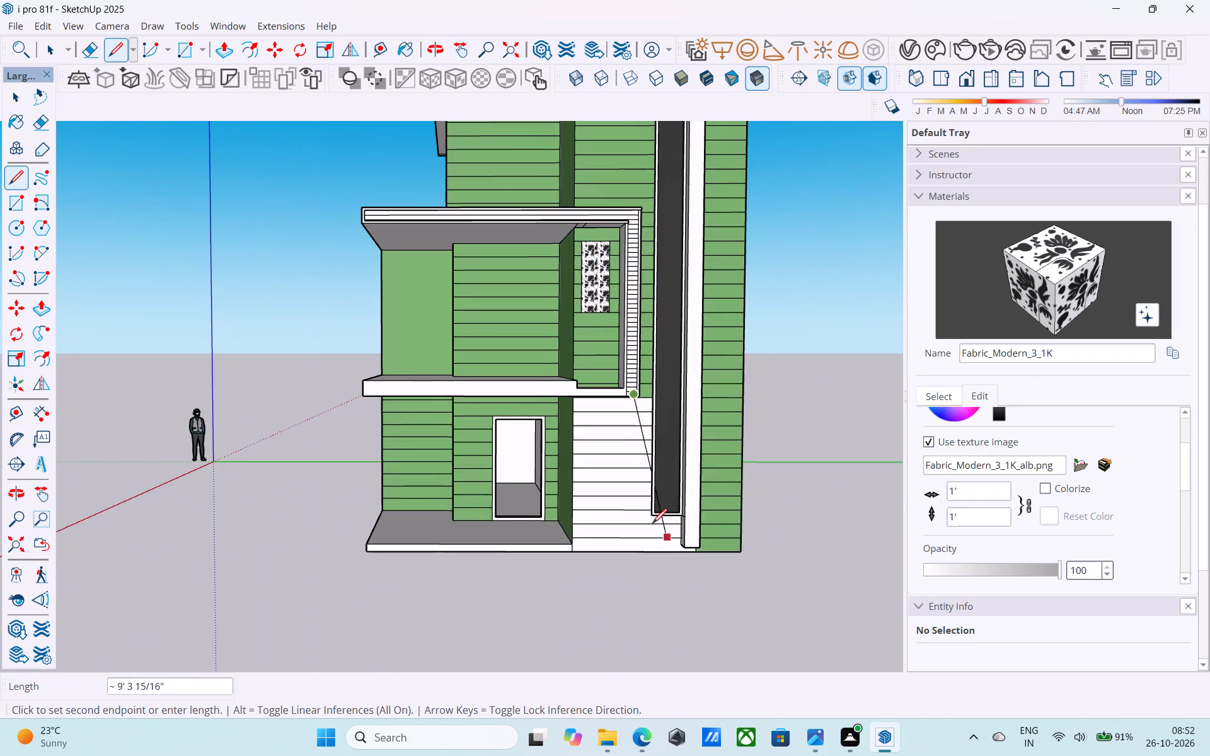
scroll(652, 525, up, 12)
middle_drag(664, 513, 769, 498)
scroll(729, 500, up, 4)
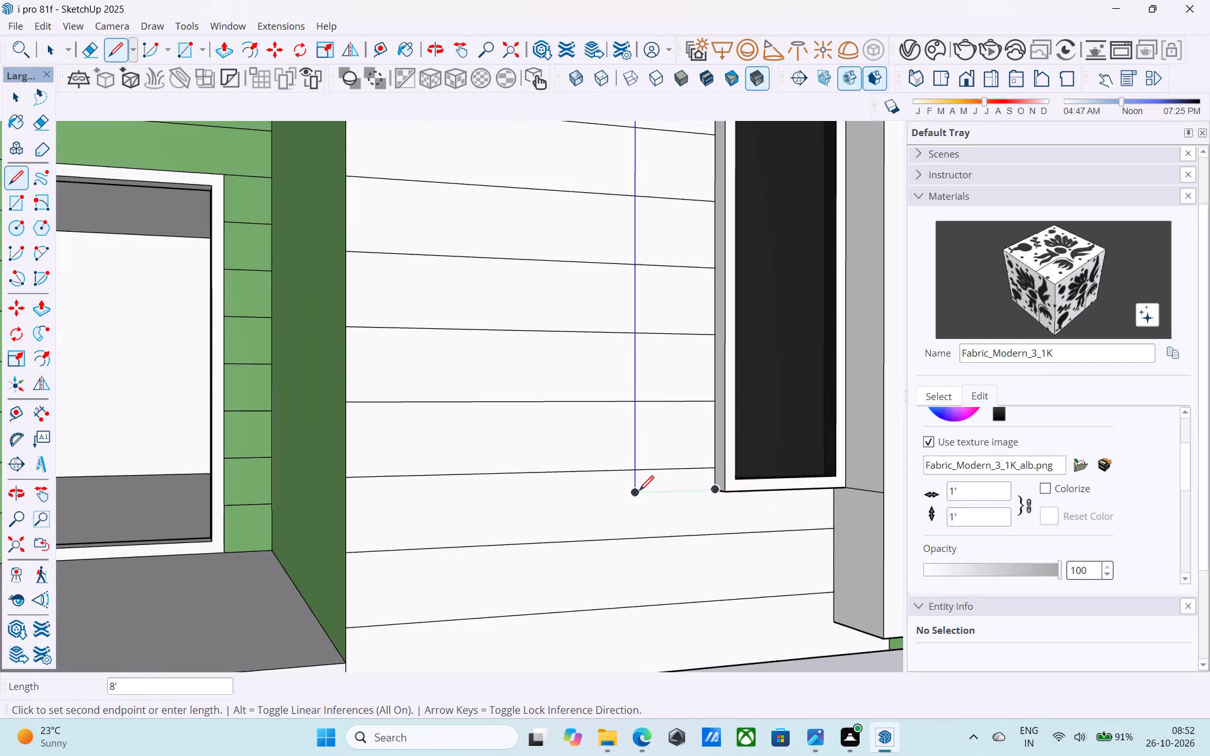
click(640, 492)
click(714, 490)
key(space)
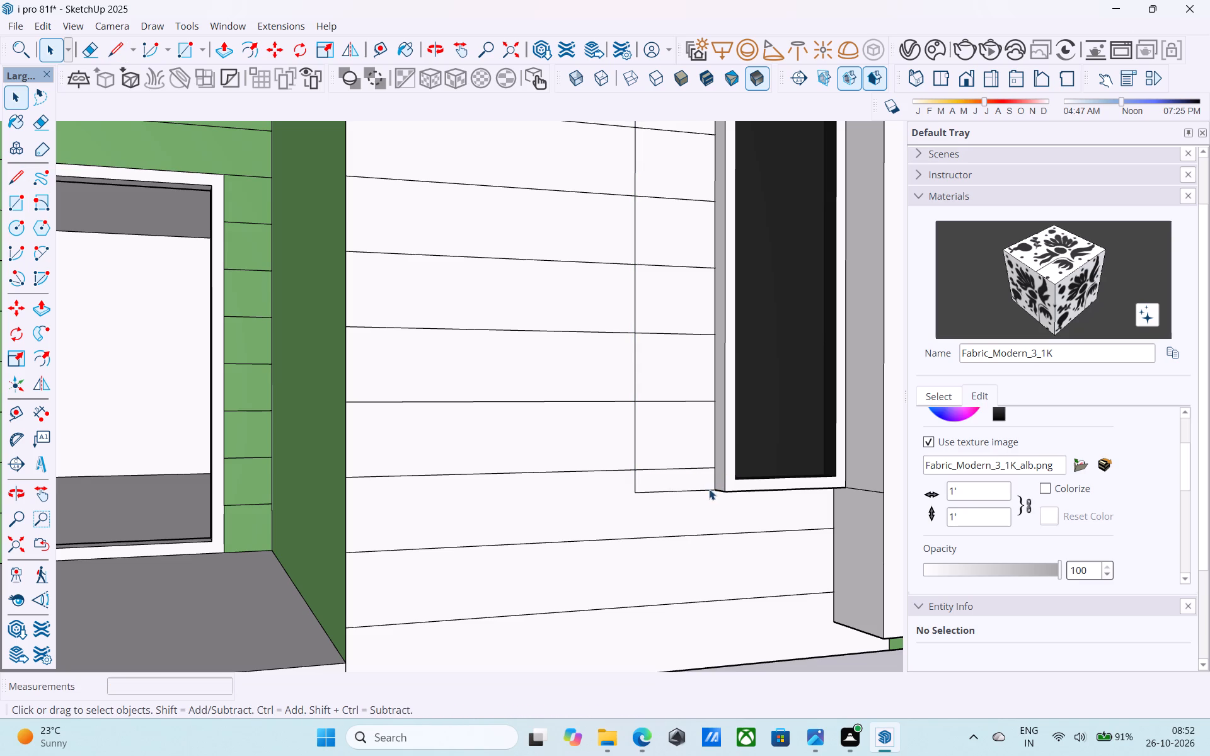
Draw a horizontal line on the white ground-floor wall from the vertical line's lower end across to the green side wall.
click(617, 471)
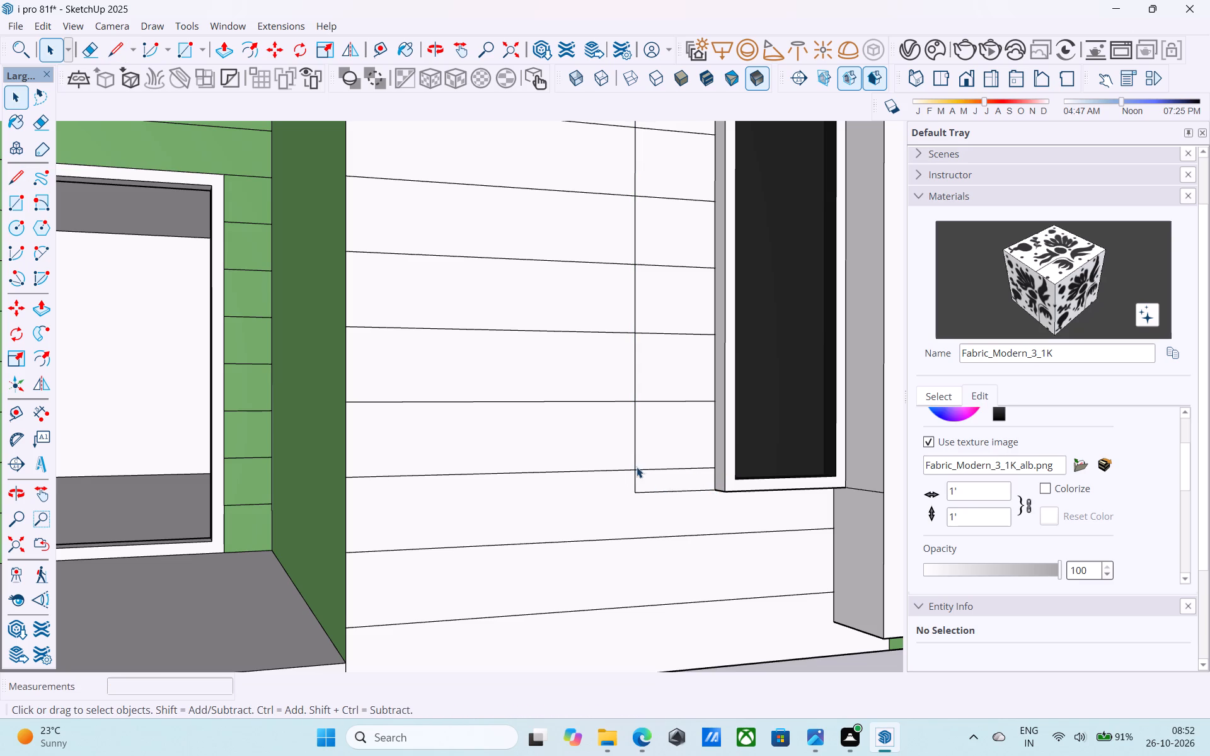
click(622, 470)
key(m)
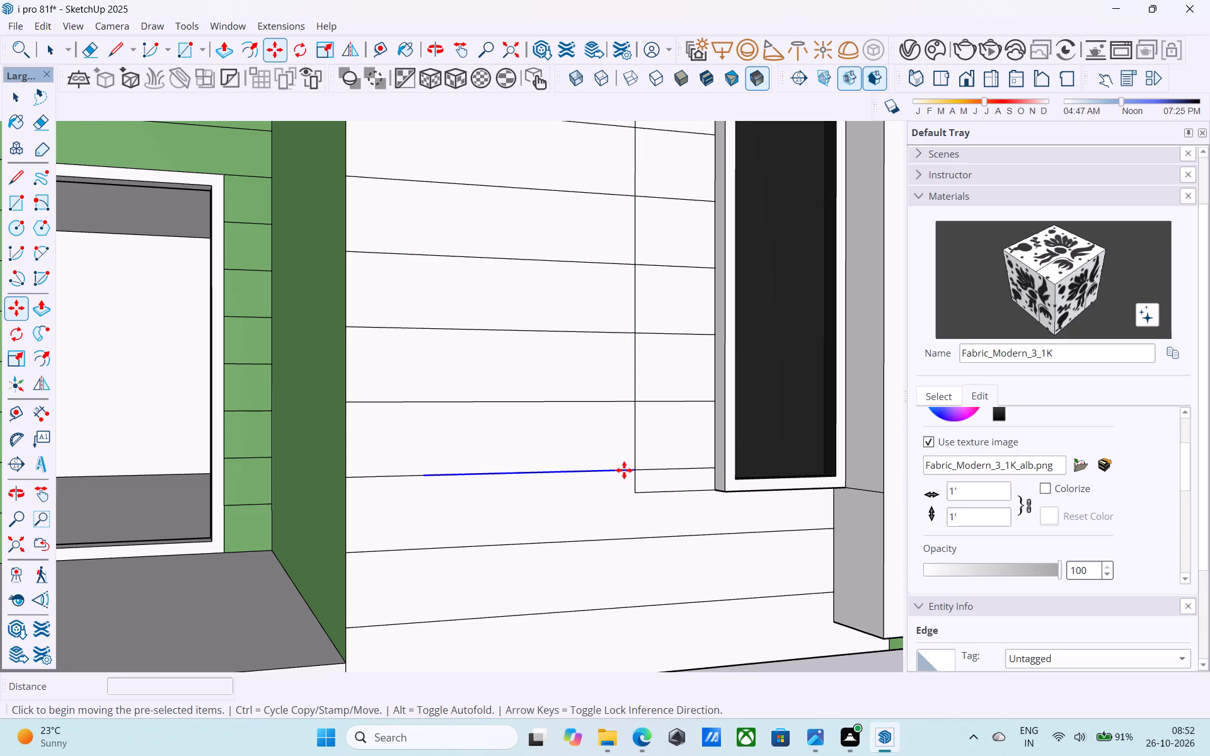
click(630, 474)
click(634, 493)
key(l)
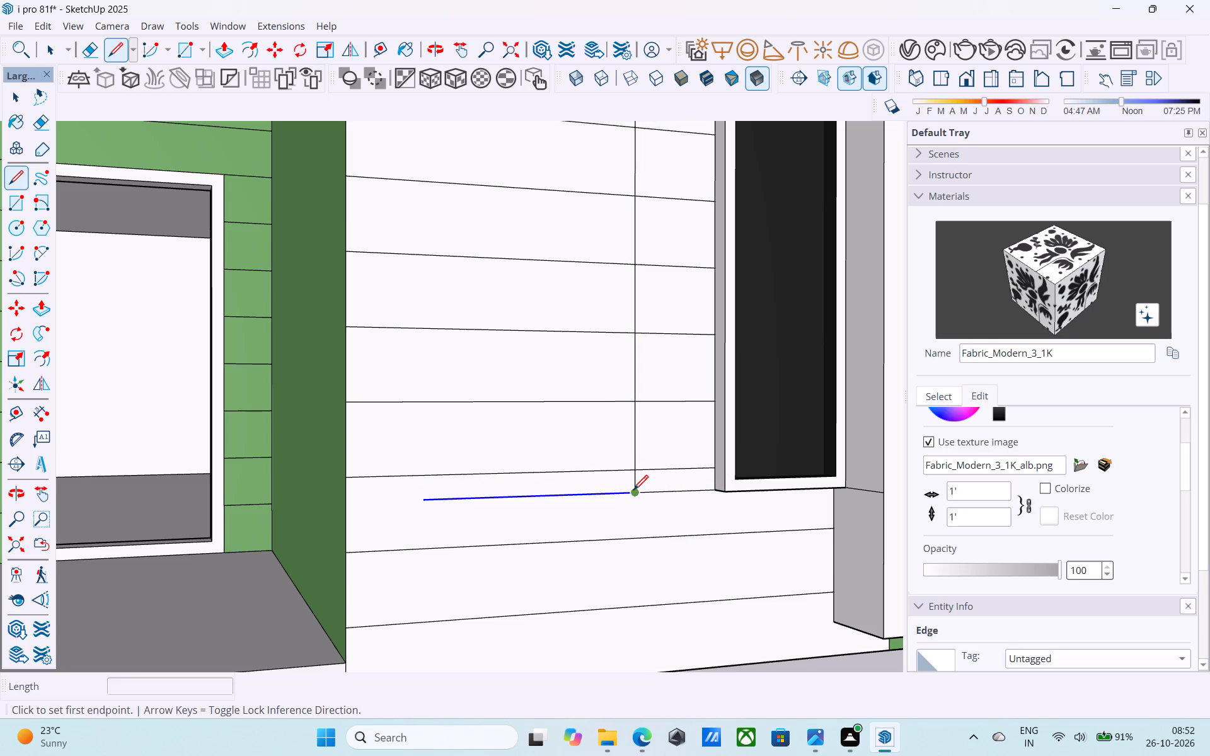
click(633, 491)
click(345, 498)
key(space)
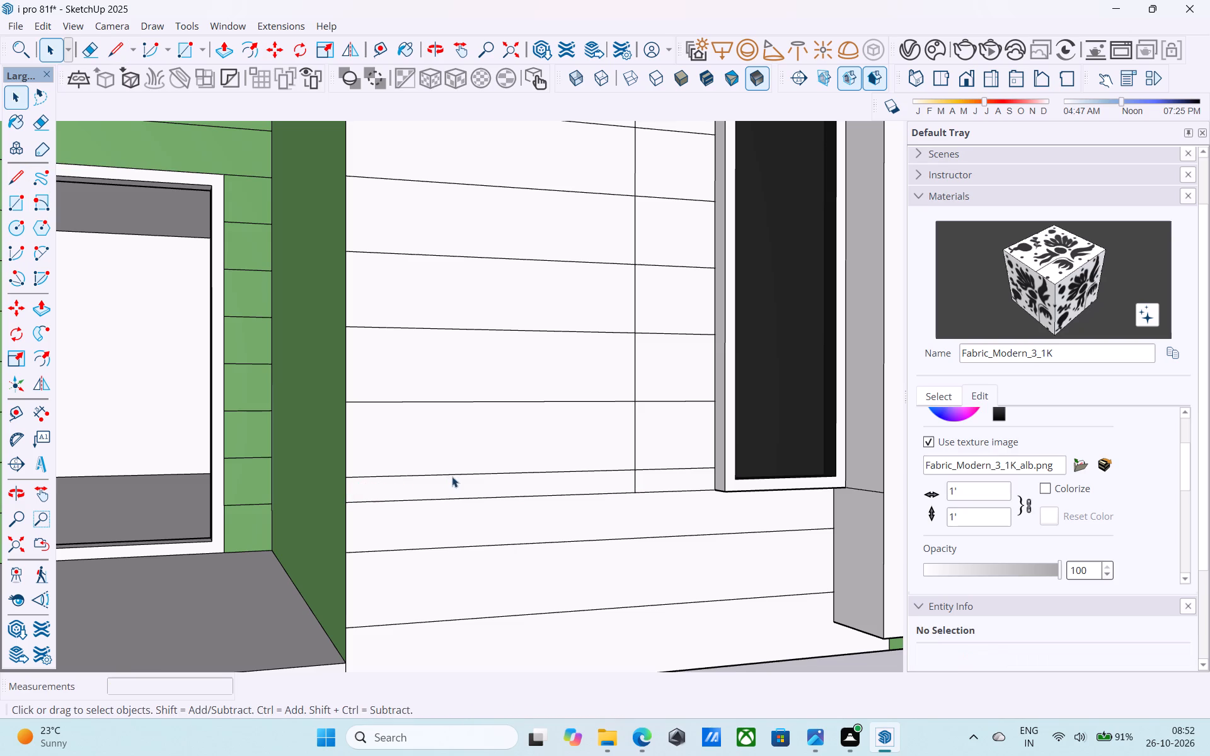
Erase the groove line just above the new horizontal line on both sides of the vertical line.
key(e)
click(452, 476)
drag(412, 479, 414, 468)
drag(674, 481, 674, 514)
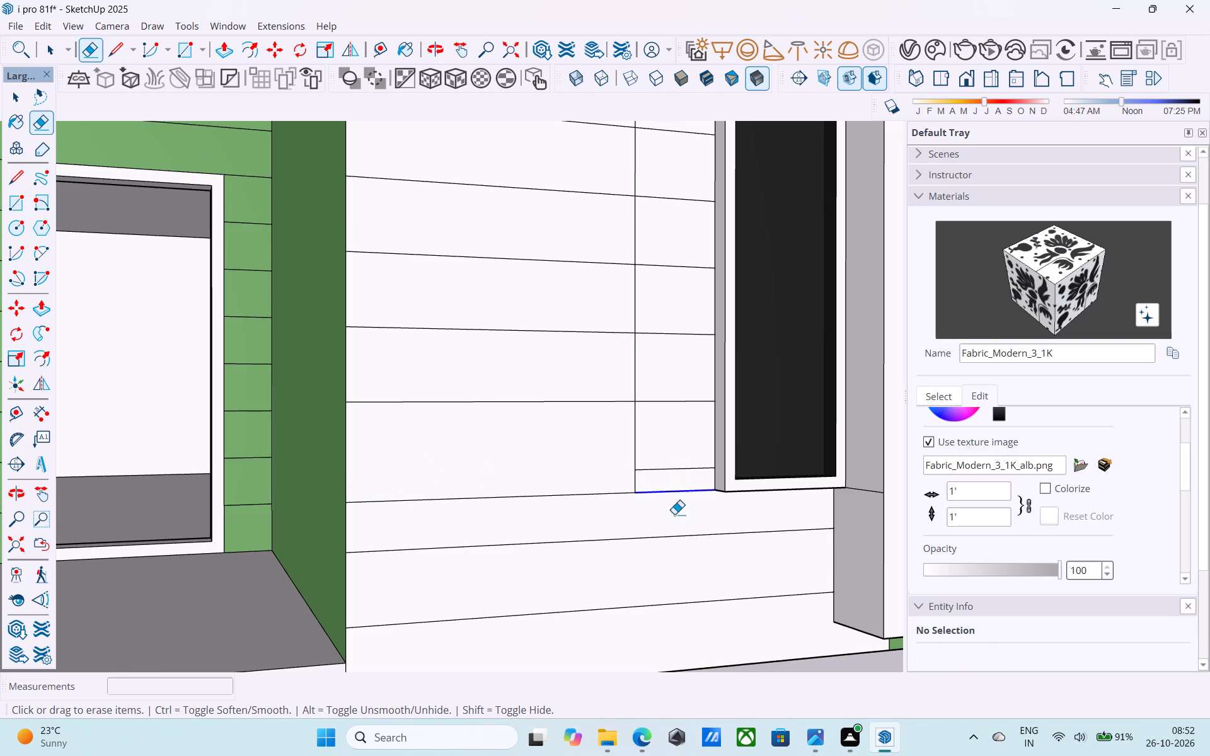
drag(674, 514, 674, 512)
drag(668, 476, 670, 452)
key(ctrl+z)
key(ctrl+z)
drag(673, 456, 681, 488)
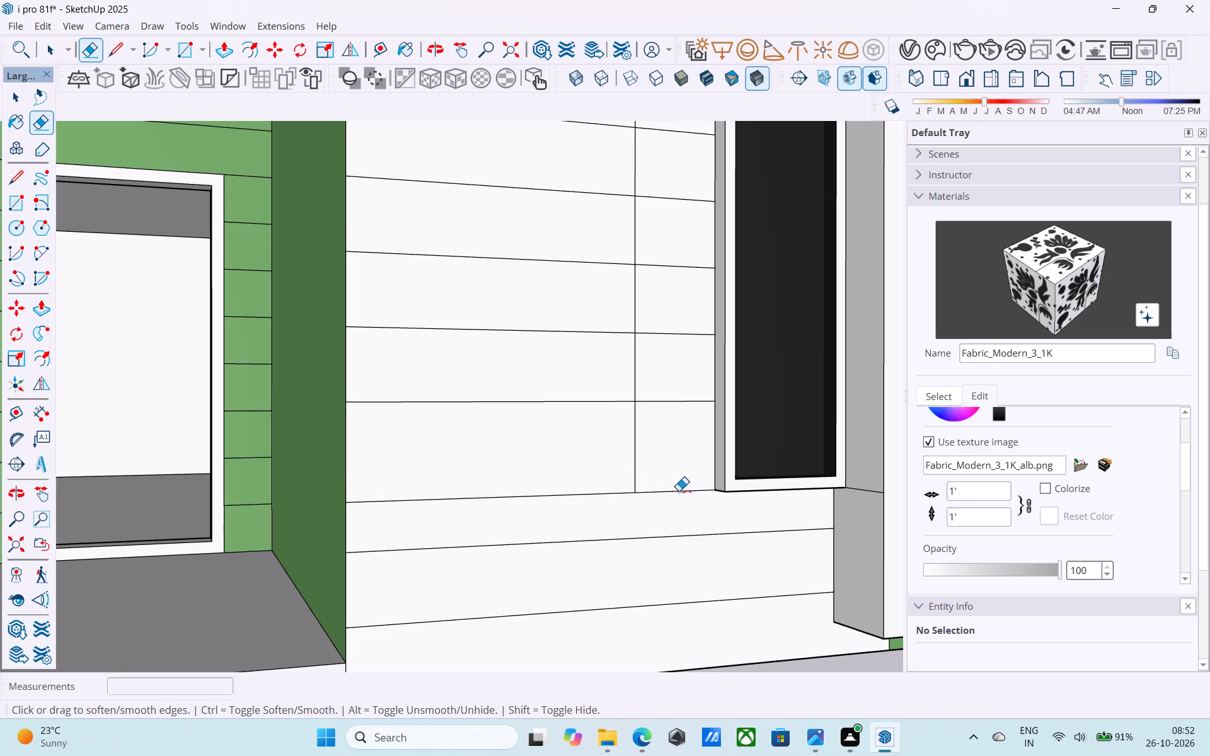
Paint the narrow strip of white wall bands beside the dark glass frame with the in-model green F07_Moss_Shine.
scroll(664, 510, down, 8)
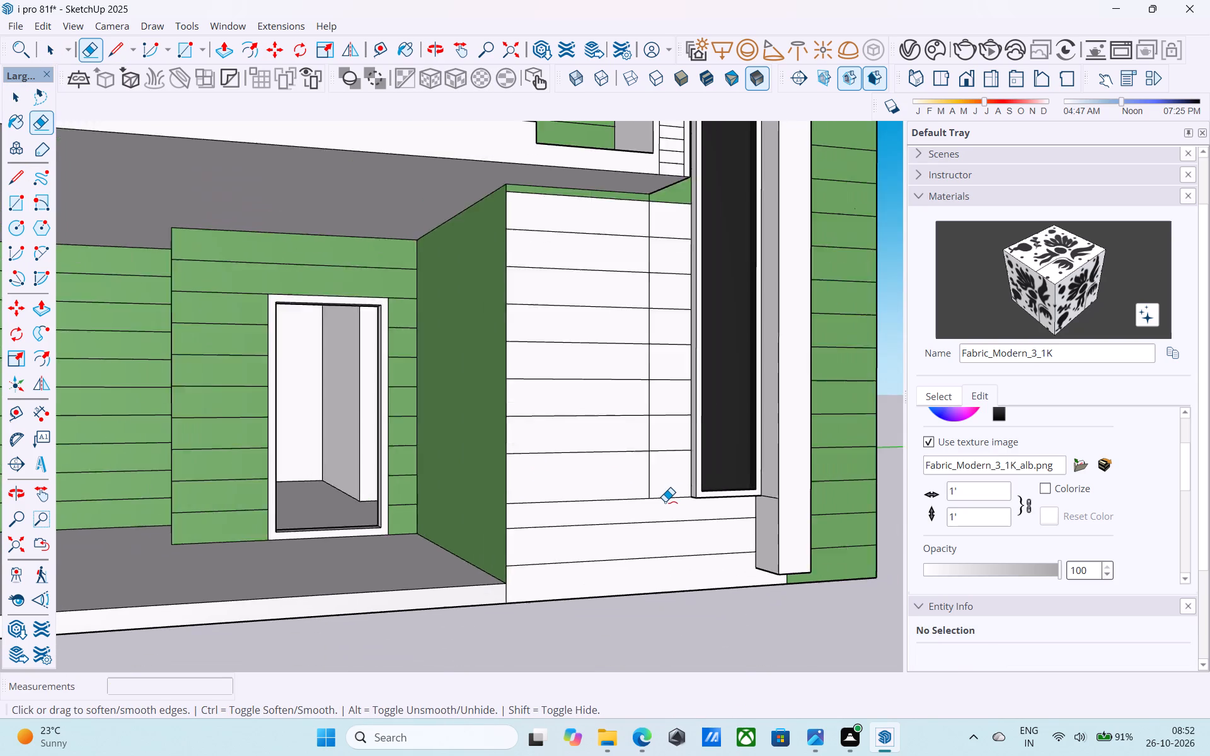
scroll(665, 501, down, 4)
middle_drag(665, 501, 547, 505)
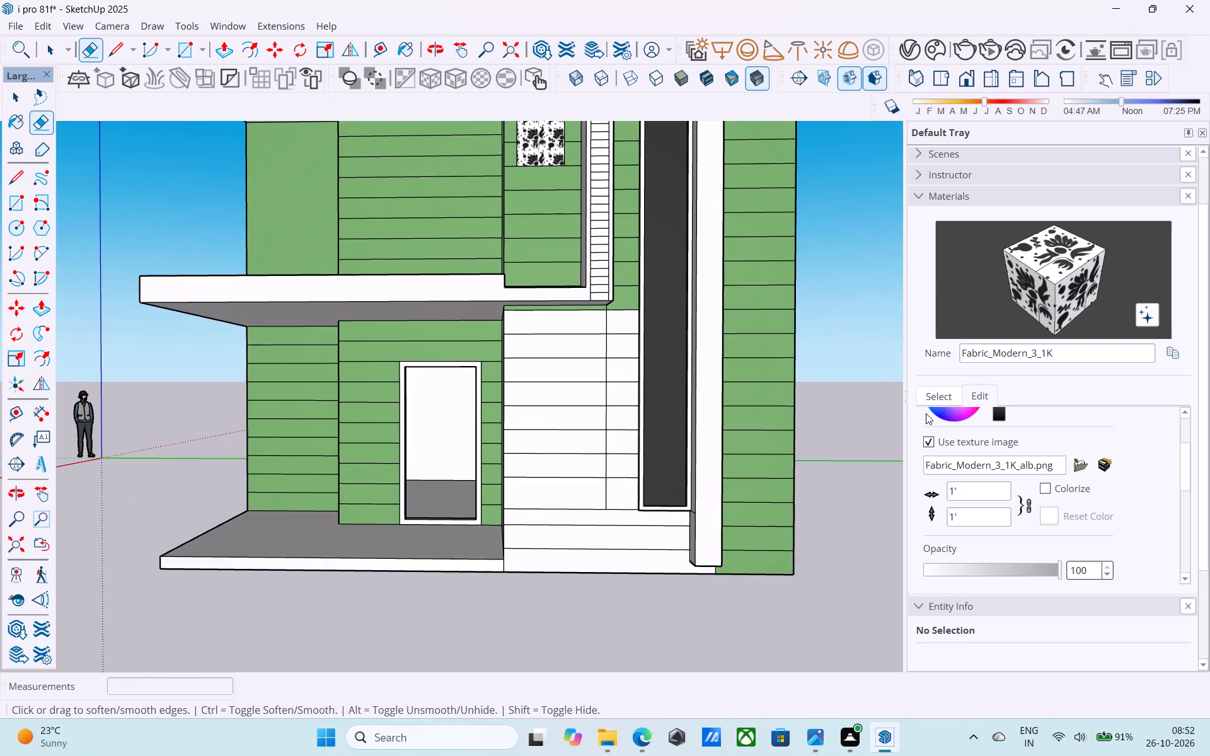
click(941, 399)
scroll(1010, 471, up, 4)
click(1007, 420)
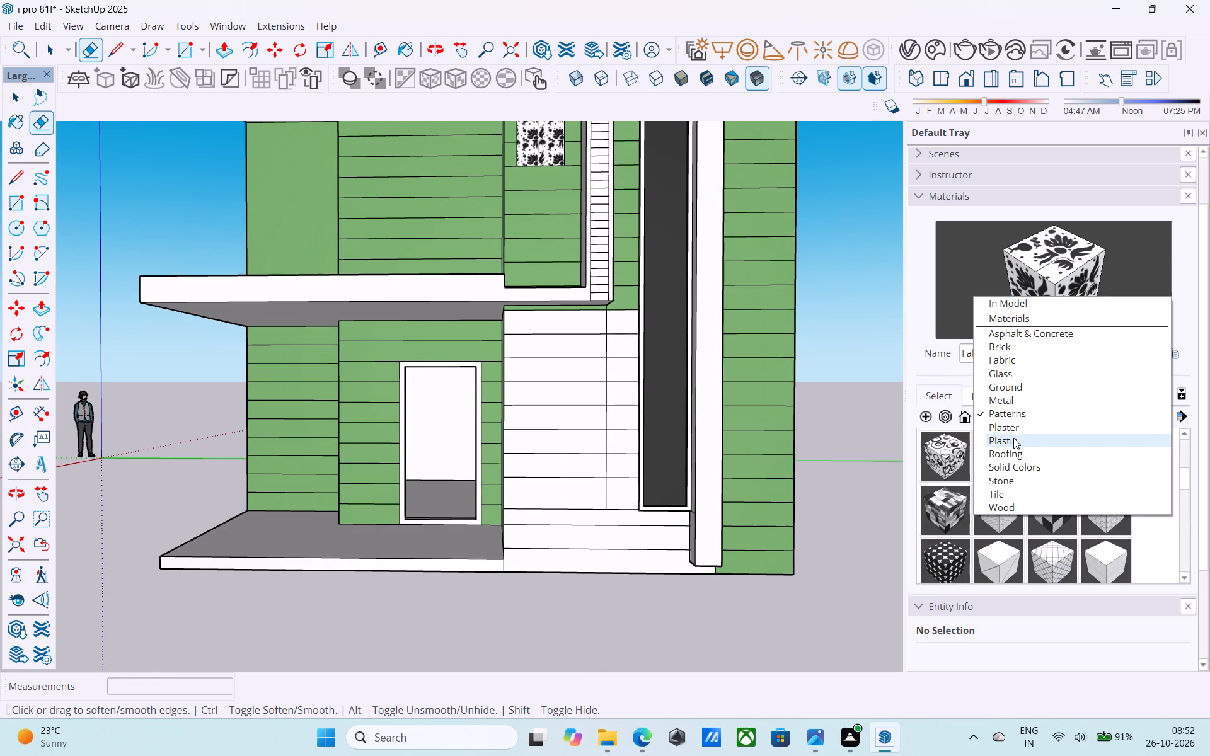
click(1015, 306)
click(995, 454)
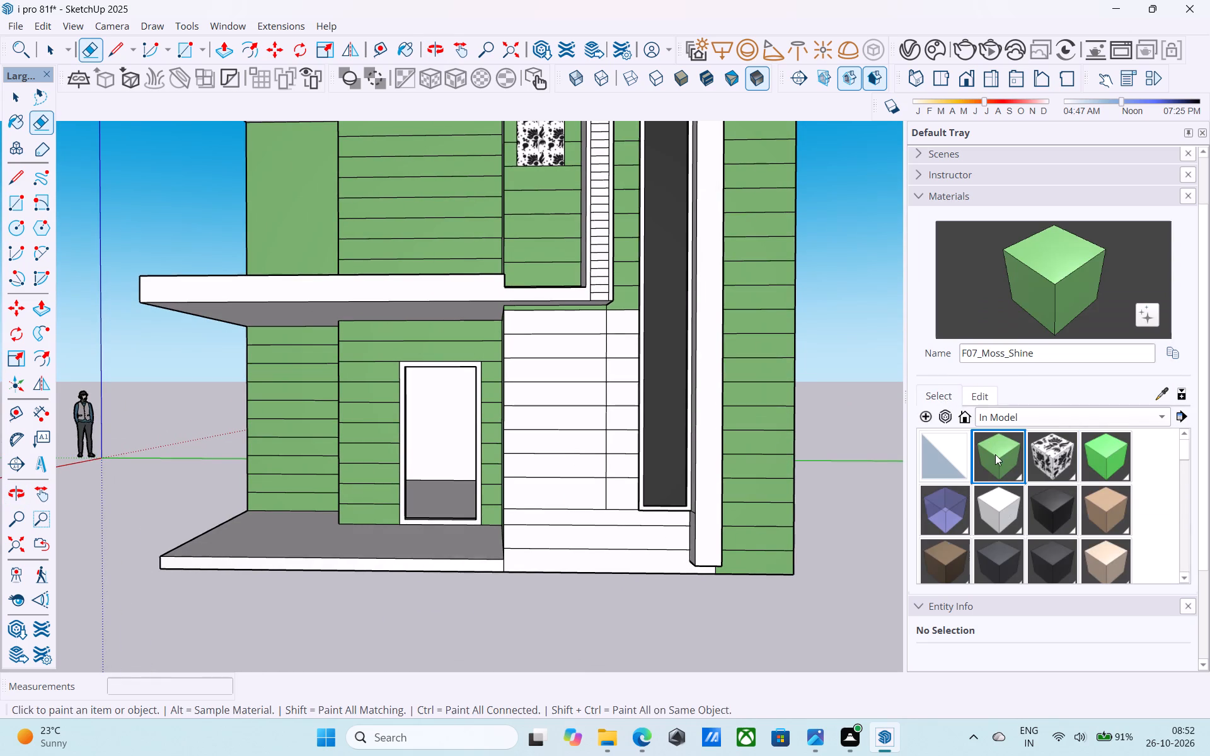
scroll(667, 328, up, 4)
click(613, 322)
click(614, 350)
scroll(612, 343, down, 5)
scroll(600, 395, up, 4)
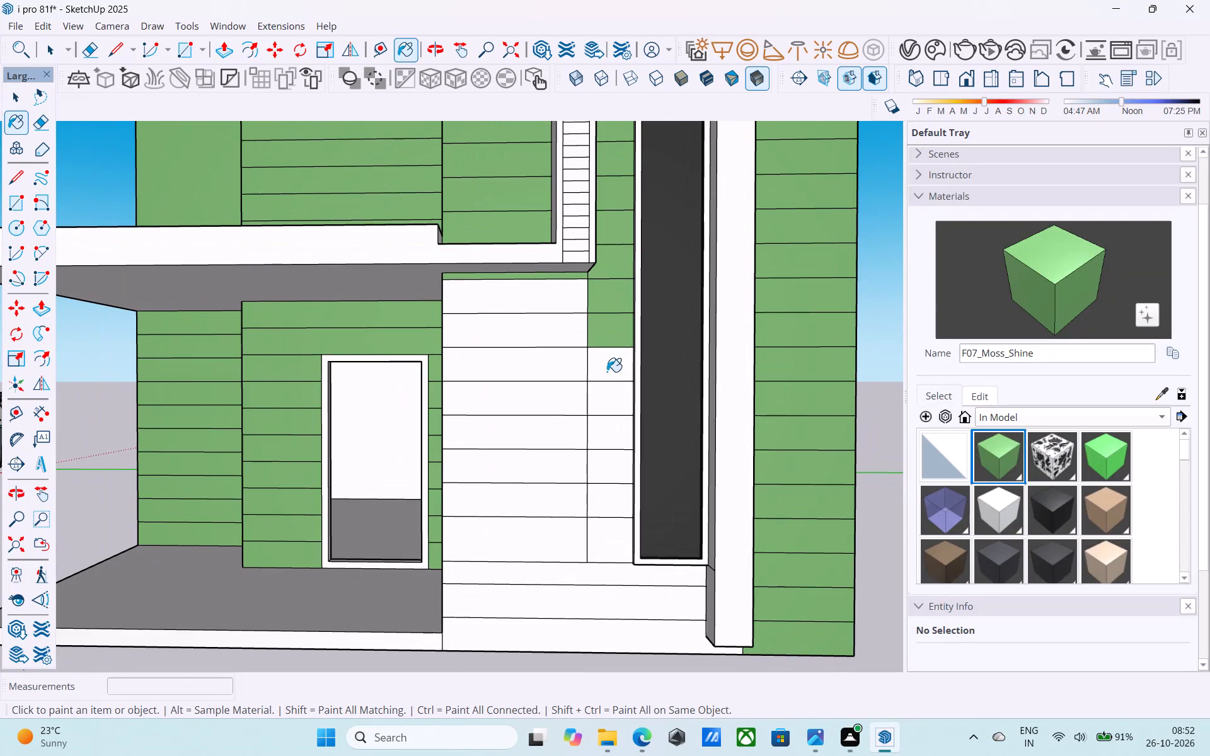
click(607, 372)
click(606, 400)
click(609, 424)
scroll(626, 323, down, 6)
scroll(626, 443, up, 5)
click(618, 392)
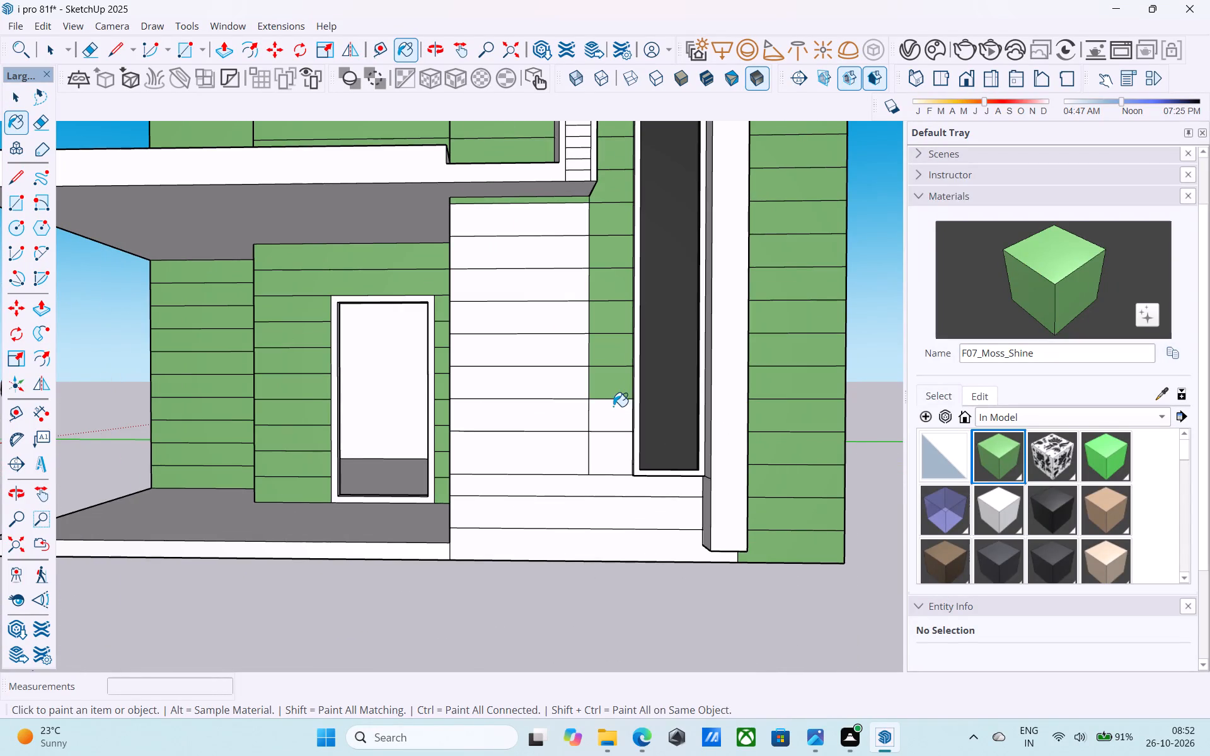
click(613, 406)
click(617, 454)
Paint the white wall bands below the dark glass frame, down to the ground, with F07_Moss_Shine.
scroll(616, 451, down, 6)
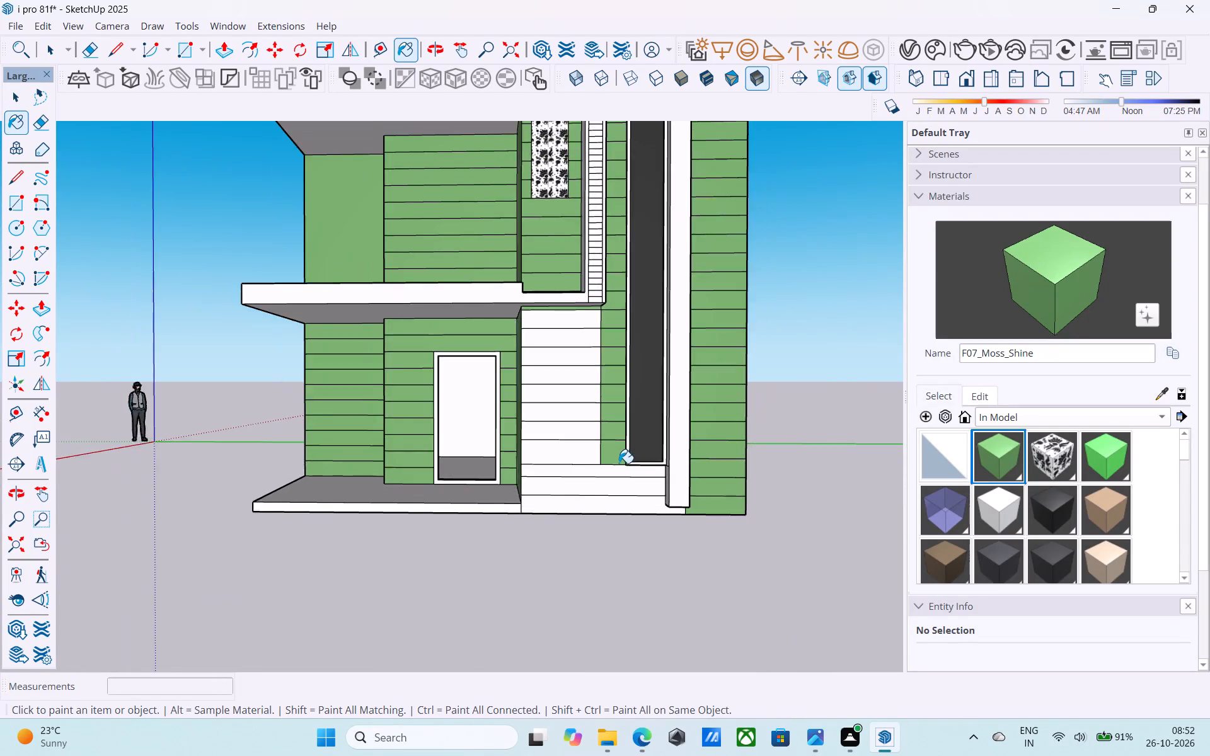
scroll(615, 470, up, 5)
click(615, 472)
click(616, 503)
click(613, 527)
Examine the whole facade from several angles, checking the repainted ground-floor wall and the remaining white panel, slabs and frames.
scroll(617, 527, down, 2)
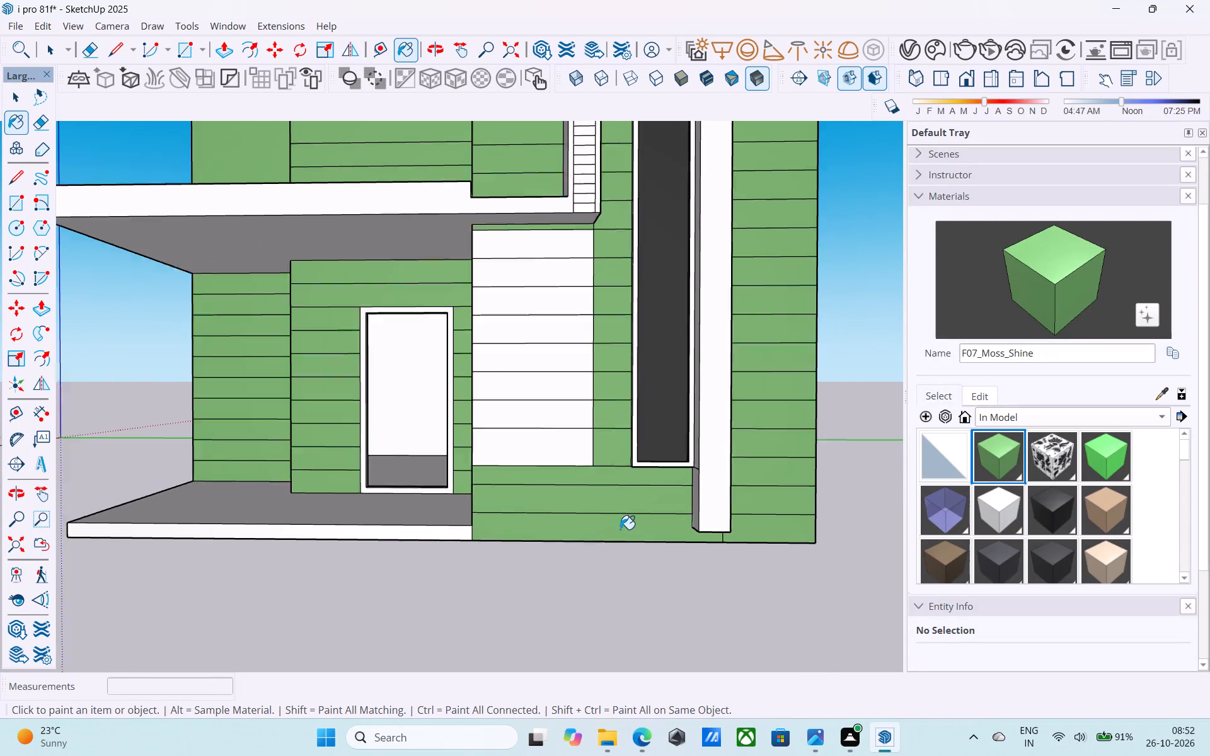
scroll(620, 529, down, 15)
middle_drag(631, 528, 626, 529)
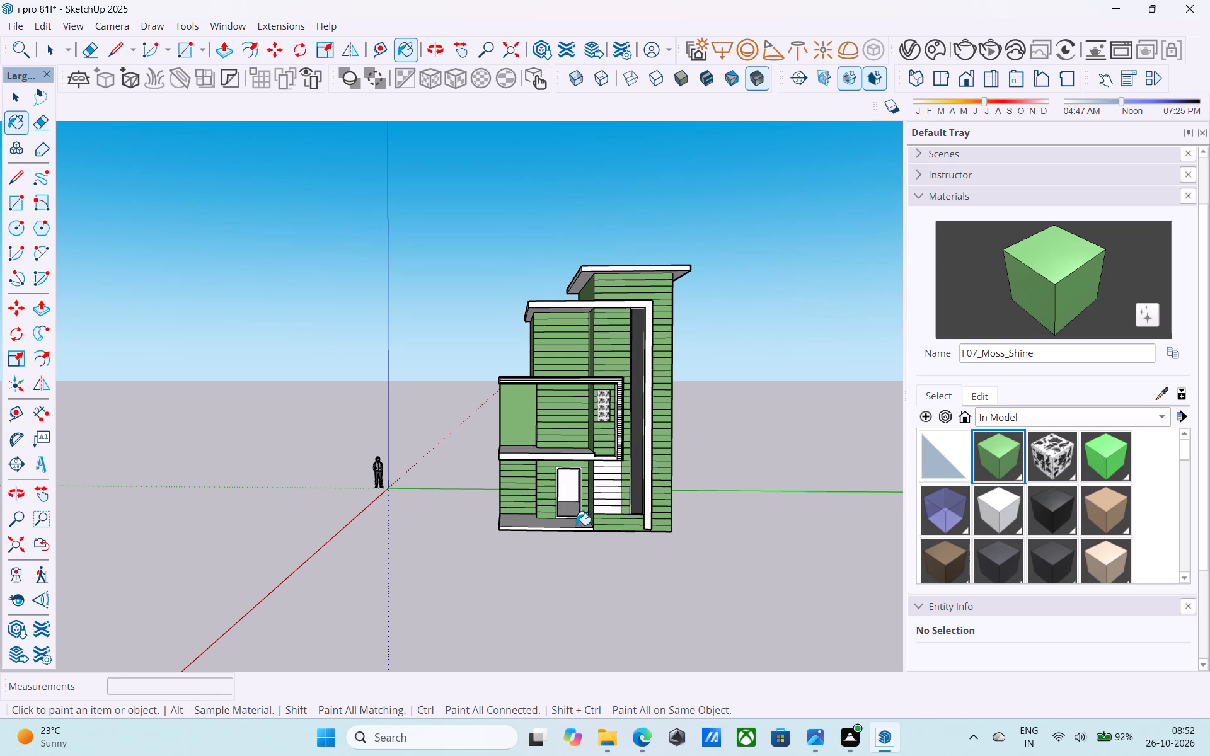
middle_drag(576, 525, 556, 572)
scroll(538, 503, up, 7)
middle_drag(597, 450, 607, 378)
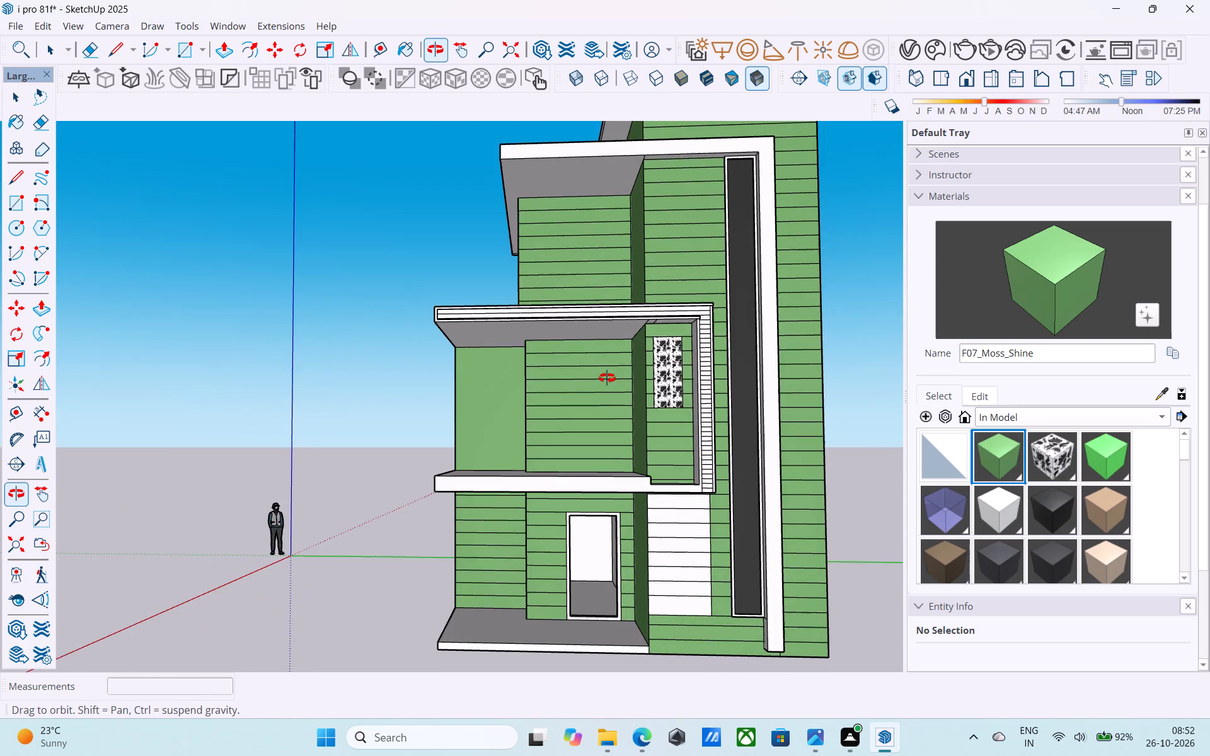
middle_drag(607, 378, 606, 378)
scroll(602, 398, down, 3)
middle_drag(657, 401, 650, 457)
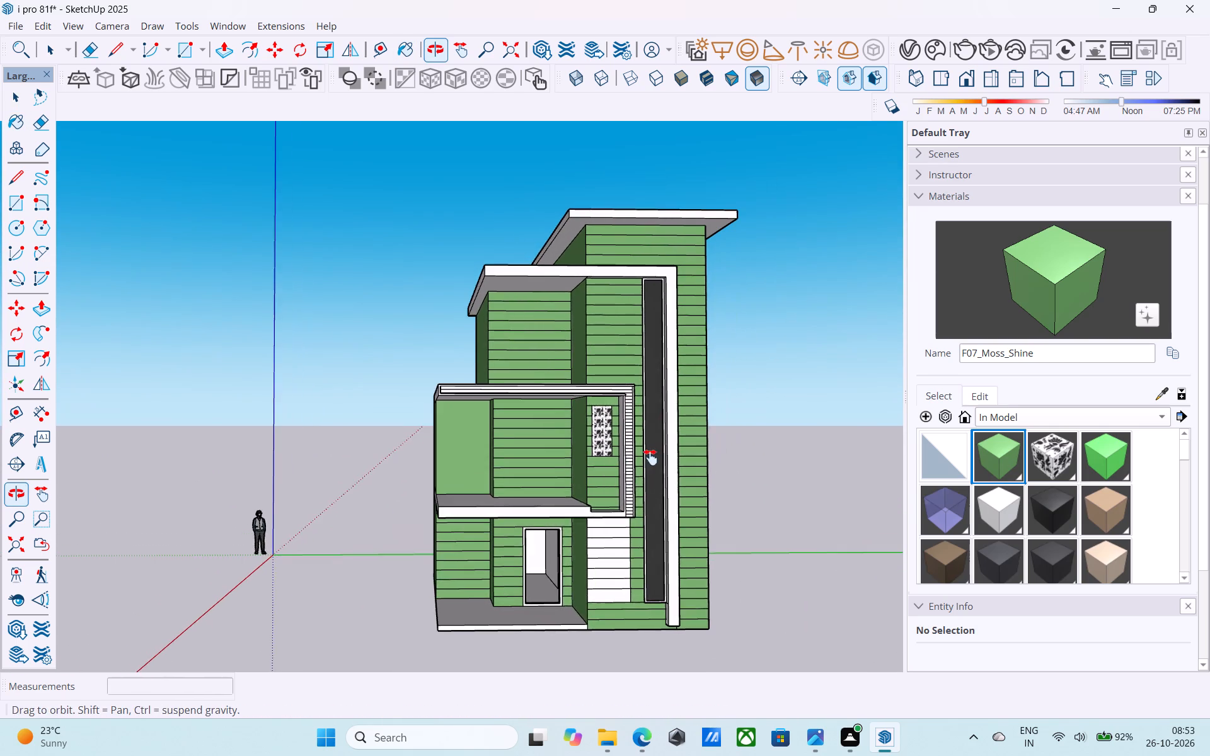
middle_drag(650, 457, 645, 455)
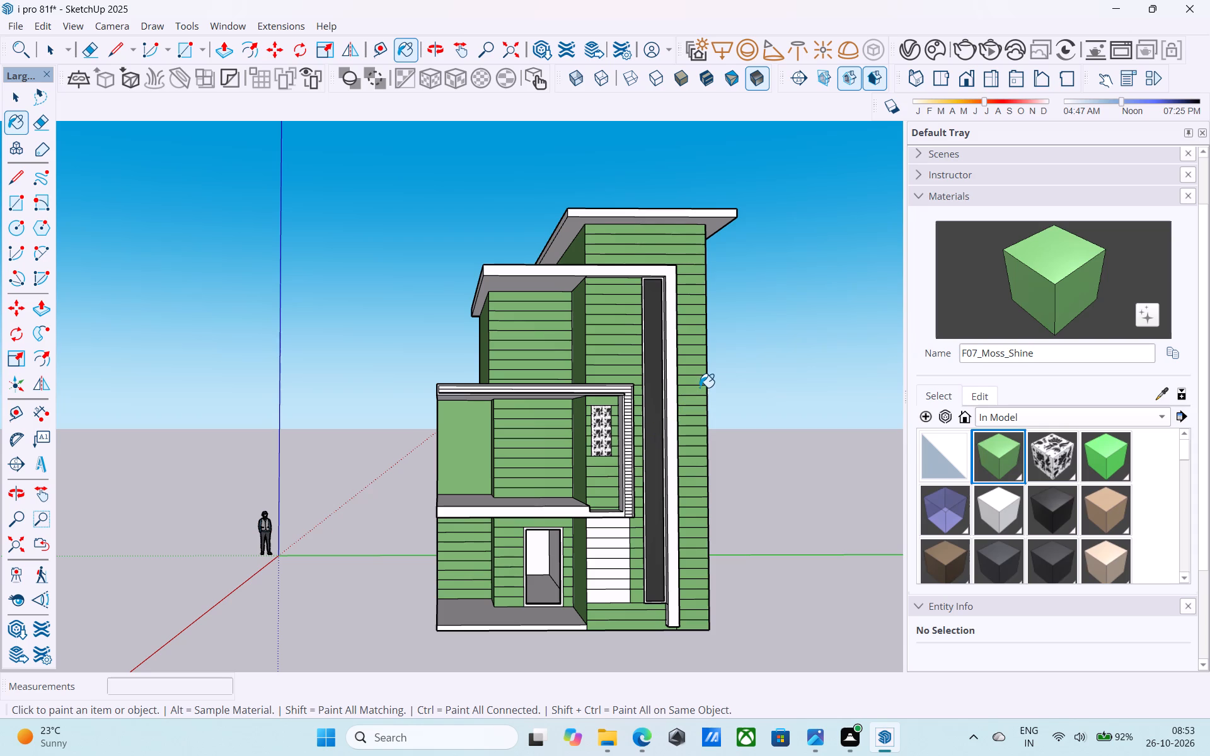
middle_drag(696, 399, 727, 379)
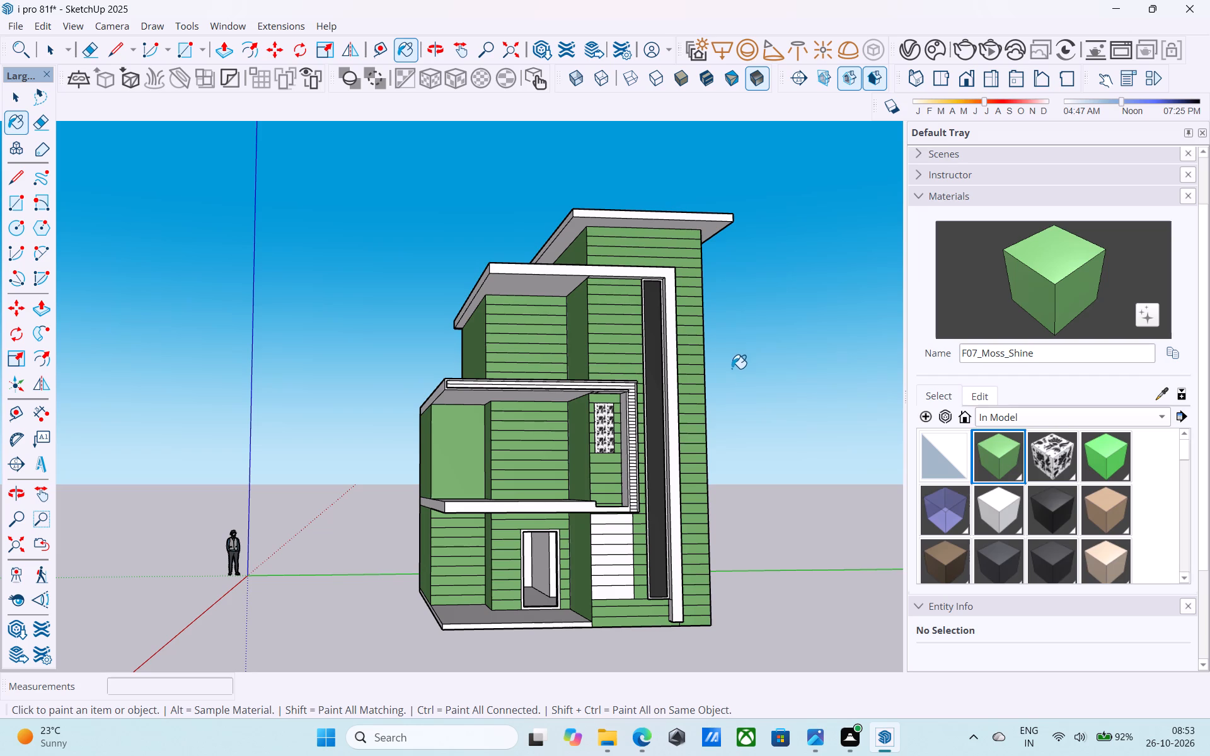
scroll(688, 415, down, 5)
middle_drag(687, 415, 658, 484)
scroll(657, 466, up, 5)
key(space)
scroll(648, 421, up, 3)
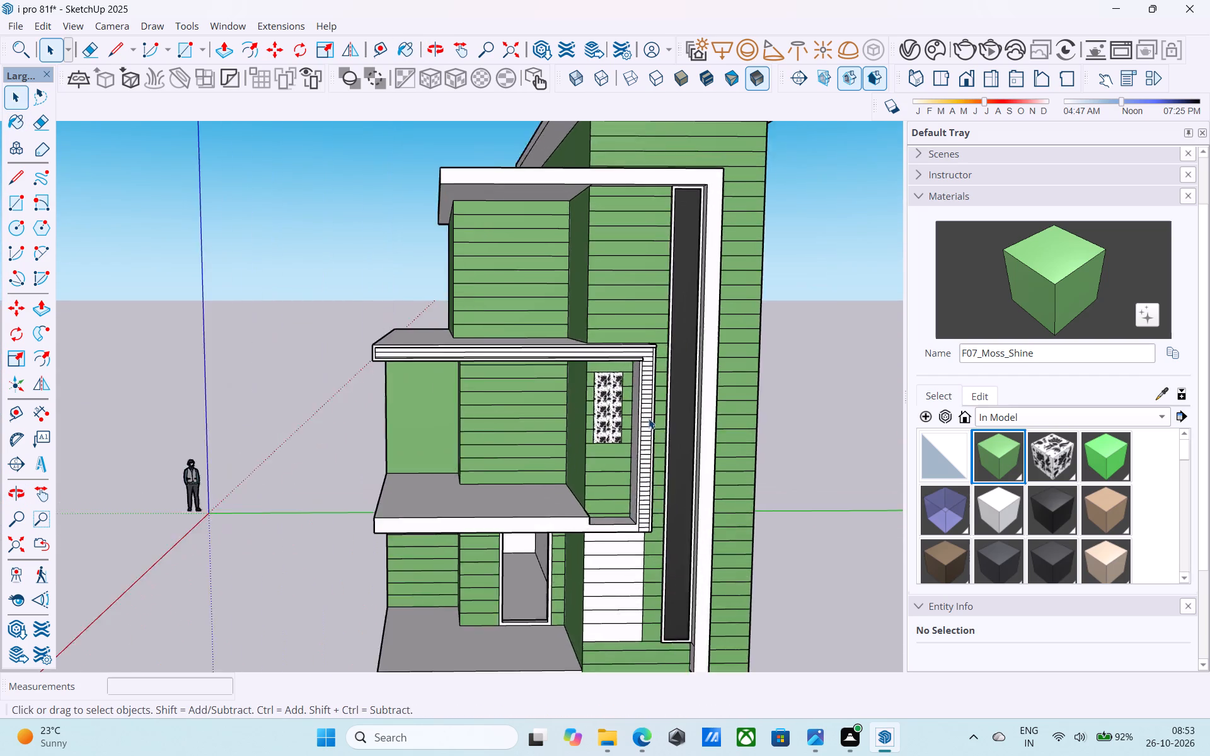
scroll(648, 419, down, 3)
shift+middle_drag(648, 419, 775, 315)
shift+middle_drag(662, 420, 548, 432)
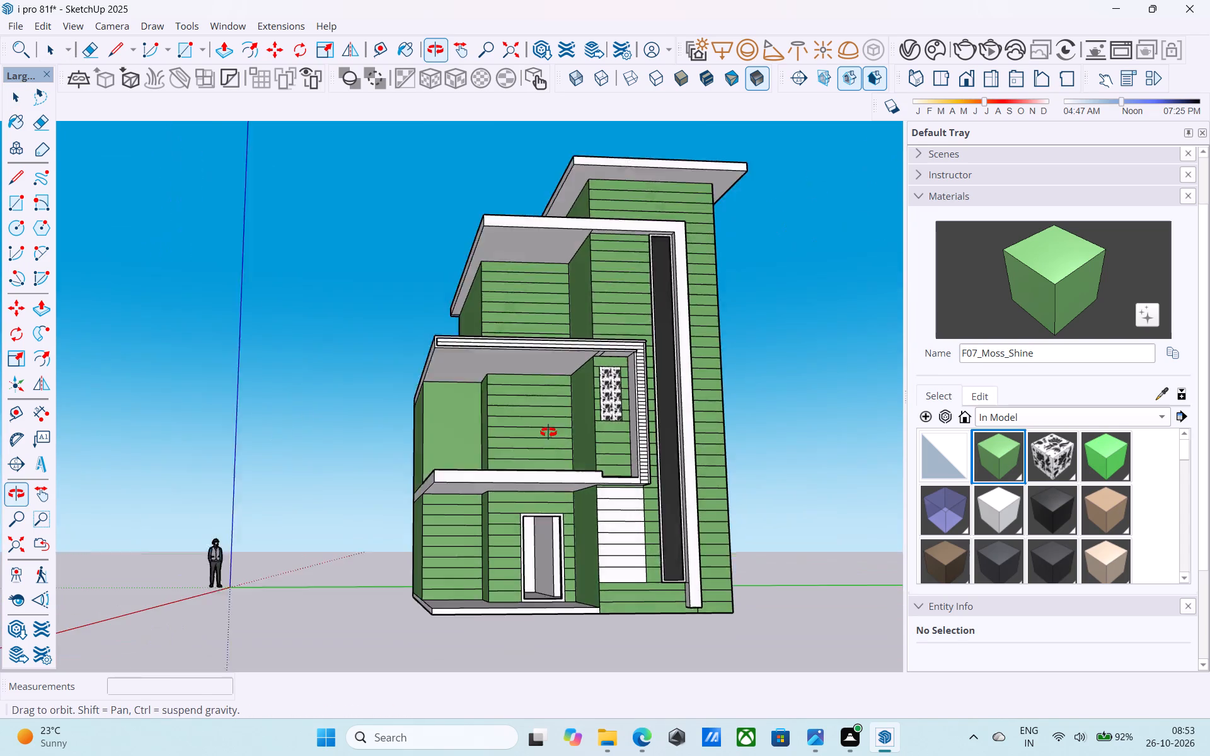
shift+middle_drag(548, 432, 646, 487)
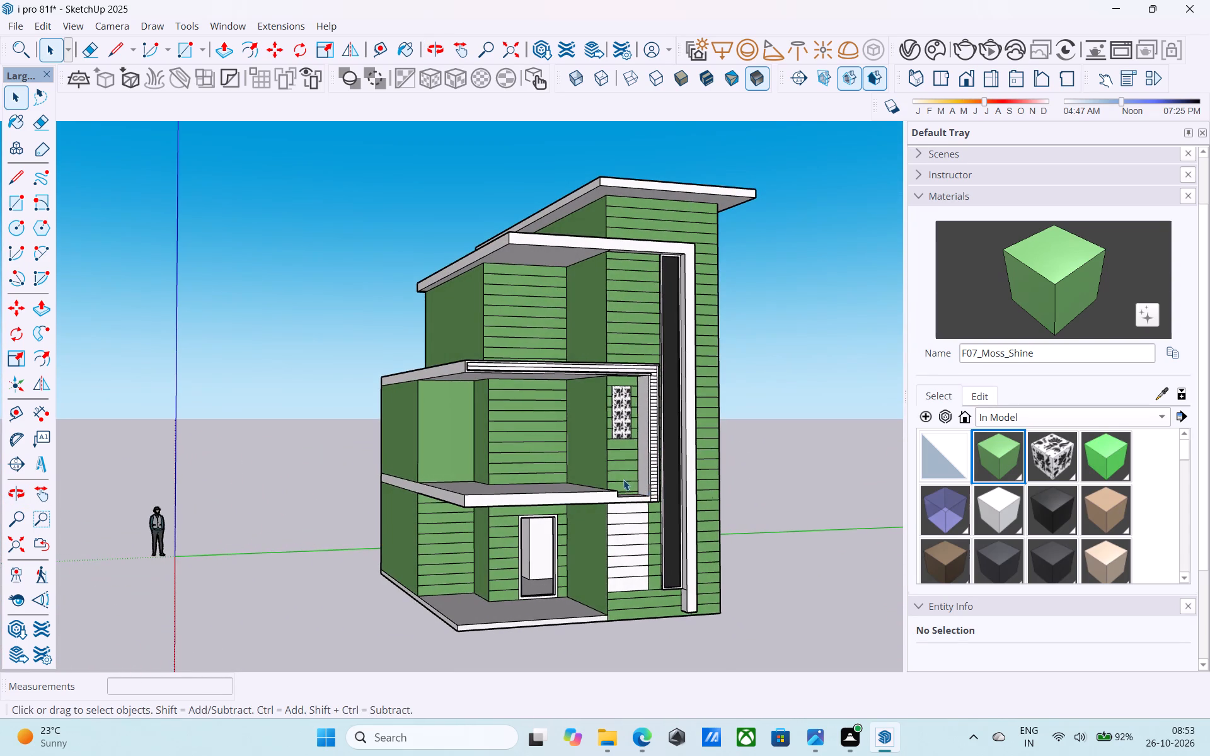
shift+middle_drag(622, 476, 637, 474)
scroll(636, 470, down, 4)
middle_drag(636, 469, 634, 475)
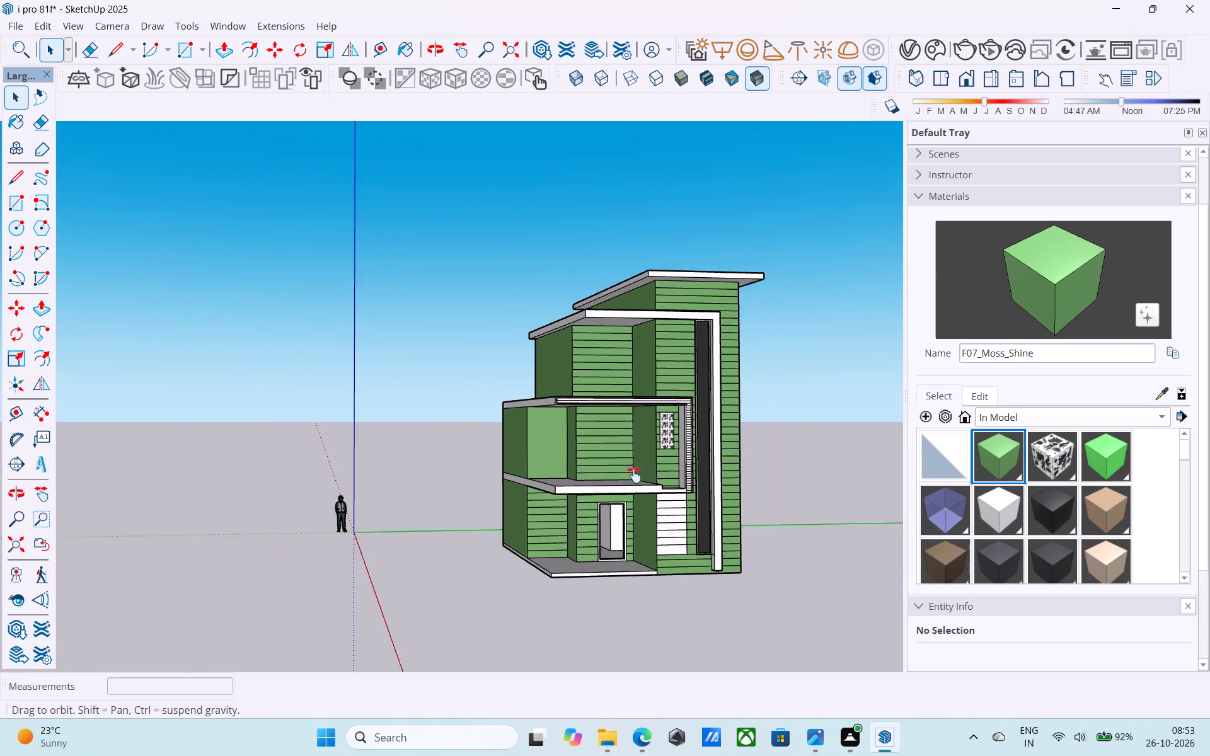
middle_drag(634, 475, 641, 478)
Paint the undersides of the top roof, the upper frame slab and the balcony roof slab with the solid colour F02_Soft_Jade.
scroll(998, 481, down, 10)
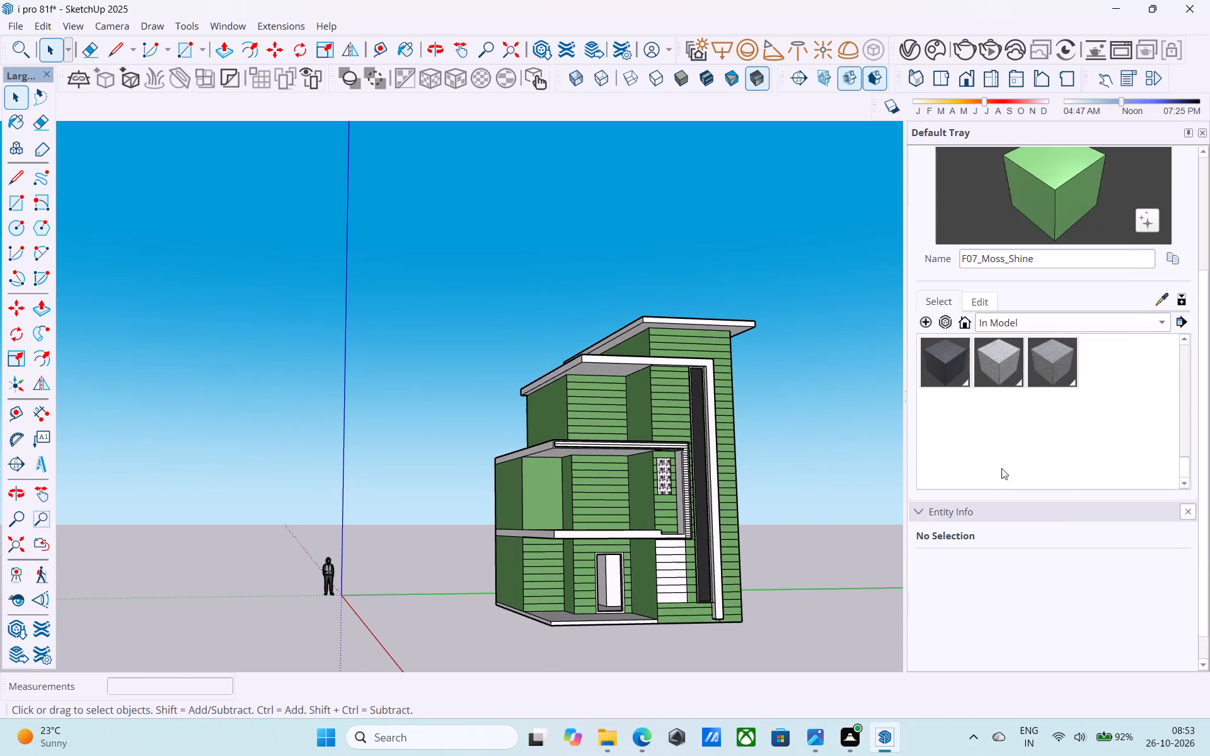
scroll(1026, 377, up, 2)
click(1012, 319)
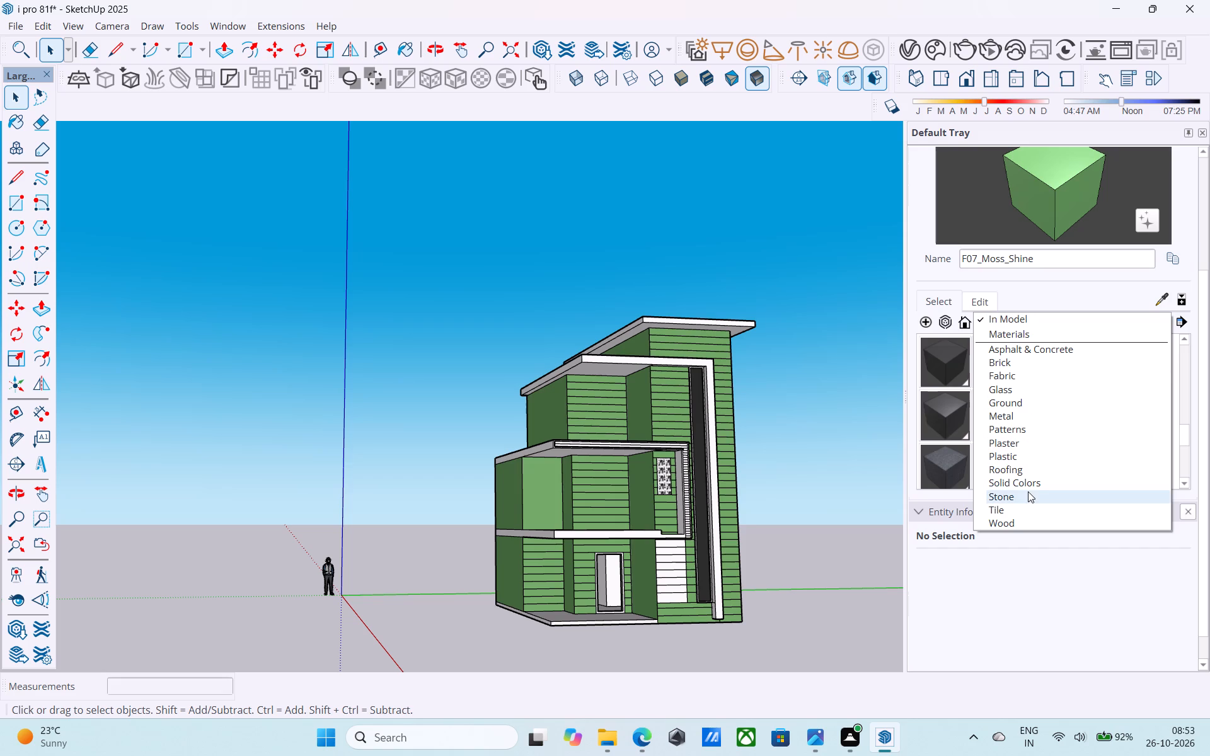
click(1024, 490)
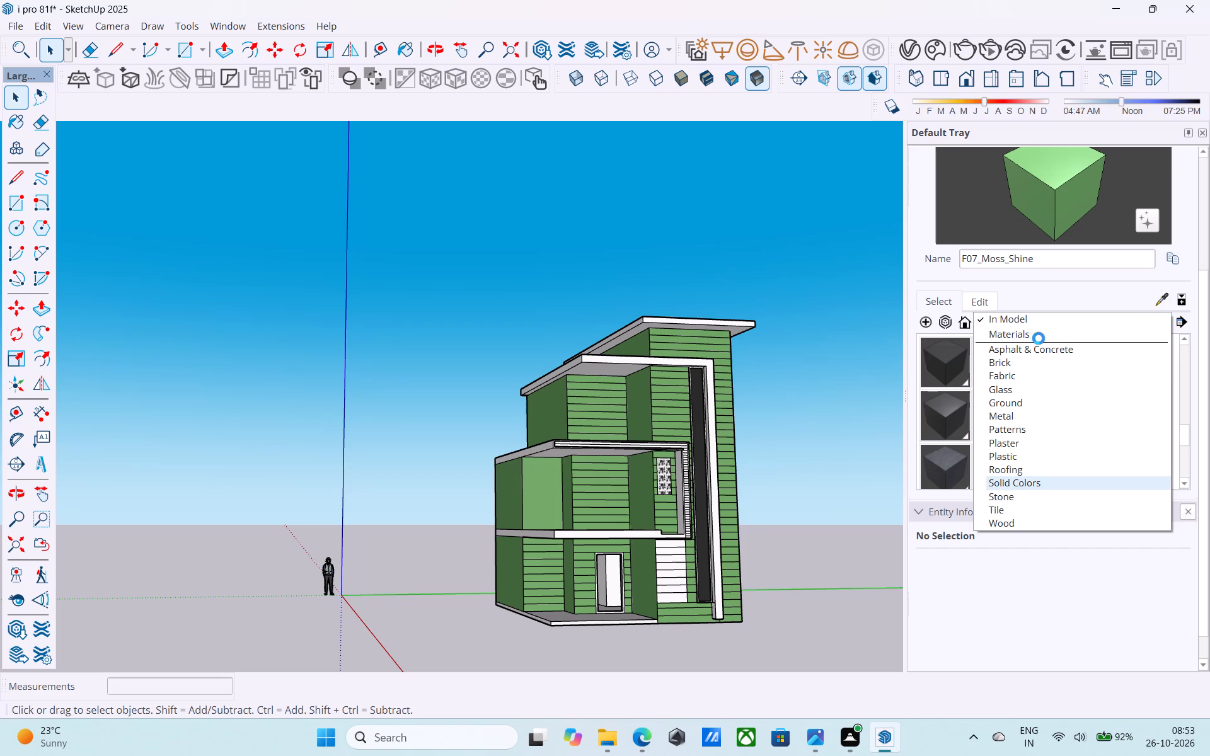
scroll(1028, 368, down, 9)
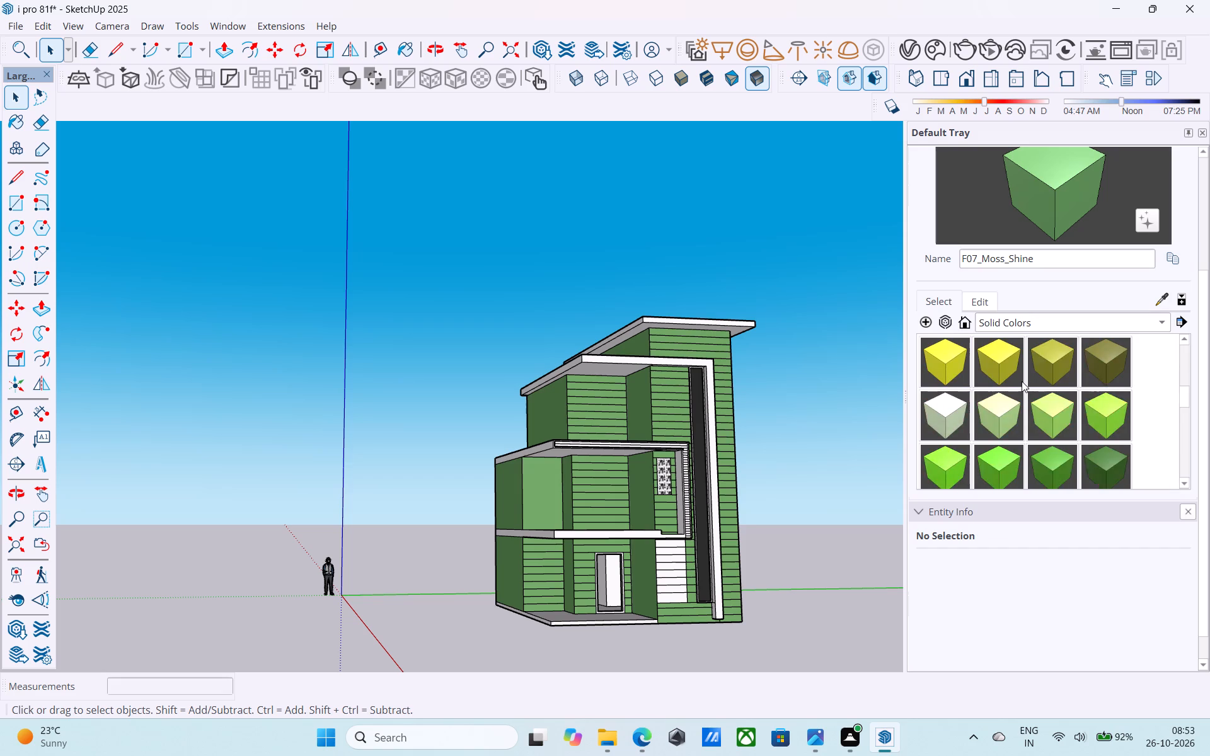
scroll(1022, 381, down, 2)
click(1002, 362)
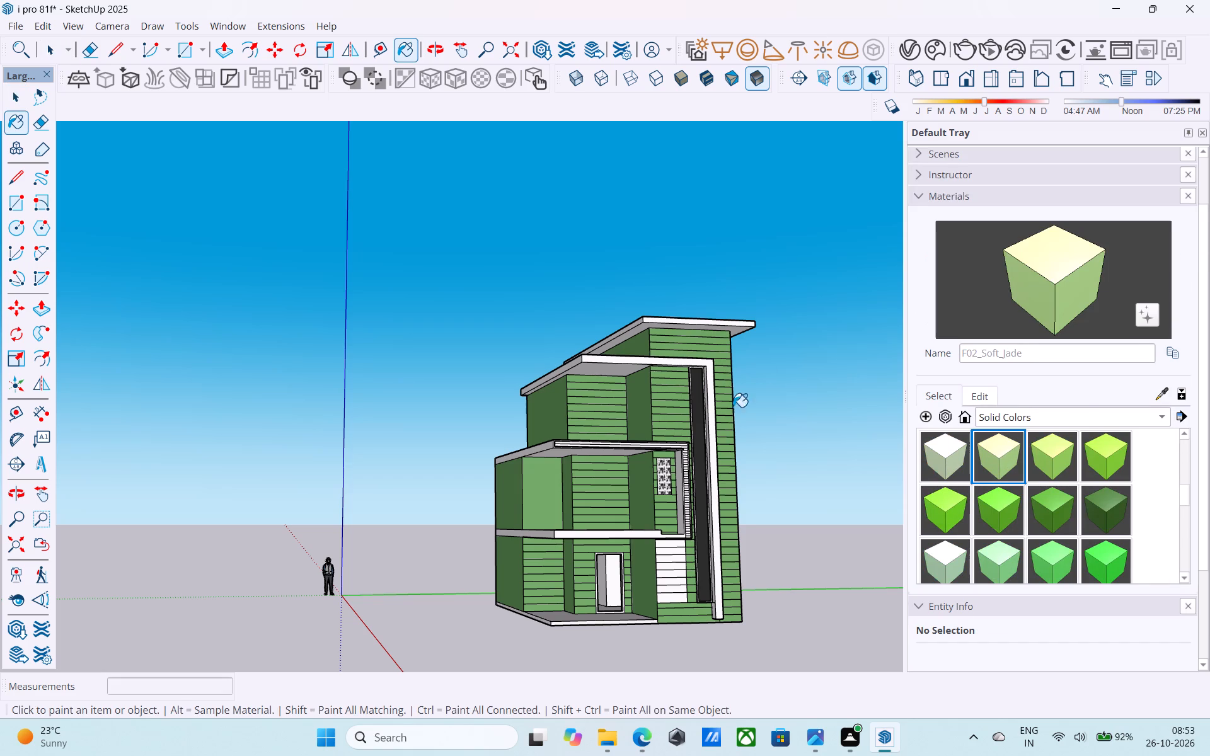
middle_drag(686, 423, 650, 311)
scroll(625, 357, up, 4)
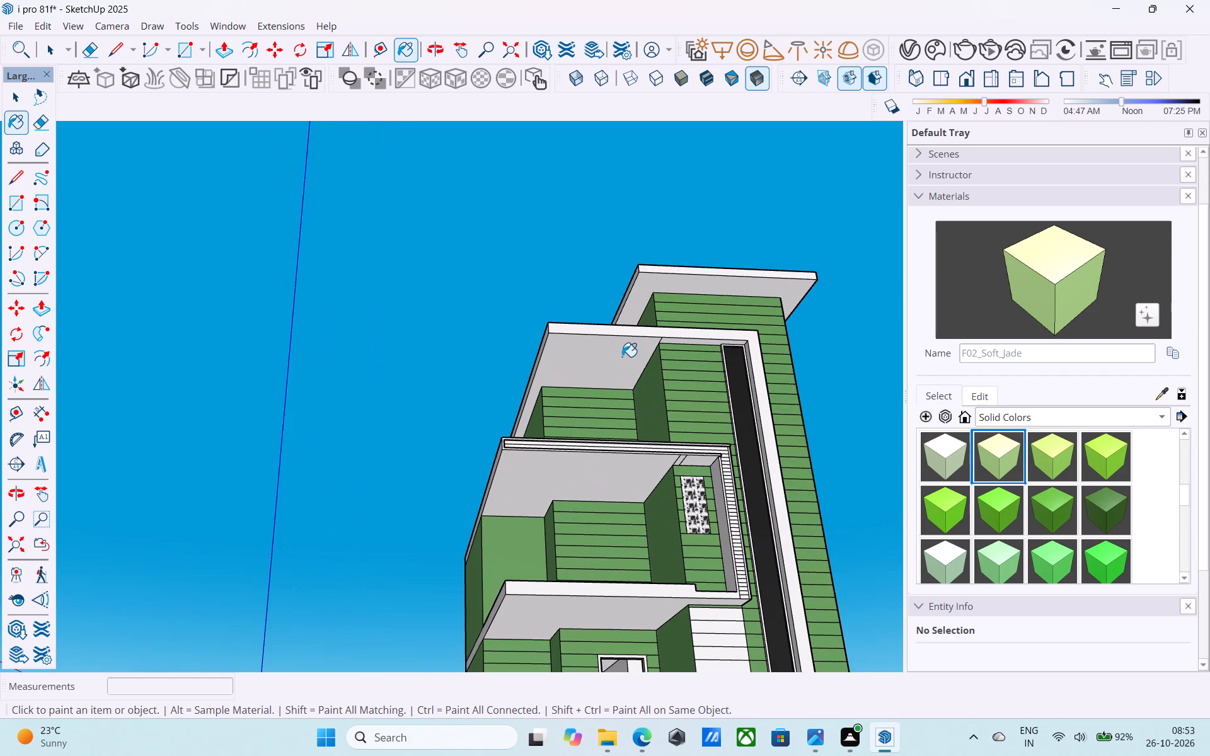
click(622, 357)
click(661, 280)
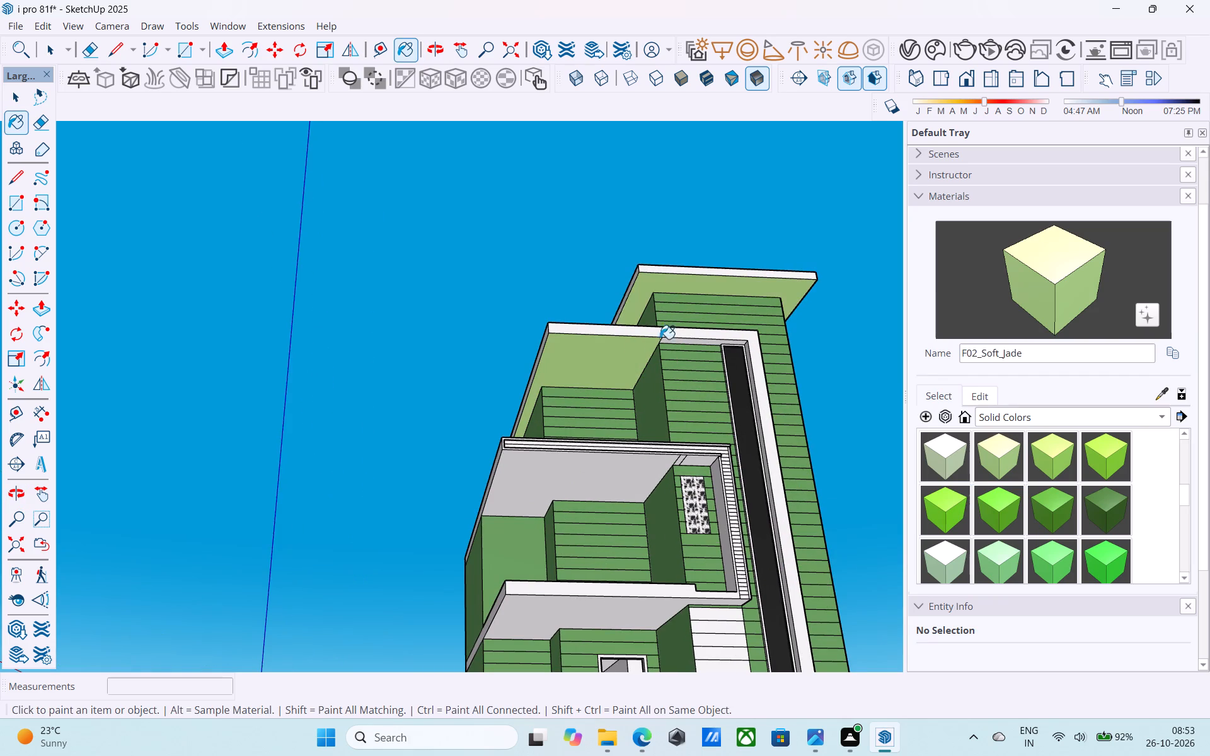
click(587, 472)
Paint the balcony roof slab's front edge, including its recessed bands, border and inner lips, and its side edge with F02_Soft_Jade.
scroll(584, 465, up, 10)
click(572, 433)
drag(572, 428, 572, 422)
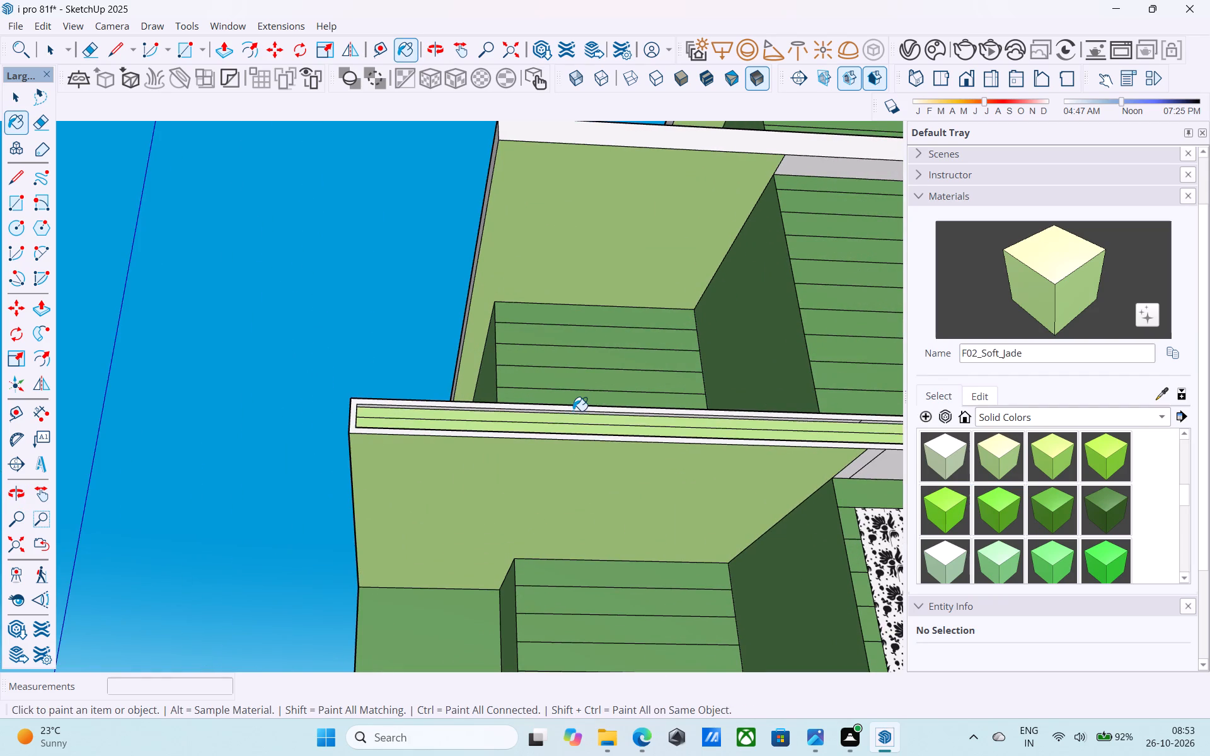
click(573, 411)
middle_drag(573, 408, 579, 445)
scroll(351, 471, up, 5)
click(393, 446)
scroll(394, 435, down, 8)
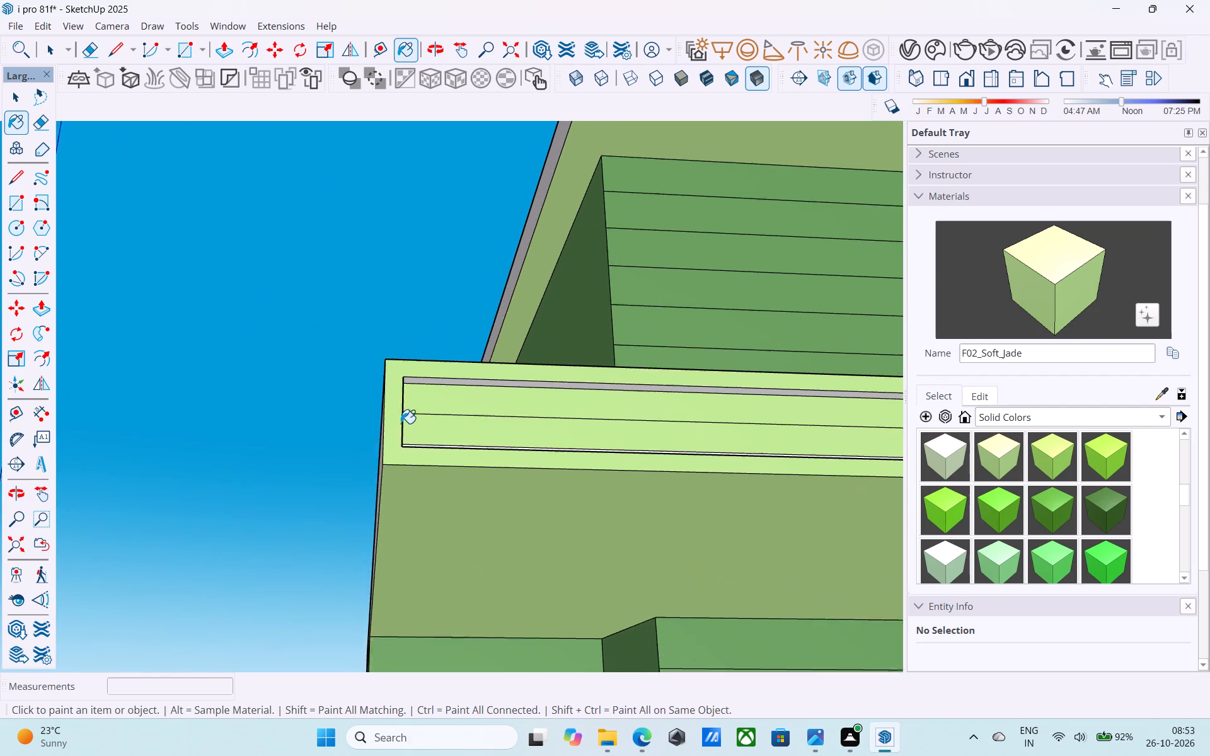
scroll(401, 423, down, 2)
scroll(497, 401, up, 1)
middle_drag(497, 401, 517, 372)
scroll(517, 370, up, 7)
click(536, 341)
scroll(533, 341, down, 14)
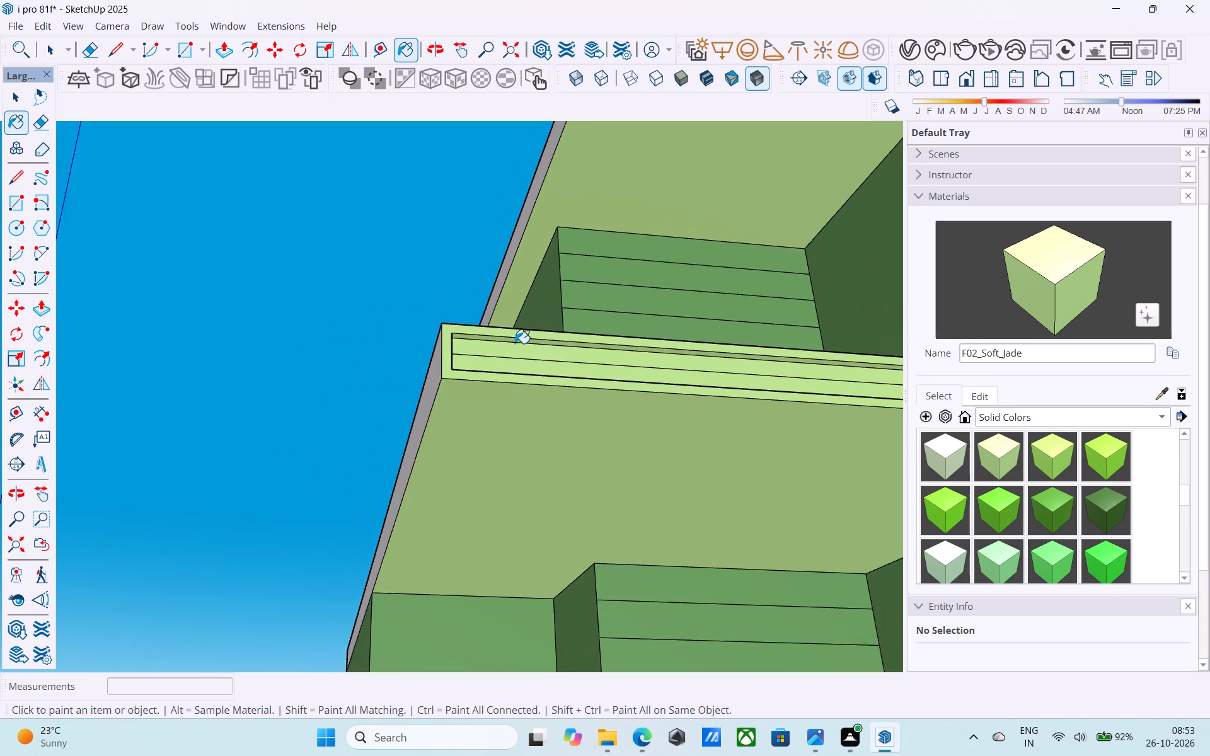
scroll(515, 343, down, 6)
scroll(513, 346, up, 2)
middle_drag(487, 363, 514, 378)
click(493, 382)
scroll(490, 381, down, 8)
middle_drag(490, 391, 525, 552)
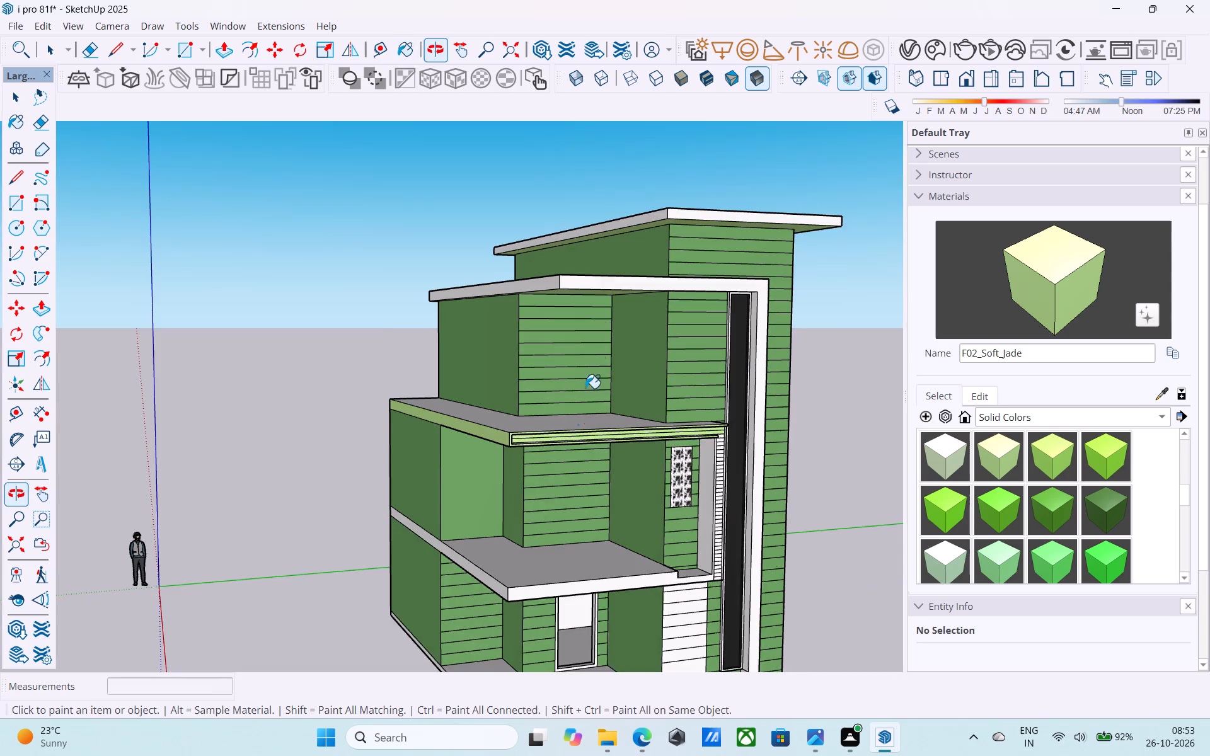
Paint the front face and side edge of the tall upper frame around the dark glass with F02_Soft_Jade.
scroll(582, 283, up, 4)
click(582, 283)
click(534, 281)
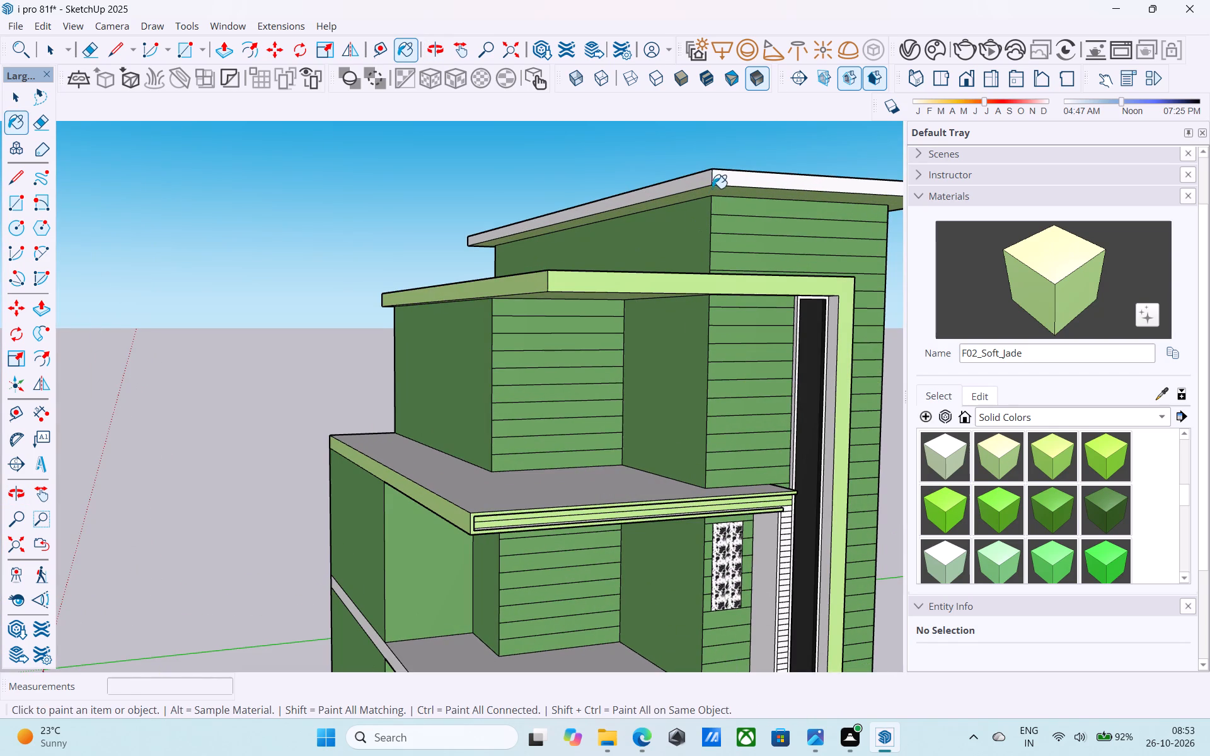
Paint the front and side edges of the top roof slab with F02_Soft_Jade.
click(719, 181)
click(710, 180)
Paint the balcony floor slab's front edge, top surface and side edge, plus the balcony frame's inner side and sill, with F02_Soft_Jade.
scroll(608, 161, down, 10)
scroll(600, 348, up, 9)
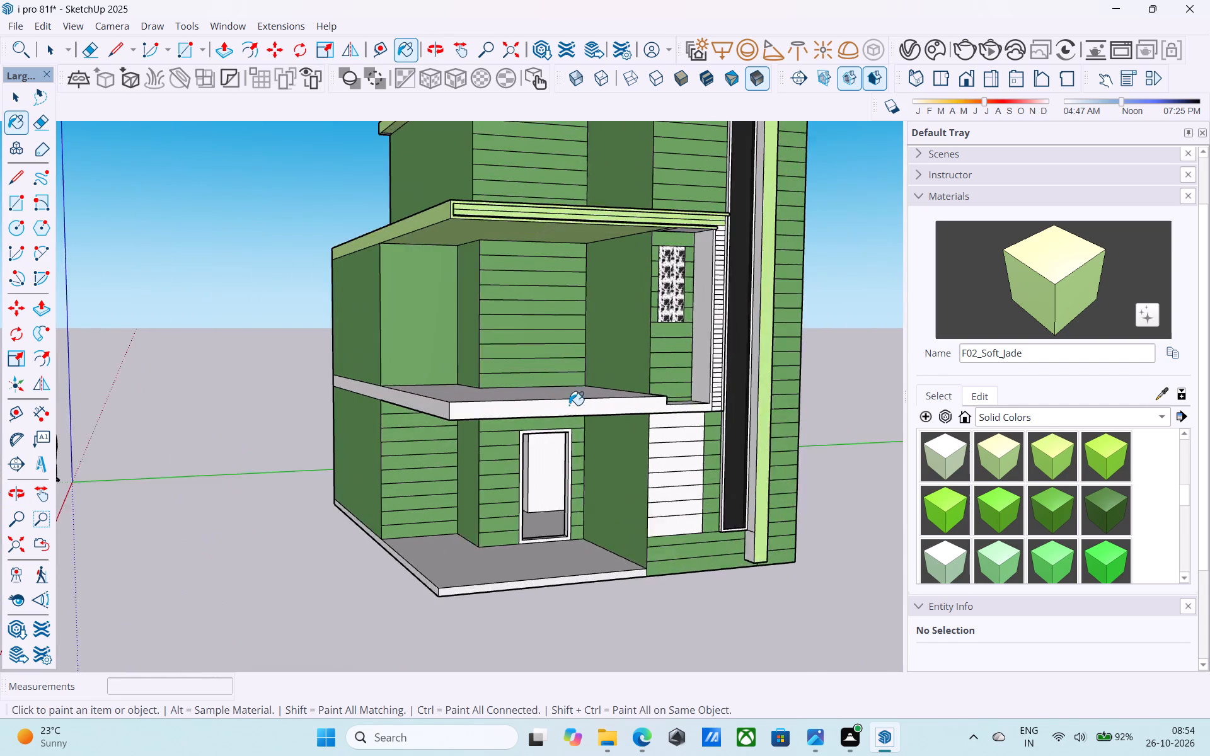
scroll(569, 405, up, 2)
click(550, 411)
click(534, 399)
middle_drag(529, 396, 553, 433)
click(497, 401)
click(389, 433)
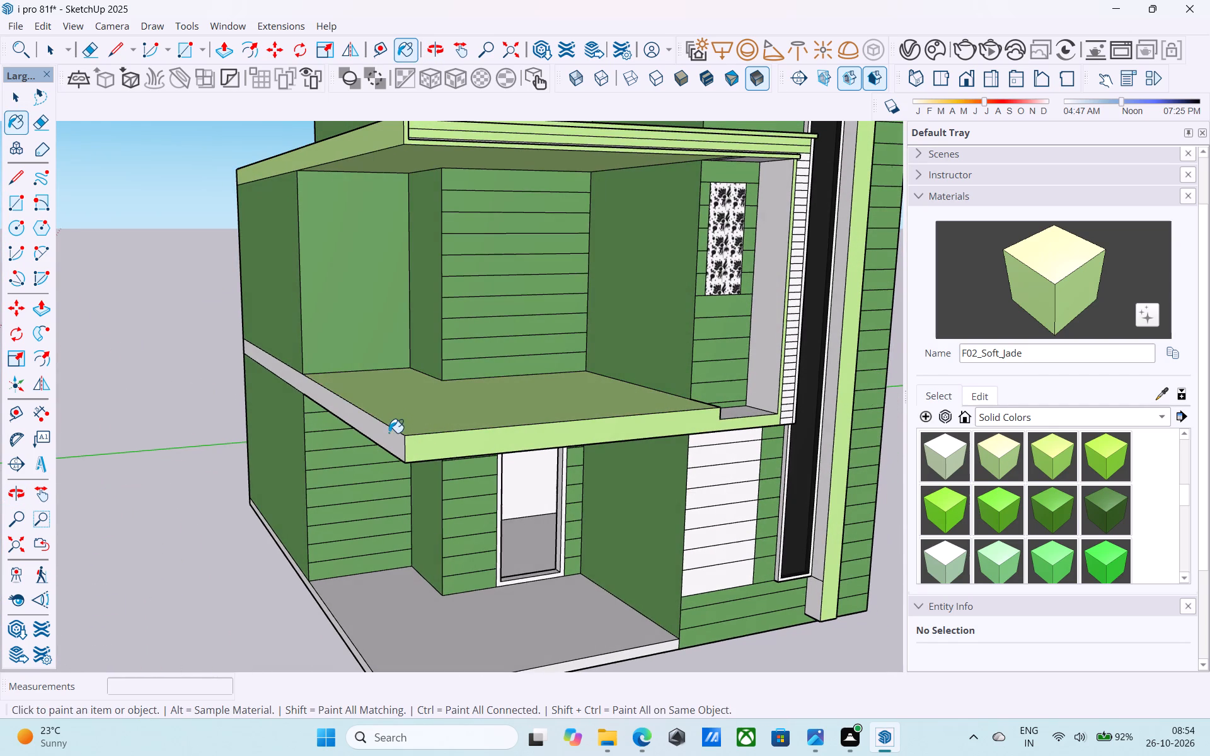
click(775, 350)
click(747, 411)
Paint every grooved plank of the white ground-floor panel beneath the balcony frame with F02_Soft_Jade.
middle_drag(756, 403, 711, 425)
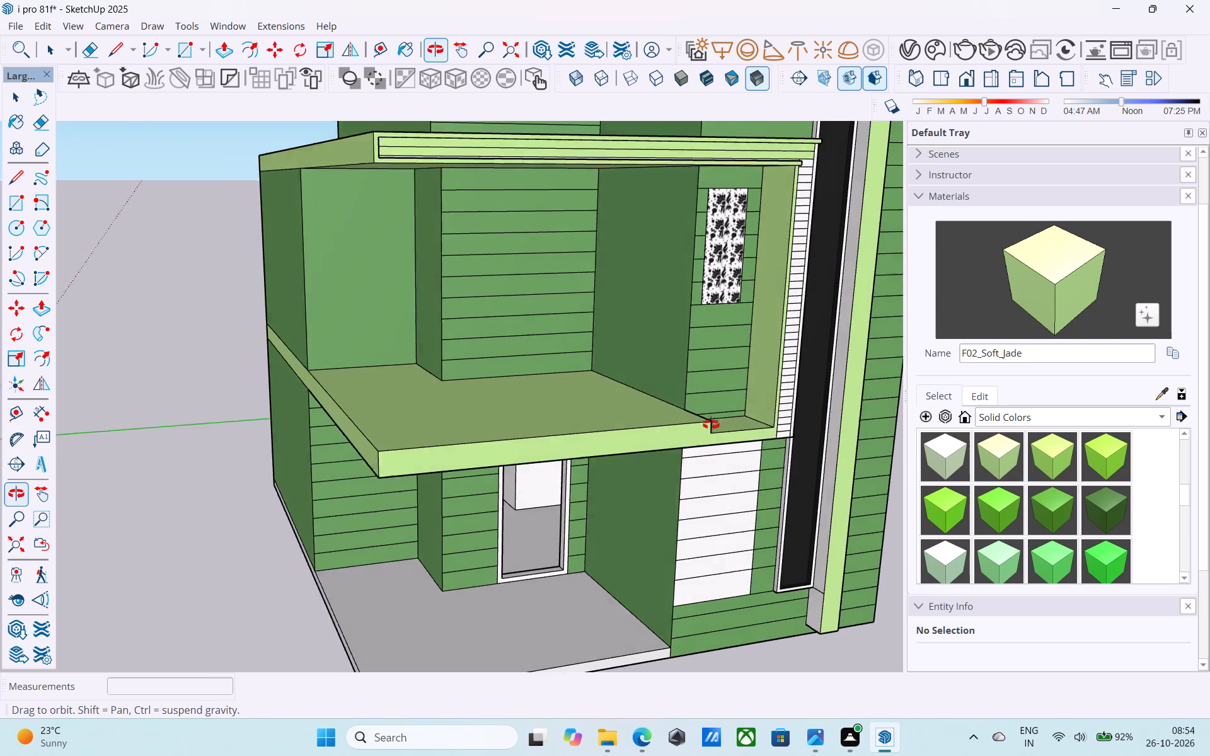
middle_drag(711, 425, 701, 428)
middle_drag(697, 428, 663, 418)
middle_drag(753, 465, 696, 324)
scroll(731, 423, up, 5)
click(701, 374)
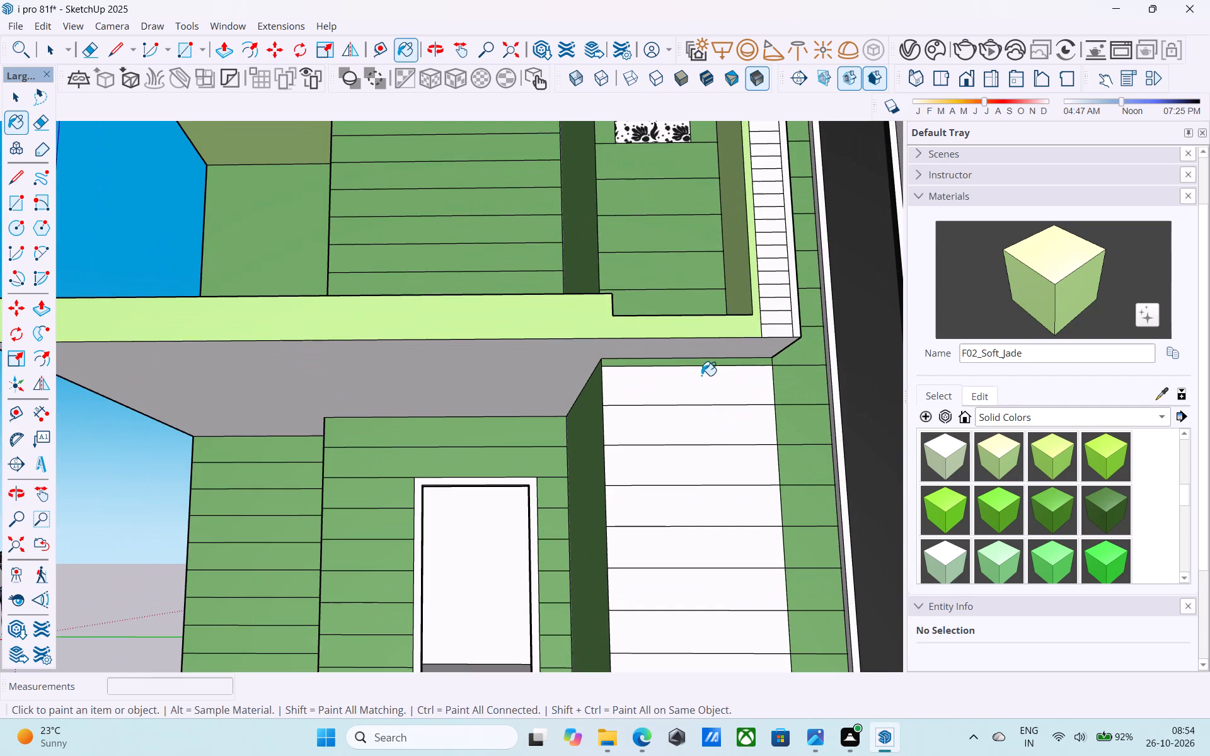
click(708, 434)
click(701, 461)
scroll(696, 406, down, 6)
middle_drag(691, 433, 694, 367)
click(691, 401)
click(693, 420)
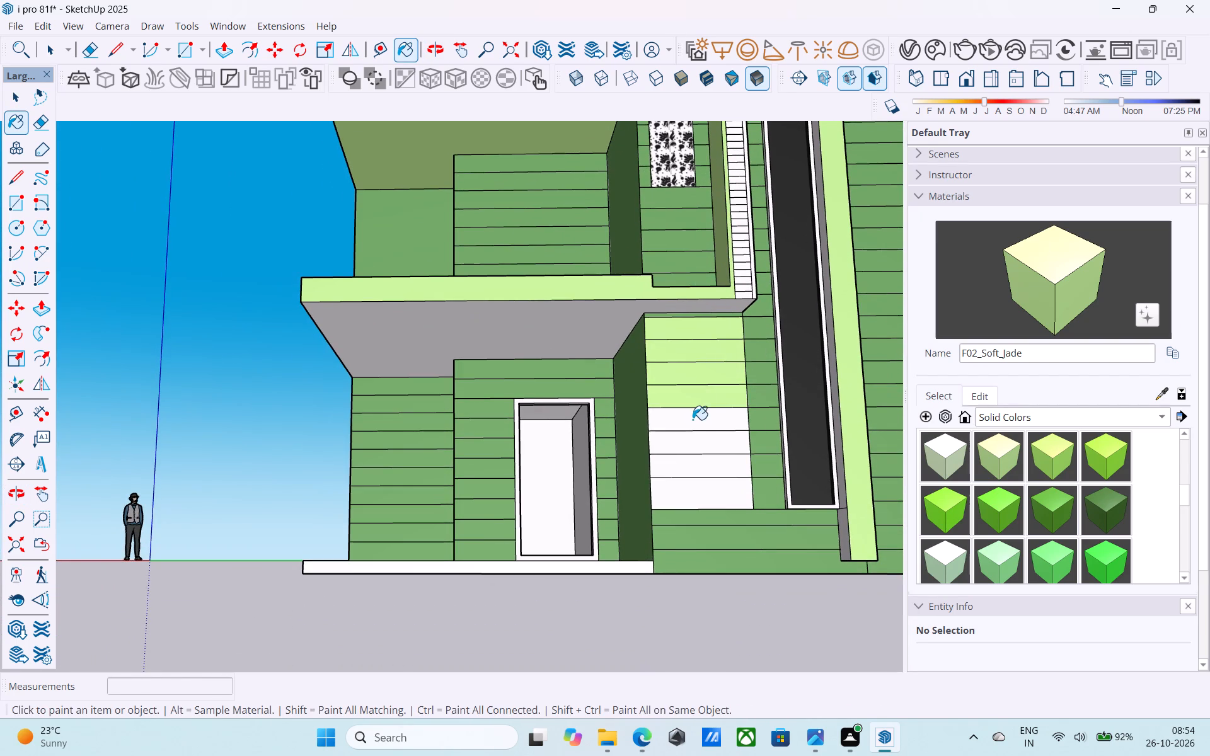
click(693, 444)
click(694, 471)
click(691, 500)
Paint the underside of the balcony floor slab with F02_Soft_Jade.
scroll(532, 323, up, 4)
click(531, 319)
scroll(546, 310, down, 5)
Paint the lowest white strips of the narrow grooved column beside the balcony with F02_Soft_Jade, working upward.
middle_drag(548, 311, 547, 321)
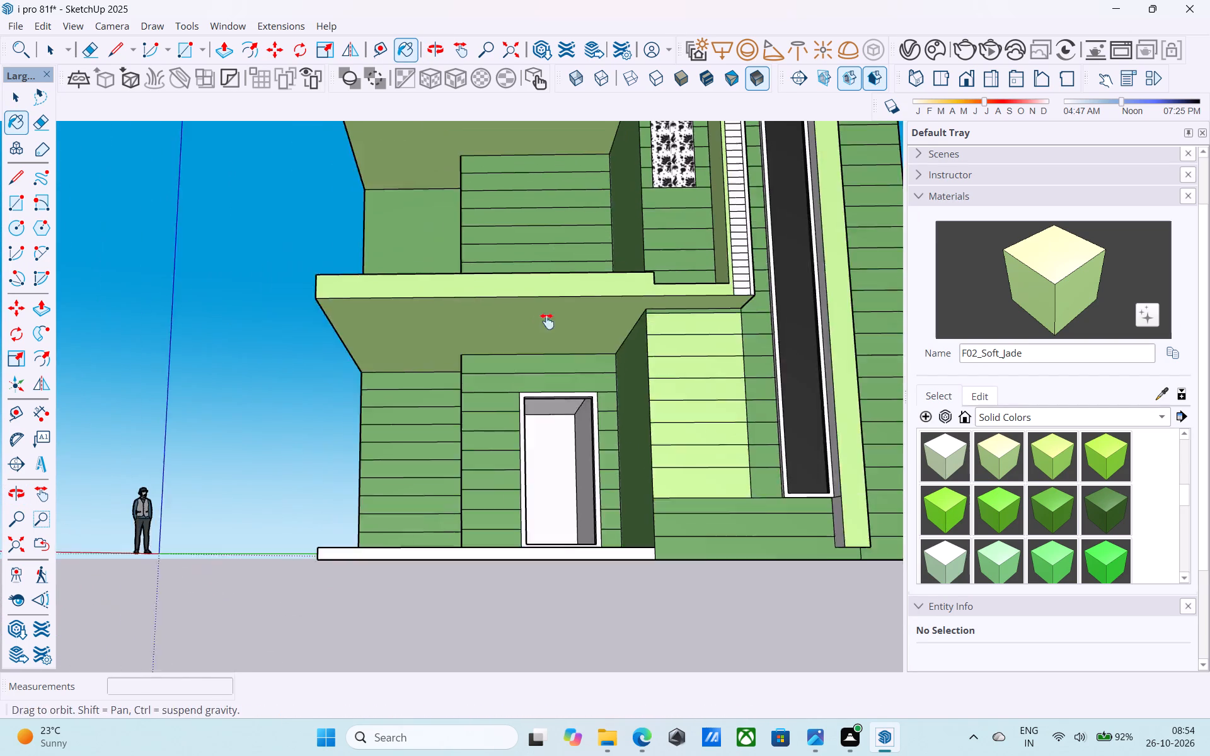
middle_drag(547, 321, 501, 389)
scroll(754, 372, up, 7)
click(658, 381)
click(657, 370)
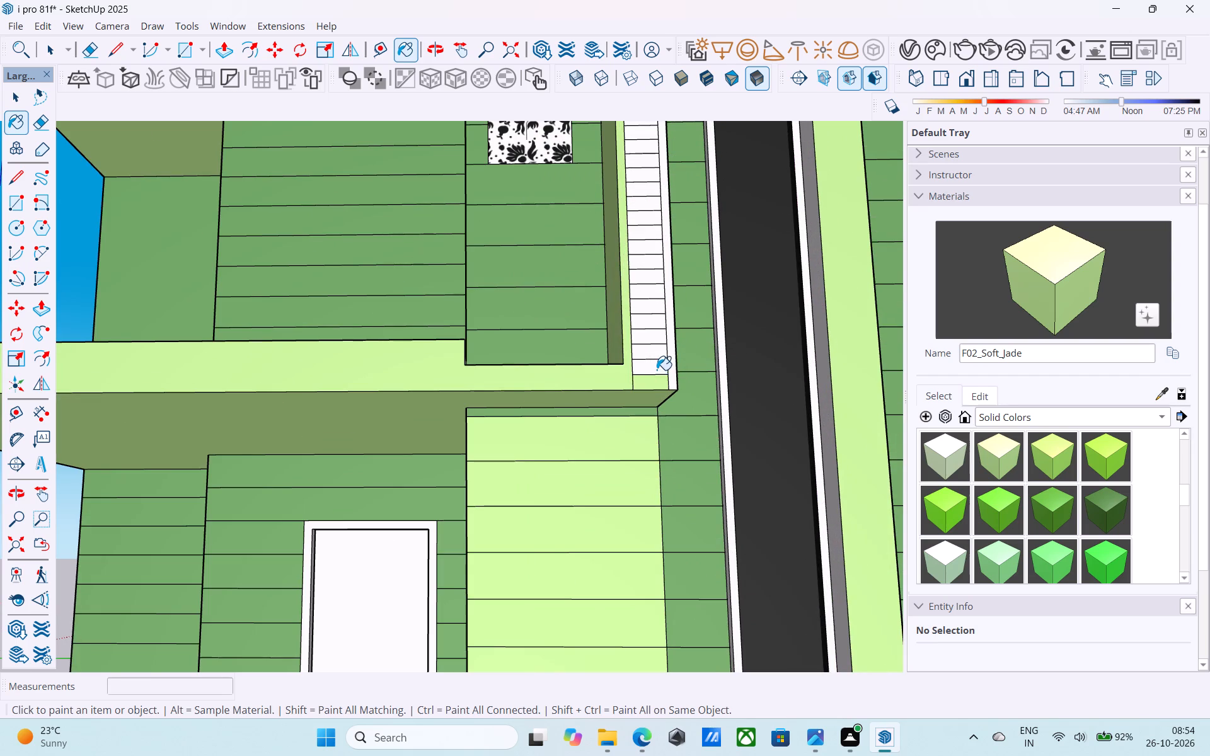
click(655, 360)
click(655, 355)
click(656, 338)
click(658, 322)
click(659, 309)
click(654, 294)
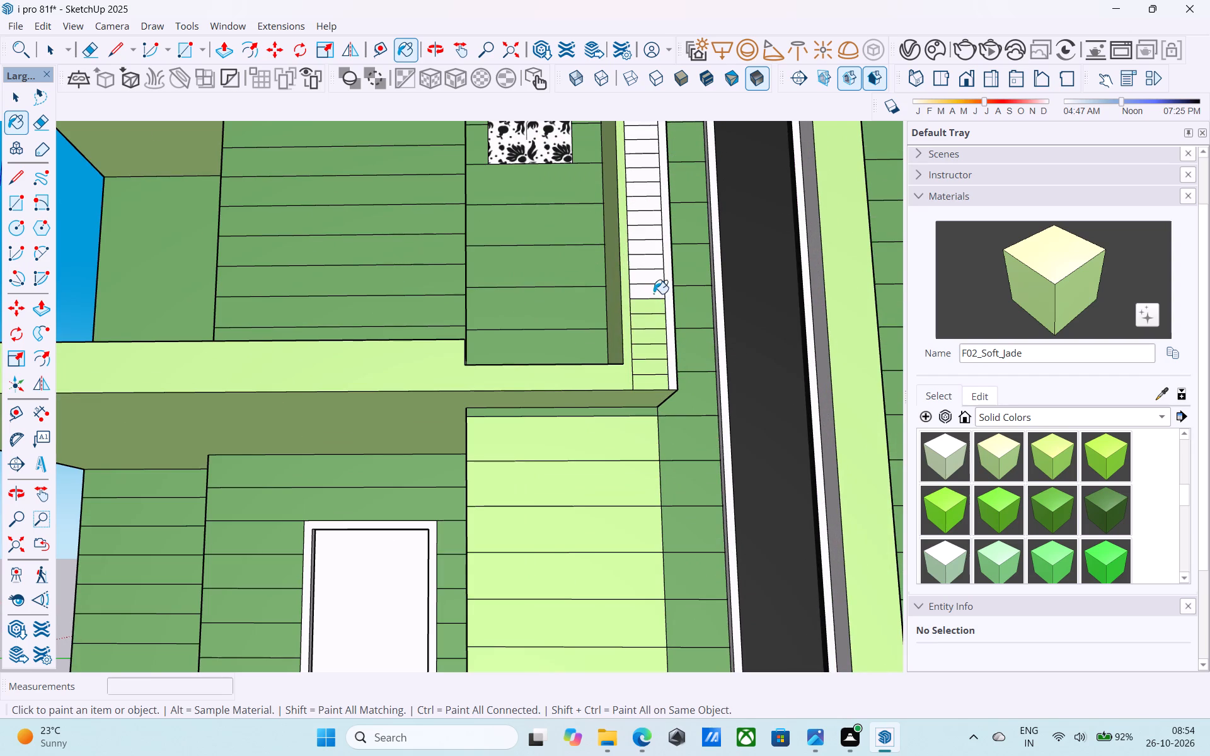
click(645, 278)
click(645, 268)
click(639, 247)
click(639, 238)
click(641, 218)
Paint the middle strips of the narrow grooved column beside the floral panel with F02_Soft_Jade.
shift+middle_drag(642, 214, 643, 259)
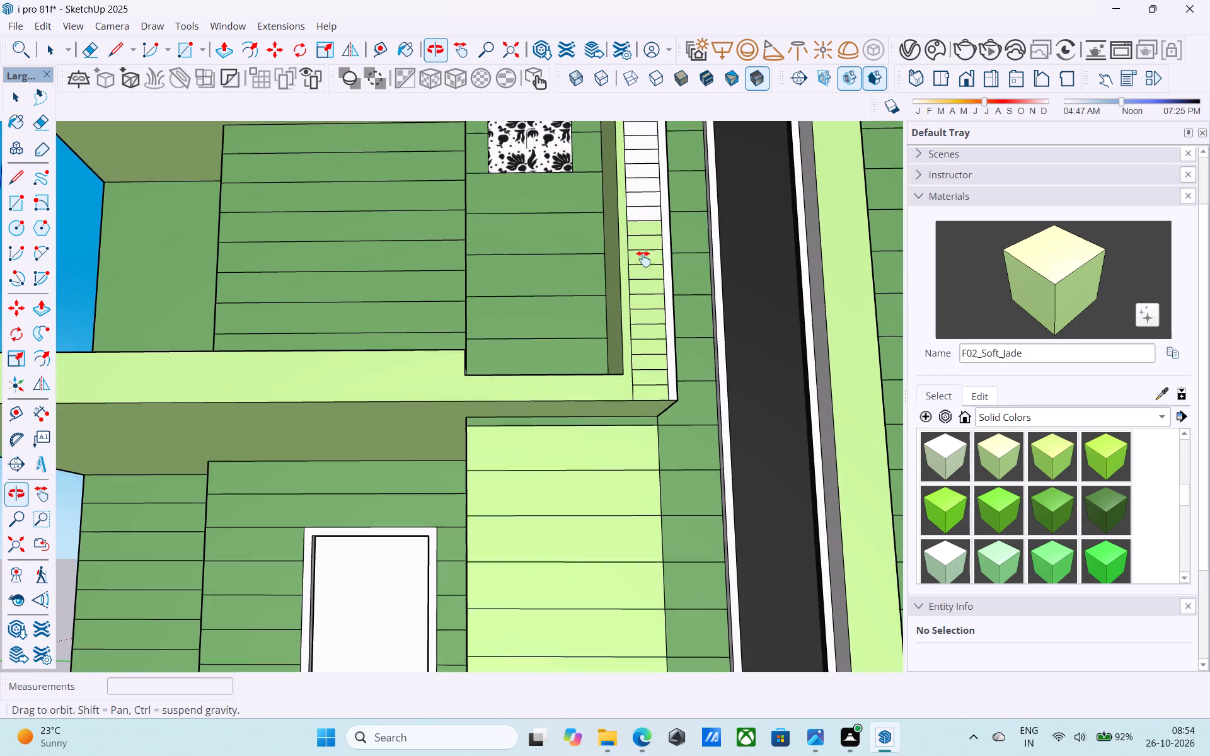
shift+middle_drag(643, 259, 670, 418)
shift+scroll(663, 354, up, 1)
click(671, 404)
click(667, 387)
click(666, 373)
click(665, 352)
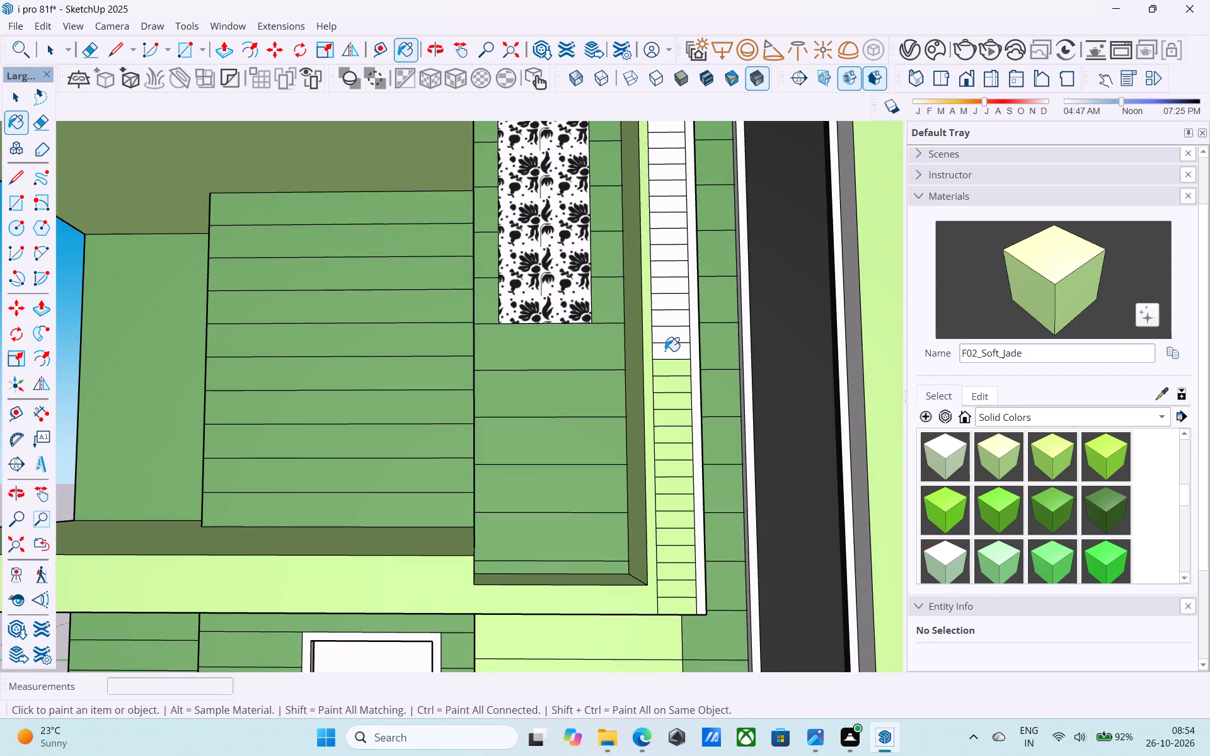
click(668, 328)
click(668, 323)
click(671, 304)
click(671, 292)
click(672, 273)
click(668, 256)
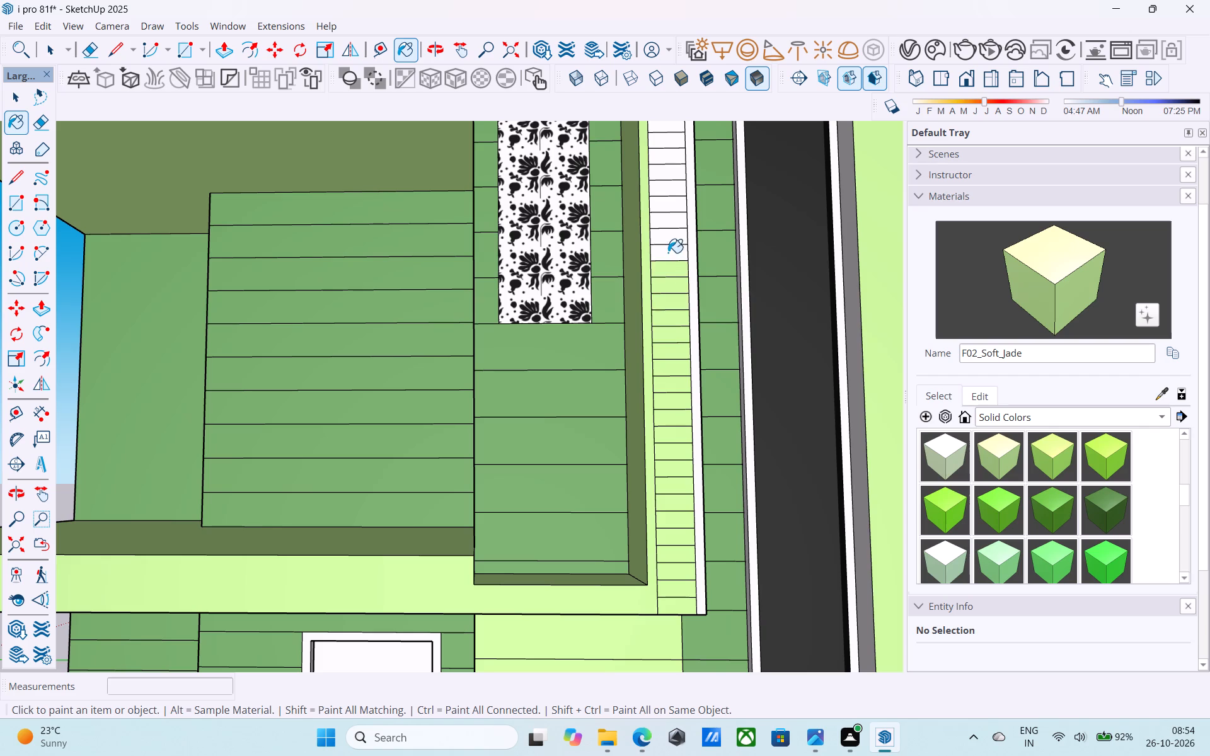
click(667, 245)
Continue painting the upper strips of the narrow grooved column beside the floral panel with F02_Soft_Jade.
middle_drag(667, 236, 663, 410)
click(662, 409)
click(664, 385)
click(664, 363)
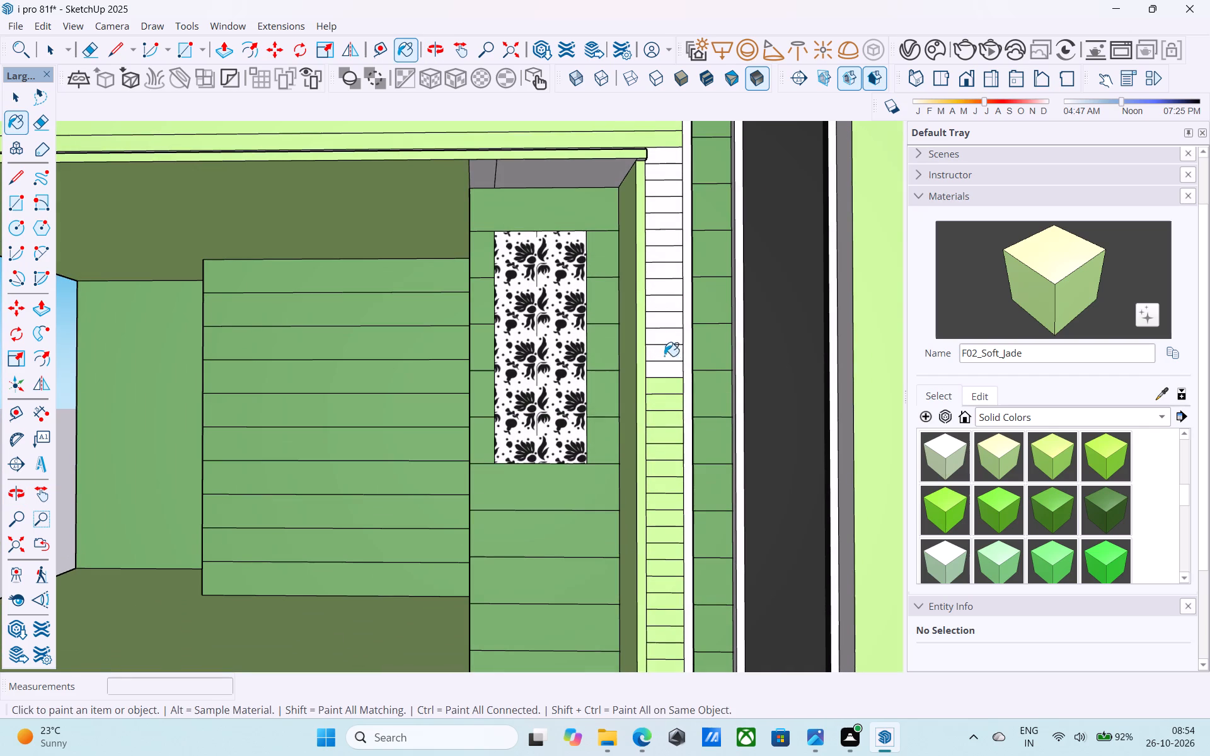
click(662, 371)
click(660, 365)
click(664, 354)
click(669, 328)
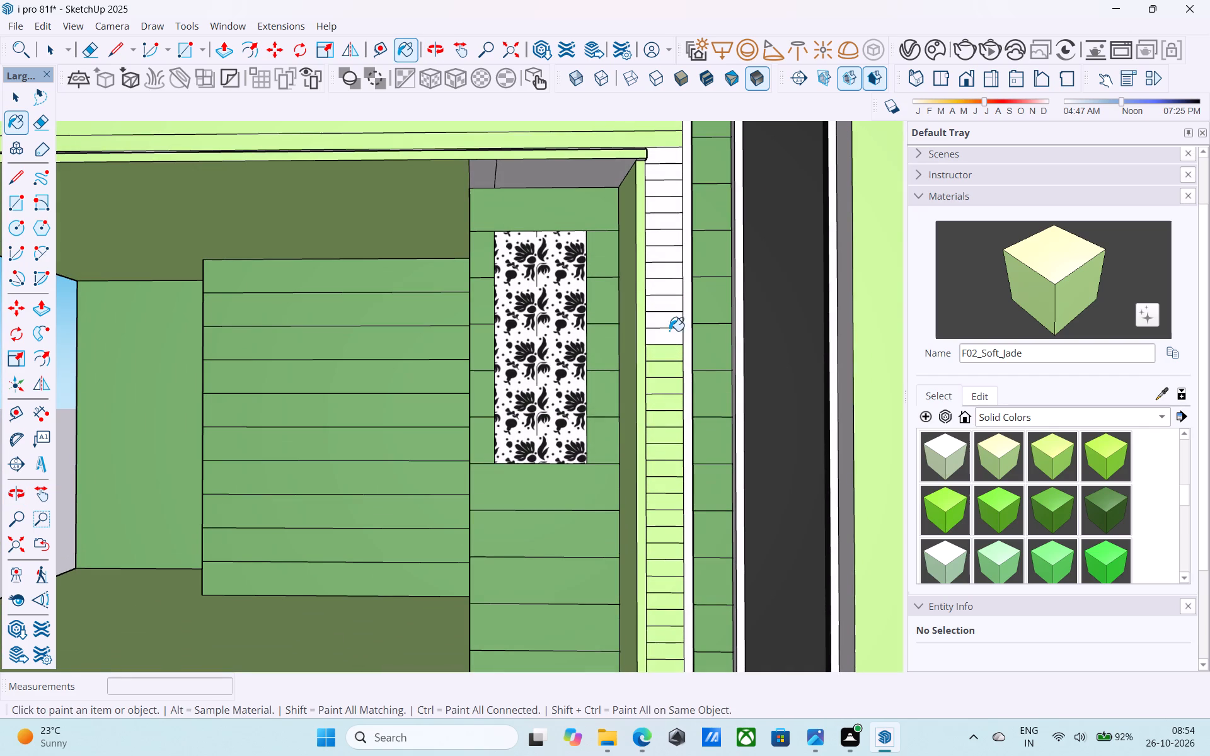
click(672, 336)
click(666, 324)
click(666, 308)
click(667, 287)
click(669, 268)
click(669, 254)
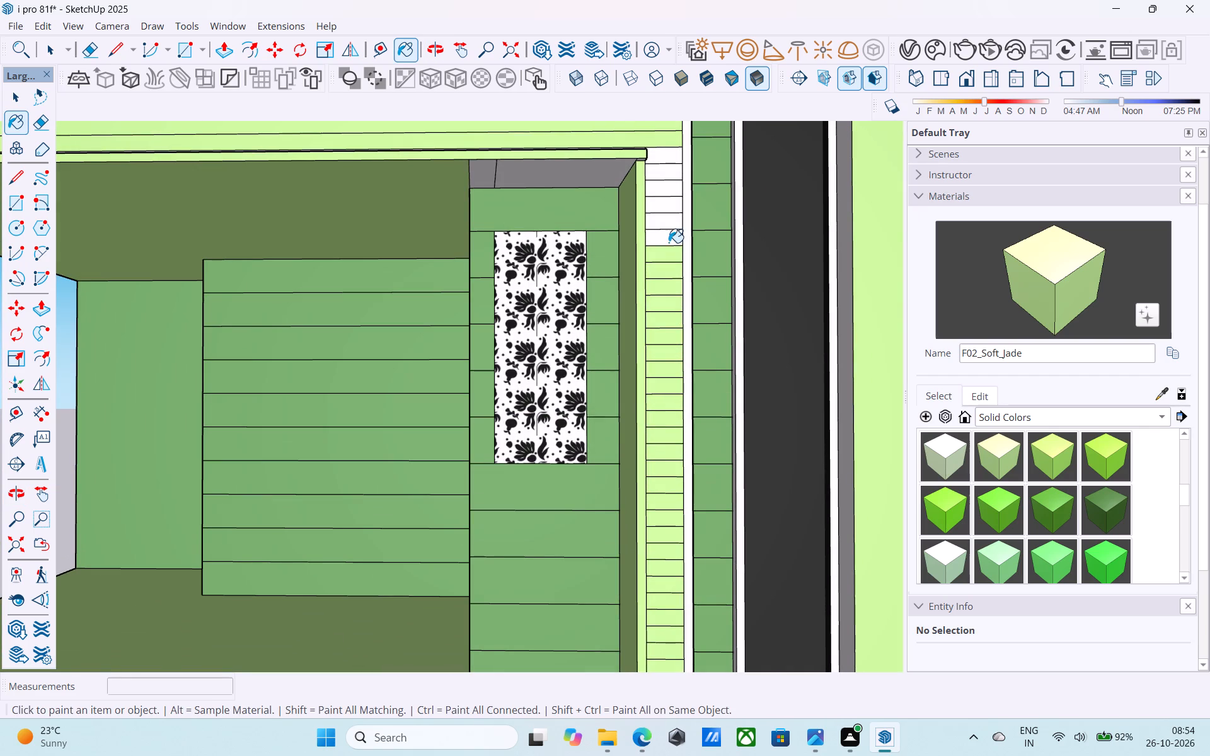
Paint the two remaining grey ceiling faces above the floral panel with F02_Soft_Jade.
click(503, 171)
click(489, 170)
Paint the topmost strips of the narrow grooved column and its thin outer edge with F02_Soft_Jade.
click(653, 238)
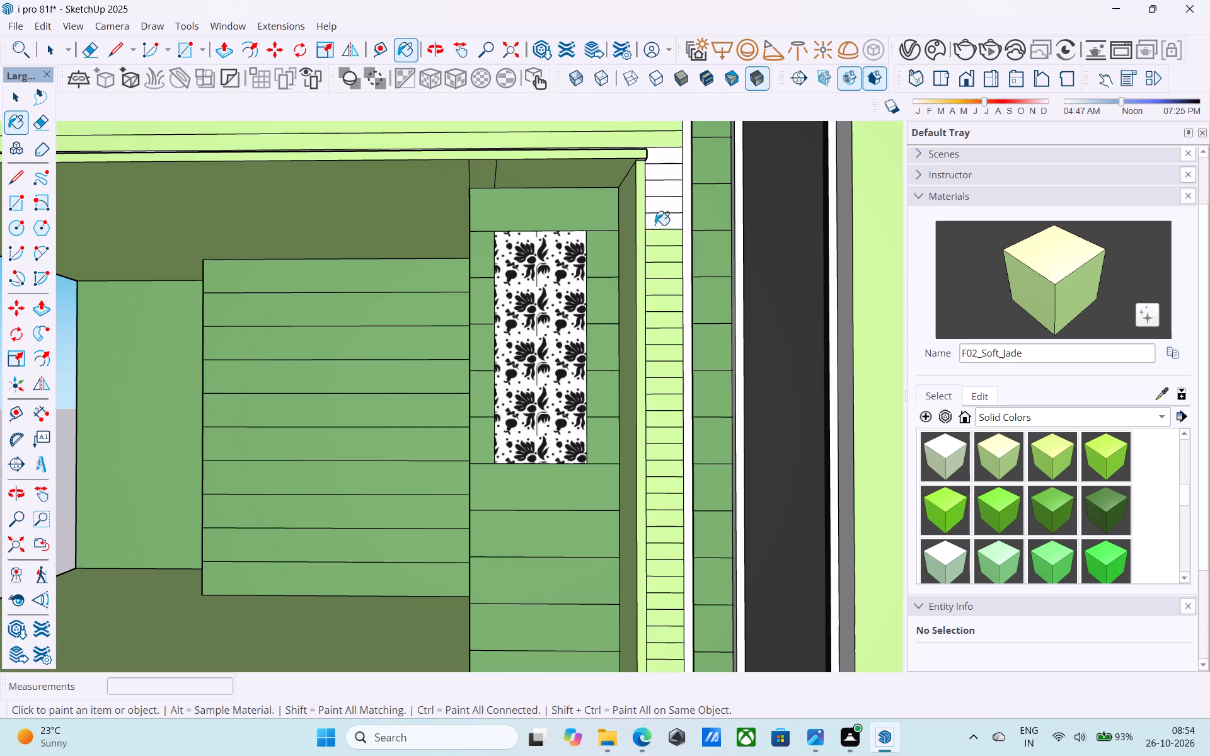
click(655, 225)
click(660, 207)
click(661, 194)
click(662, 174)
click(662, 161)
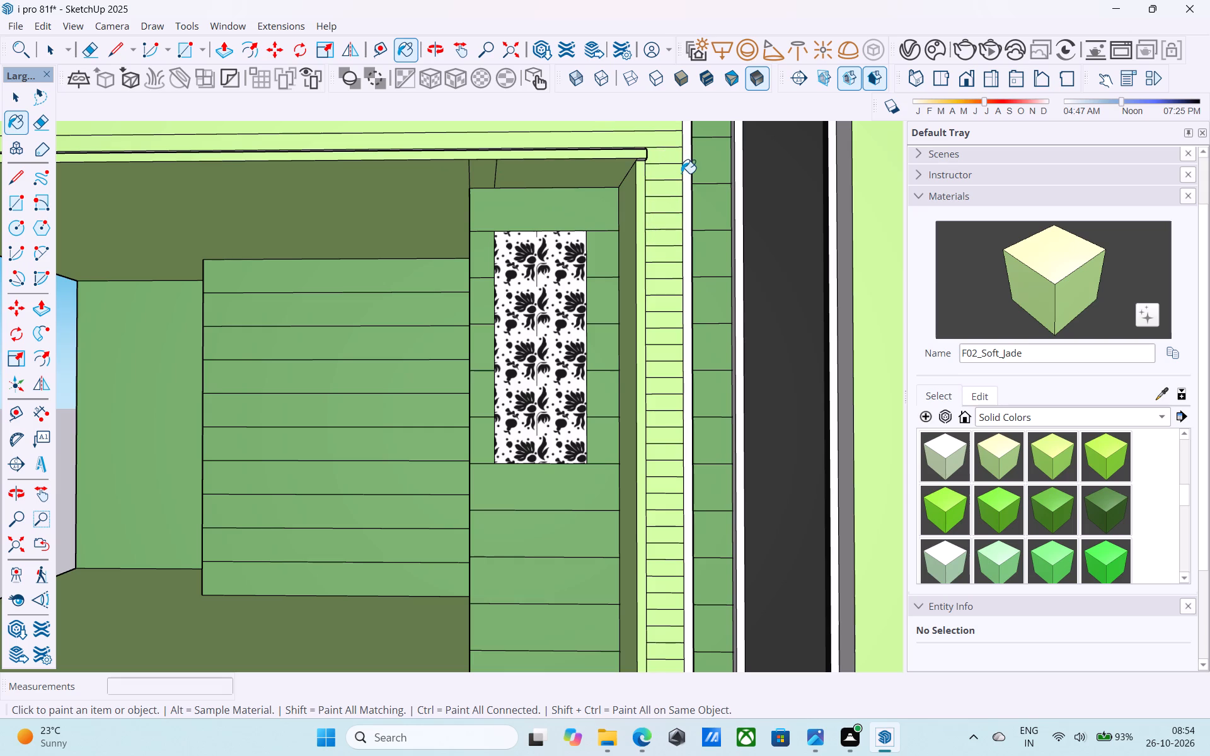
click(688, 175)
Paint the inner side face of the tall frame beside the dark glass with F02_Soft_Jade.
scroll(651, 205, down, 16)
shift+middle_drag(630, 244, 626, 258)
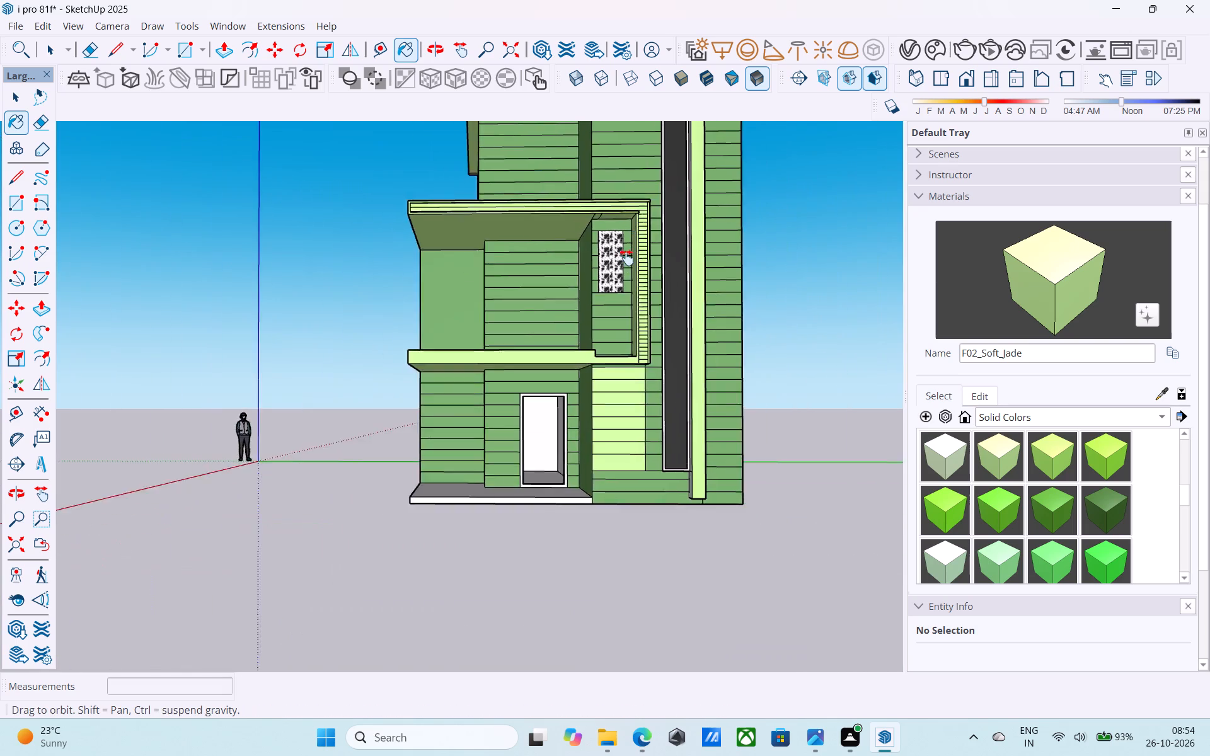
shift+middle_drag(626, 258, 617, 448)
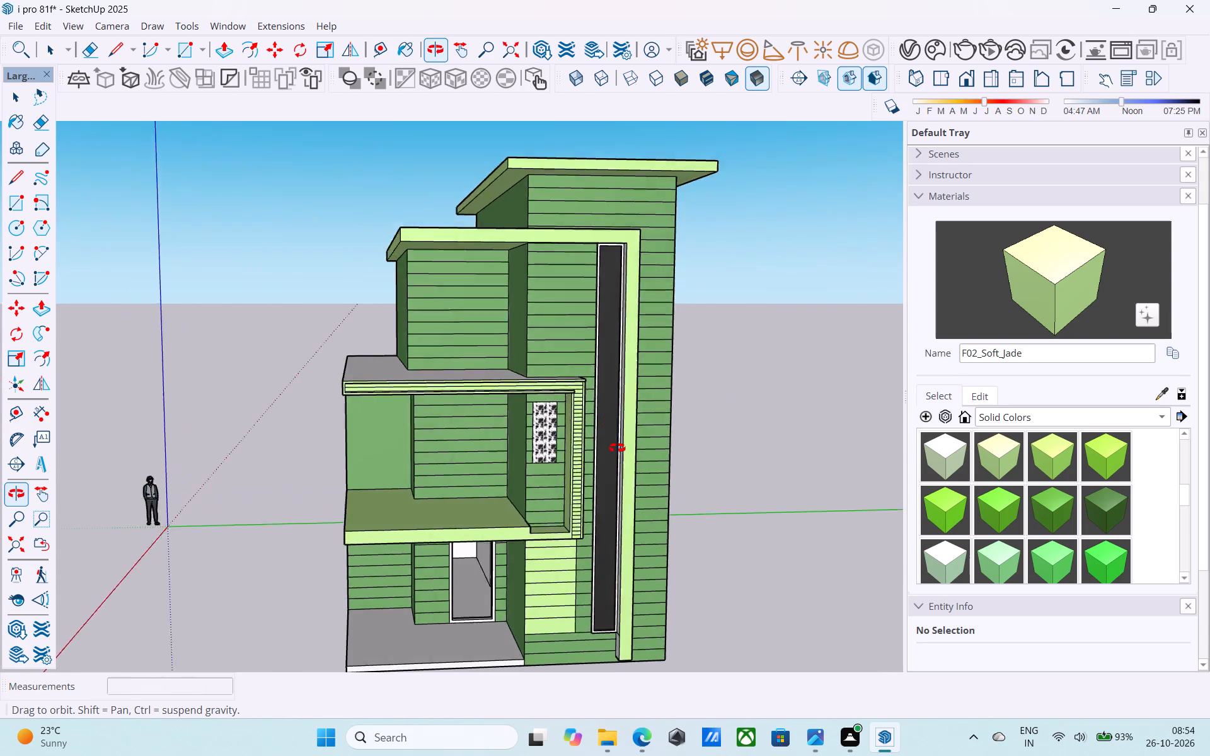
shift+middle_drag(617, 448, 782, 451)
scroll(654, 275, up, 9)
click(591, 249)
Paint the top surfaces of the upper frame slab, the balcony roof slab and the top roof with F02_Soft_Jade.
scroll(599, 251, down, 4)
shift+middle_drag(607, 267, 748, 258)
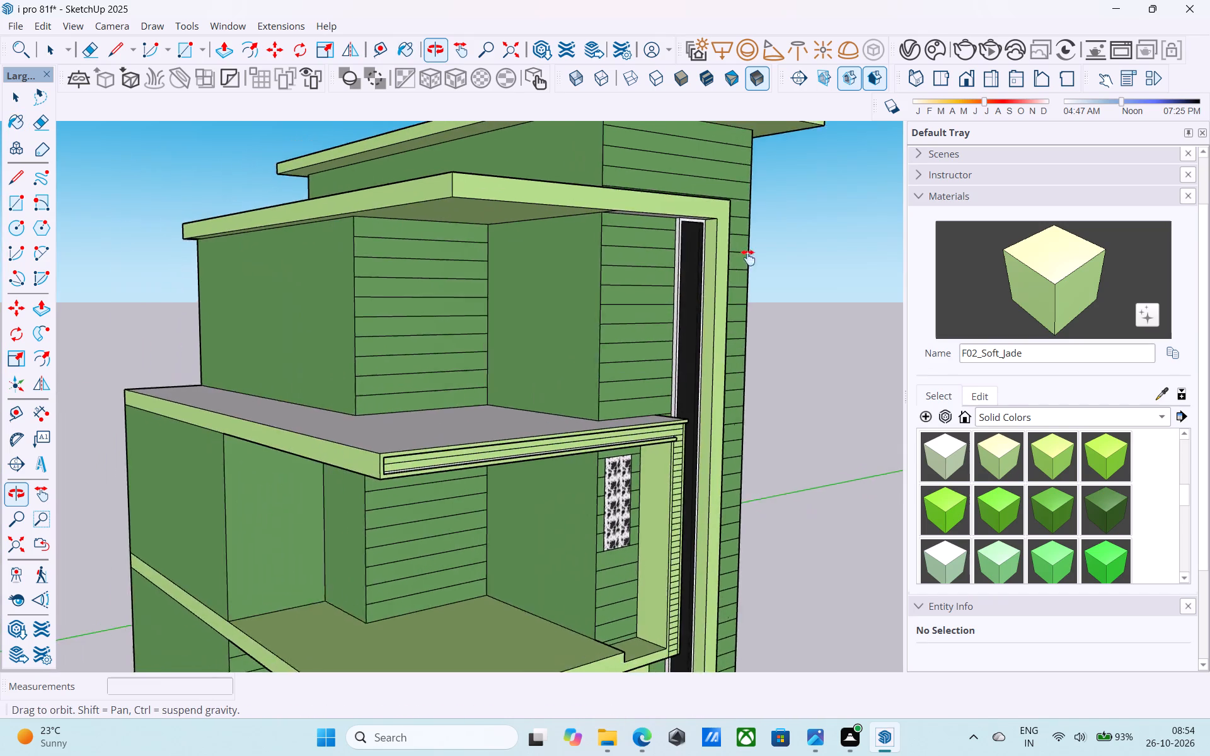
shift+middle_drag(748, 258, 748, 336)
scroll(566, 453, down, 6)
shift+middle_drag(566, 454, 539, 453)
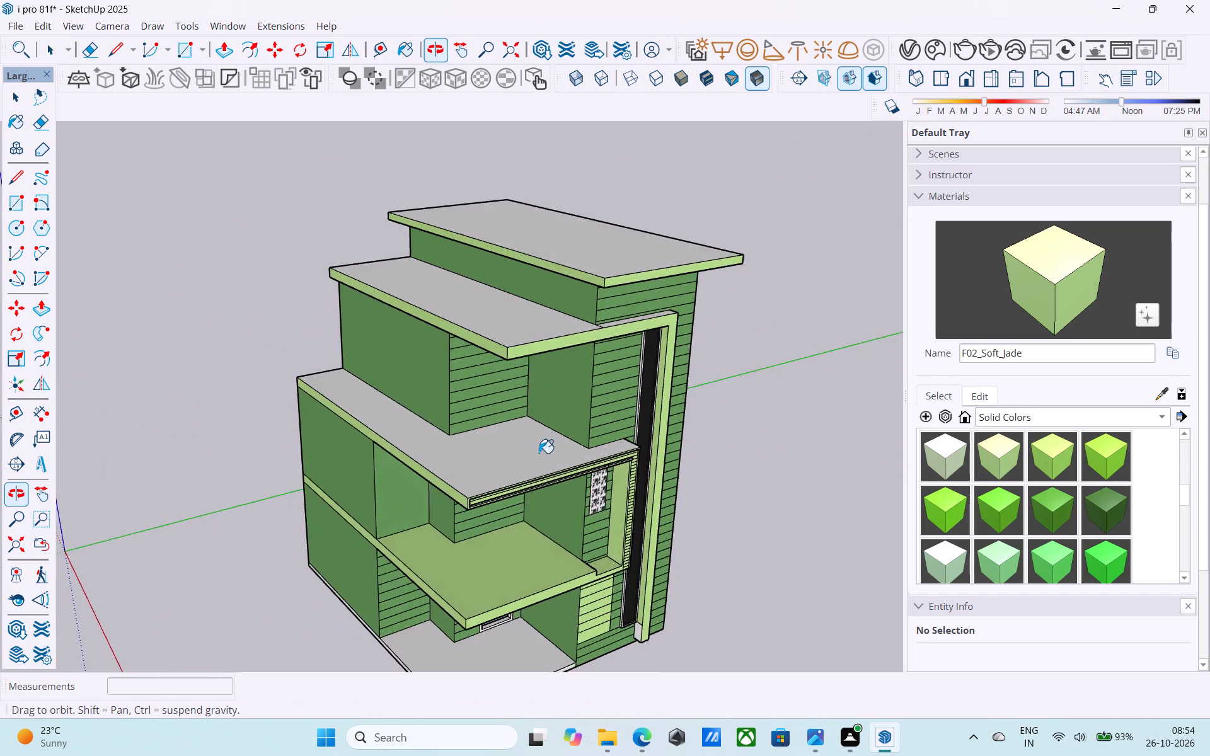
shift+middle_drag(539, 453, 539, 457)
middle_drag(519, 416, 551, 381)
click(541, 318)
click(510, 454)
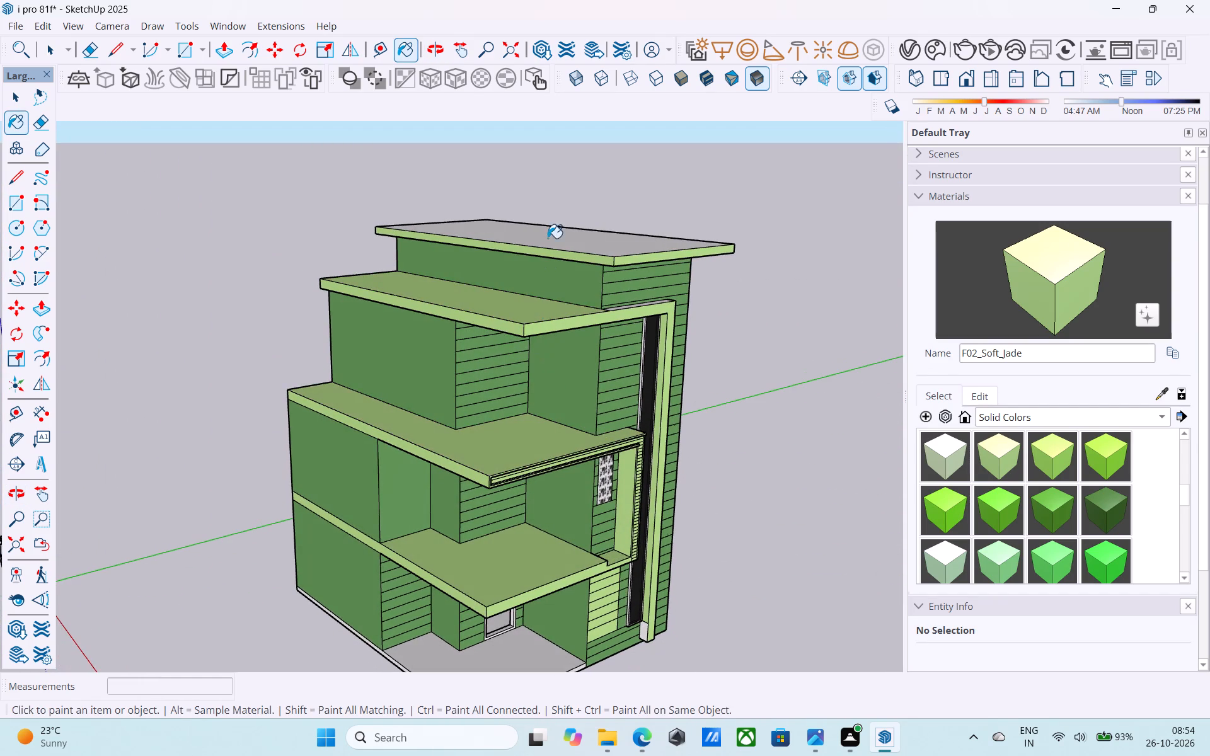
click(548, 238)
Paint the unpainted lower end of the tall frame's inner side with F02_Soft_Jade.
shift+middle_drag(602, 301, 476, 172)
shift+middle_drag(560, 420, 589, 171)
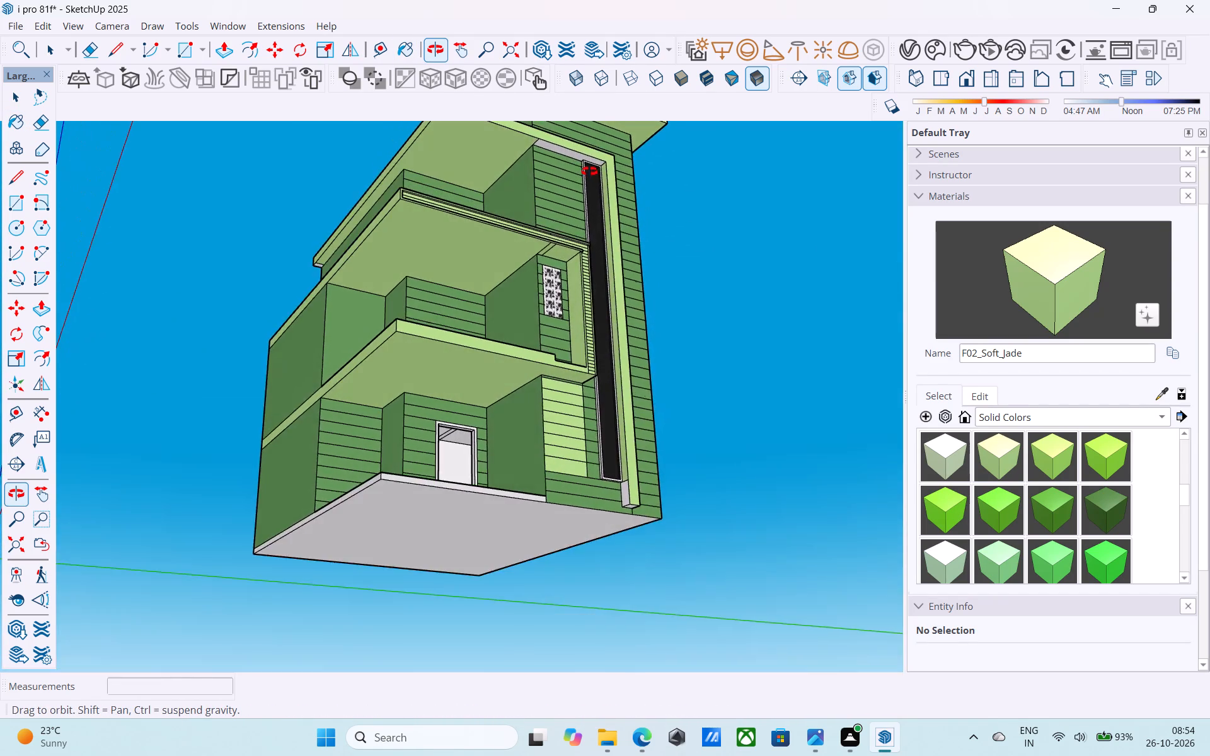
shift+middle_drag(589, 171, 647, 269)
scroll(684, 459, up, 7)
click(600, 512)
scroll(611, 501, down, 5)
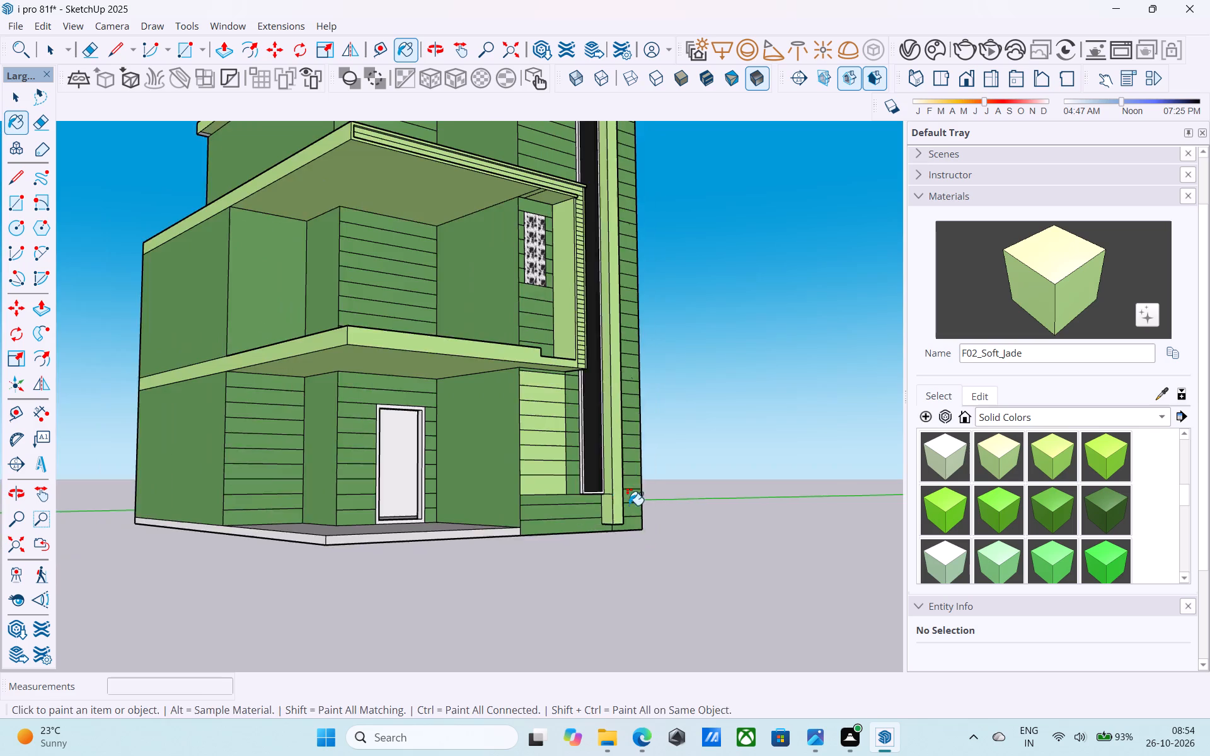
Change the F02_Soft_Jade material's colour to a very pale, near-white green.
shift+middle_drag(649, 508, 662, 516)
click(973, 404)
scroll(983, 454, down, 2)
scroll(983, 454, up, 3)
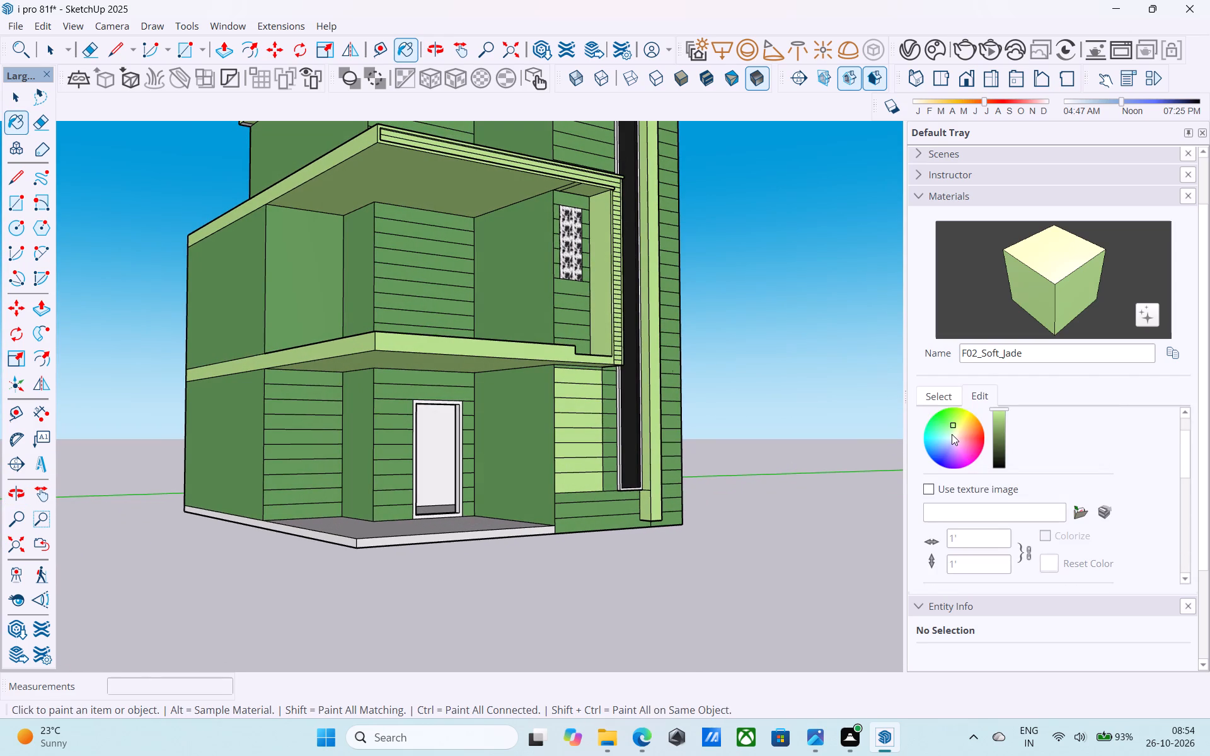
click(951, 434)
Examine the recoloured slabs, frames, grooved column and ground-floor panel from the front, below and side of the building.
scroll(951, 434, down, 4)
shift+middle_drag(625, 394, 555, 545)
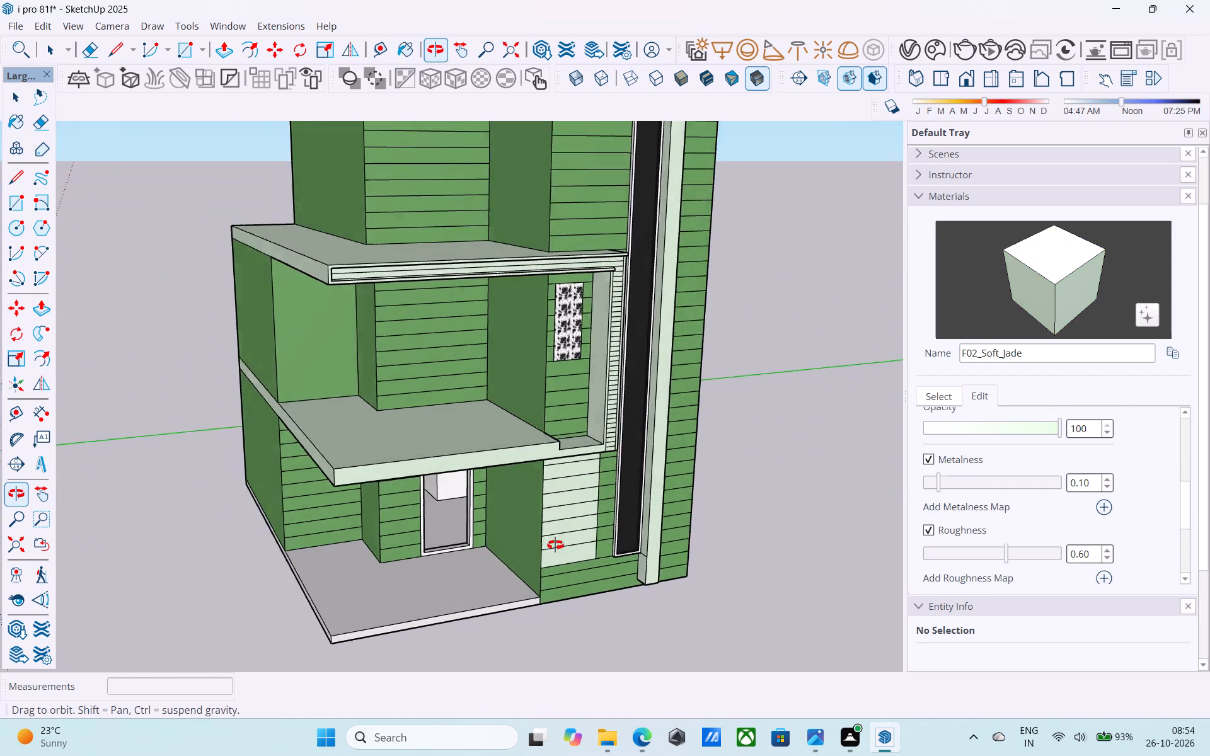
shift+middle_drag(555, 545, 550, 542)
scroll(531, 483, down, 6)
shift+middle_drag(543, 483, 500, 410)
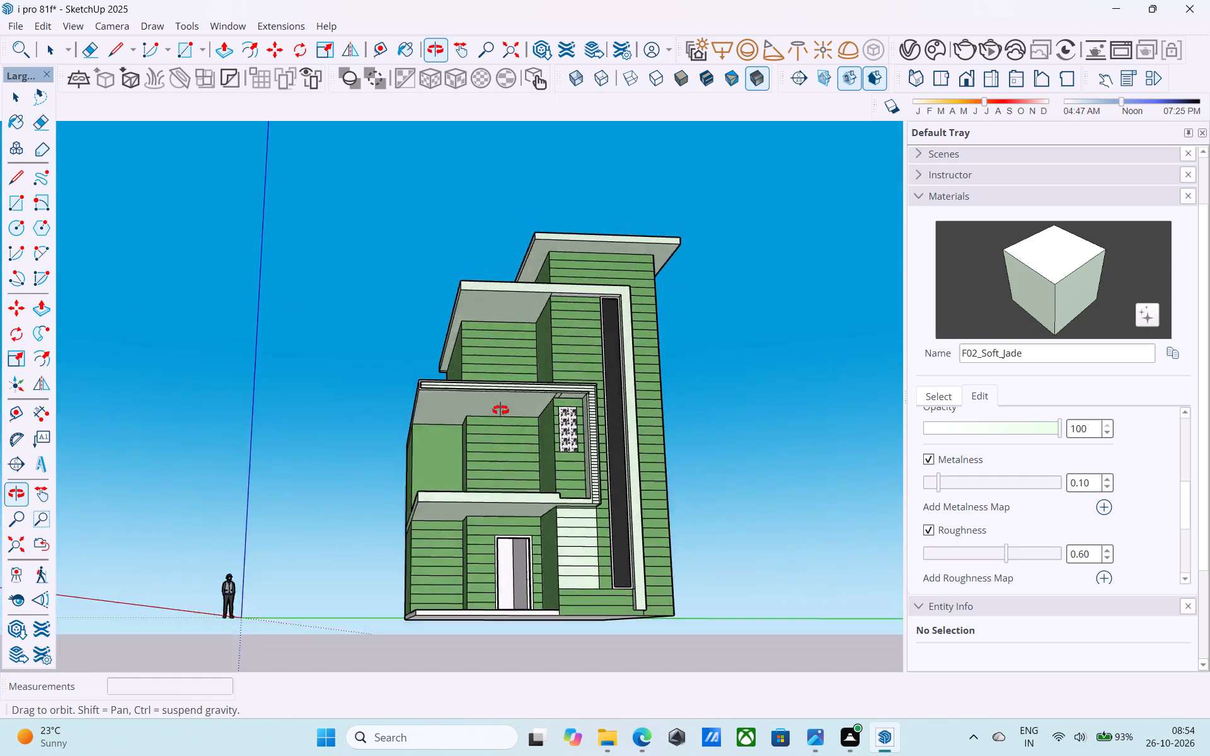
shift+middle_drag(500, 410, 531, 451)
scroll(593, 467, up, 6)
scroll(594, 467, down, 5)
shift+middle_drag(594, 469, 584, 480)
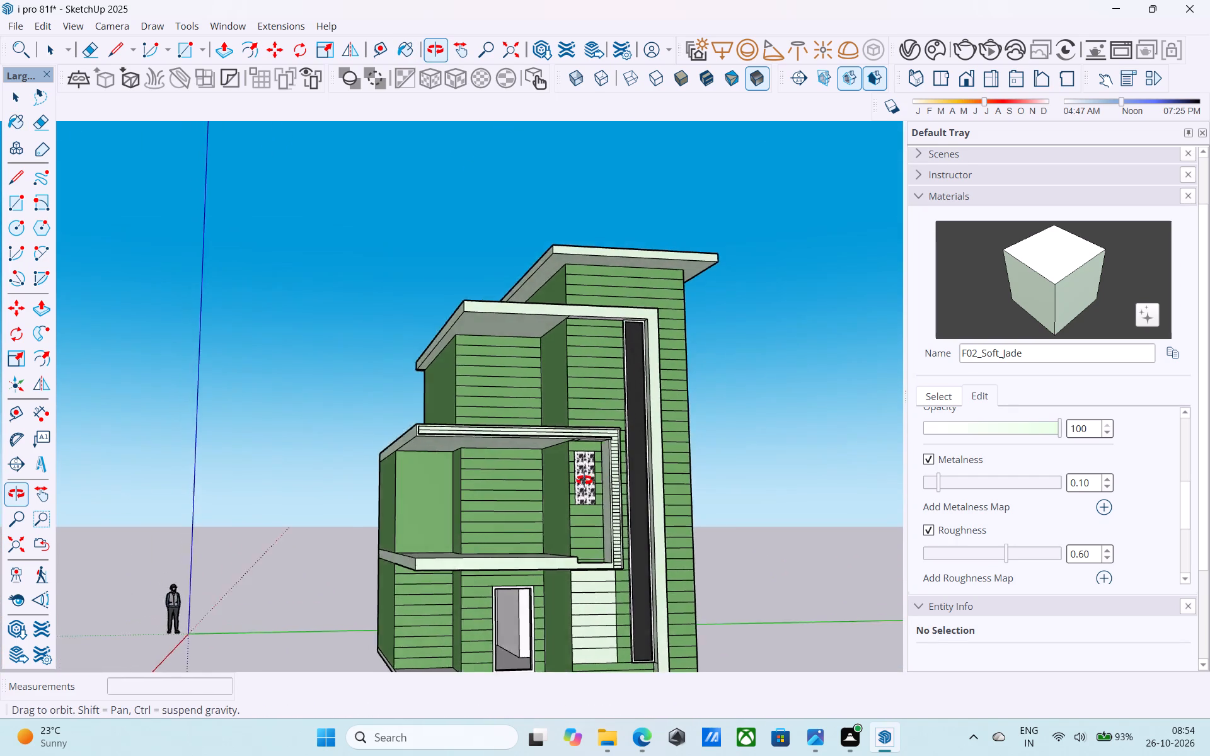
shift+middle_drag(584, 480, 539, 485)
middle_drag(604, 458, 591, 433)
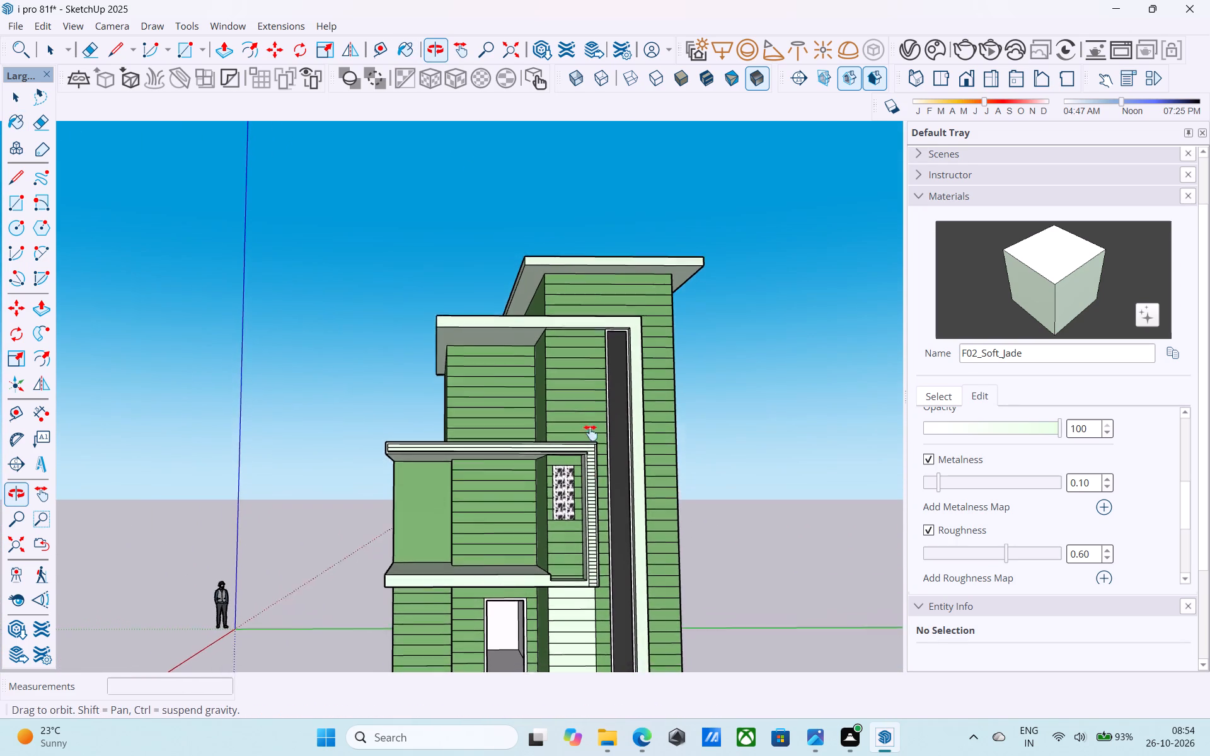
middle_drag(591, 433, 596, 407)
scroll(597, 403, up, 1)
scroll(597, 401, down, 2)
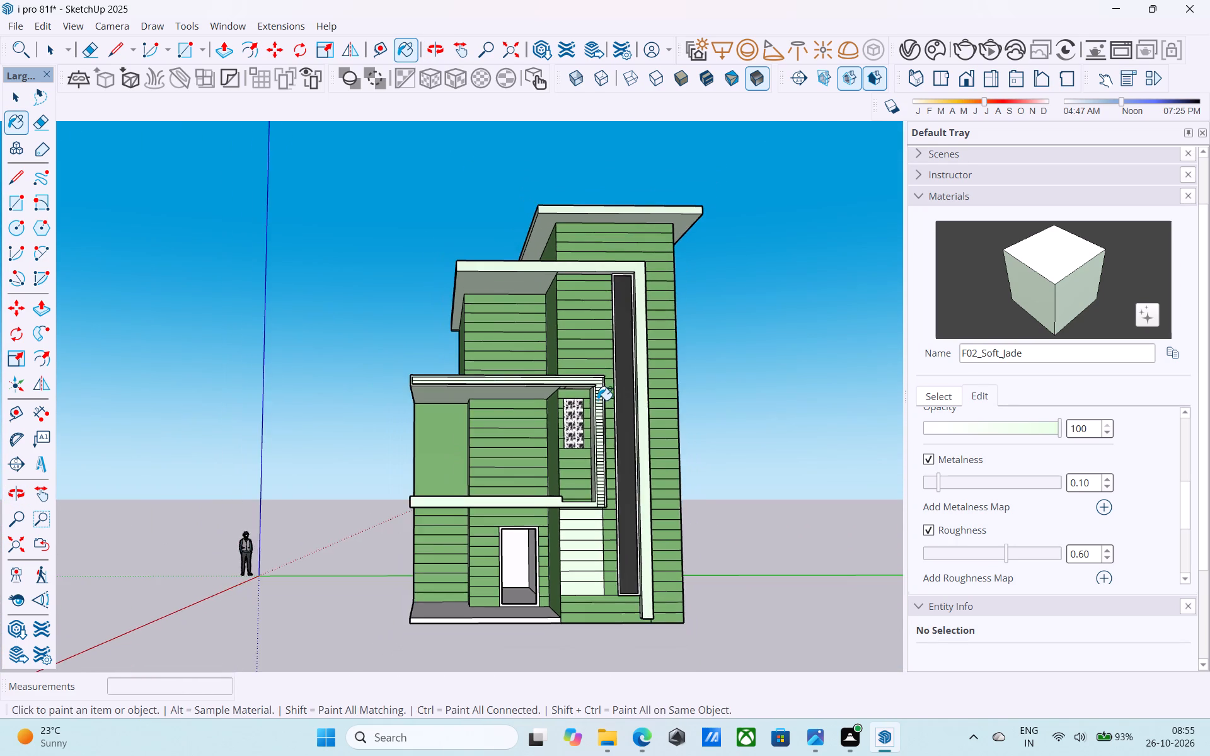
scroll(597, 400, down, 2)
middle_drag(597, 403, 591, 468)
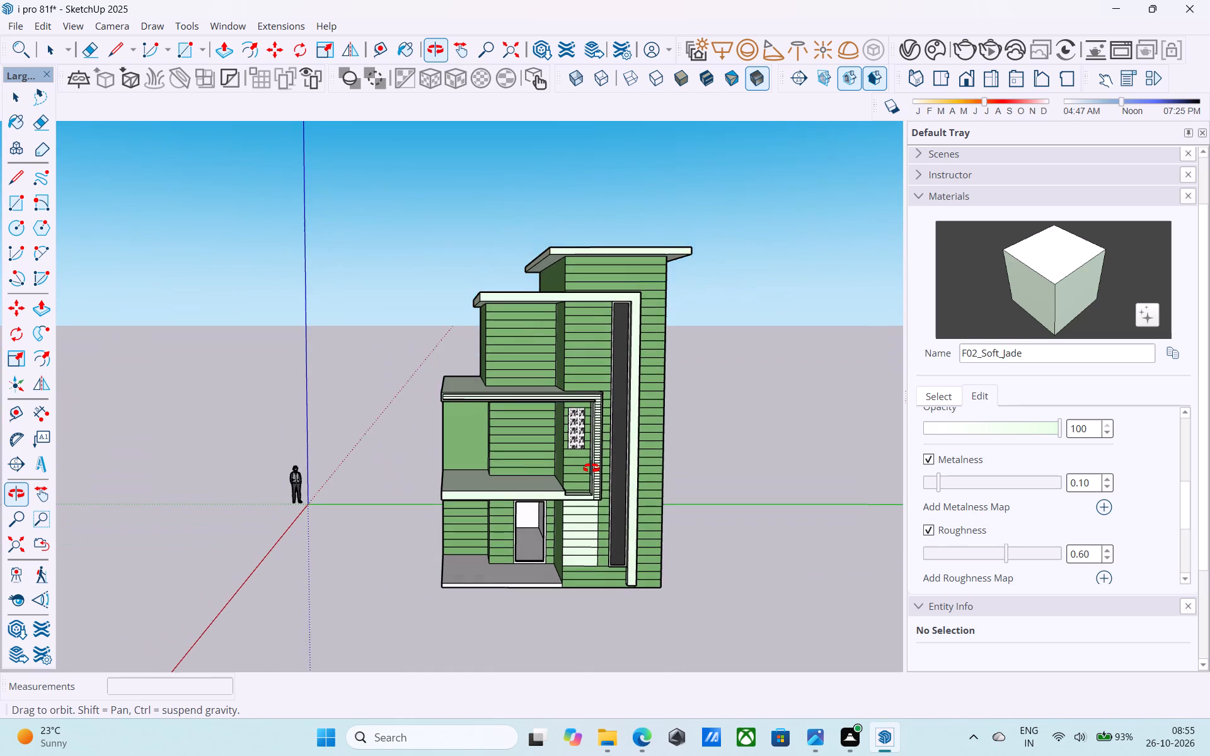
middle_drag(591, 468, 592, 491)
scroll(660, 406, down, 1)
shift+middle_drag(671, 419, 506, 451)
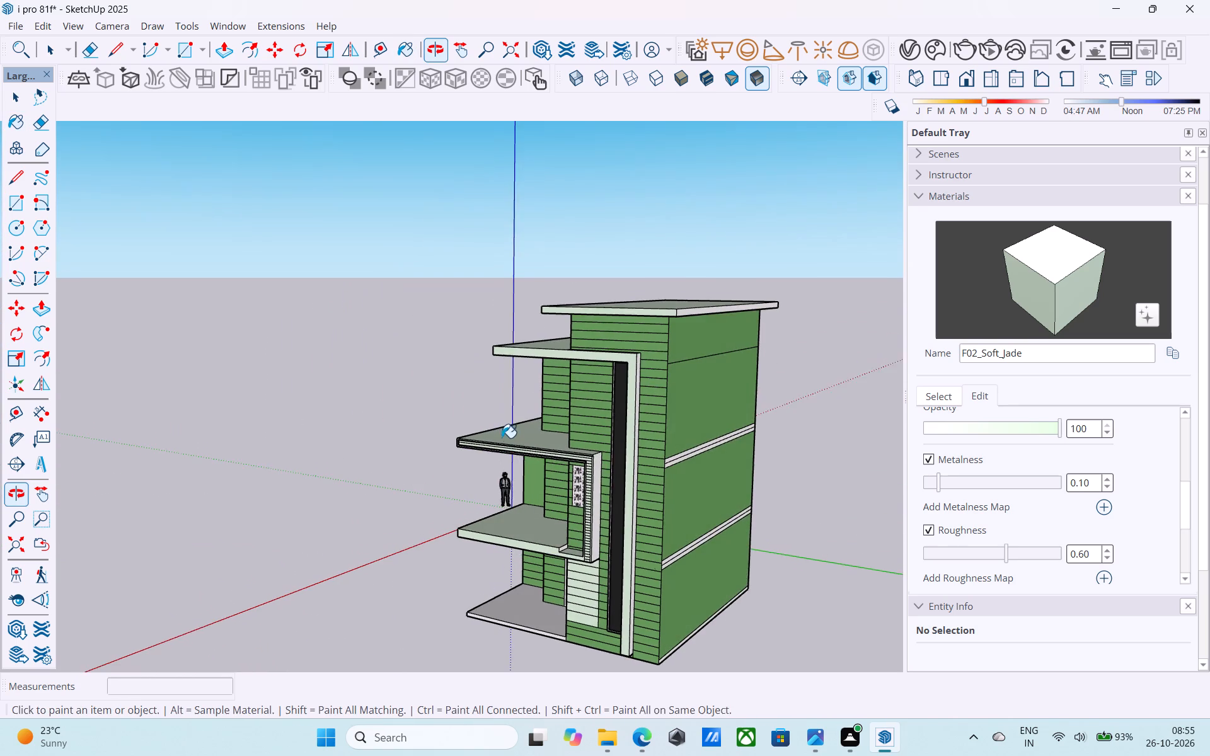
Erase the horizontal lines dividing the plain side wall at the floor levels so it forms a single face.
key(space)
key(e)
drag(696, 352, 706, 479)
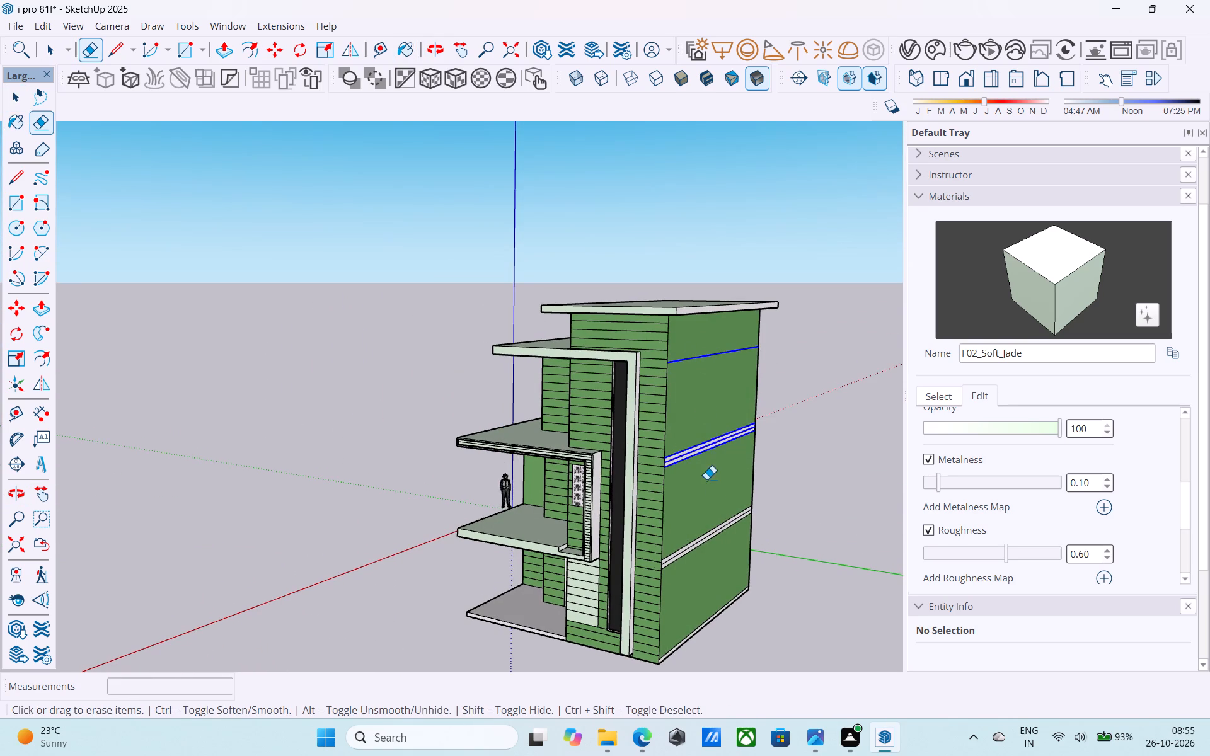
drag(706, 479, 717, 567)
Push/Pull the merged plain side wall face outward by 1'.
key(space)
click(693, 526)
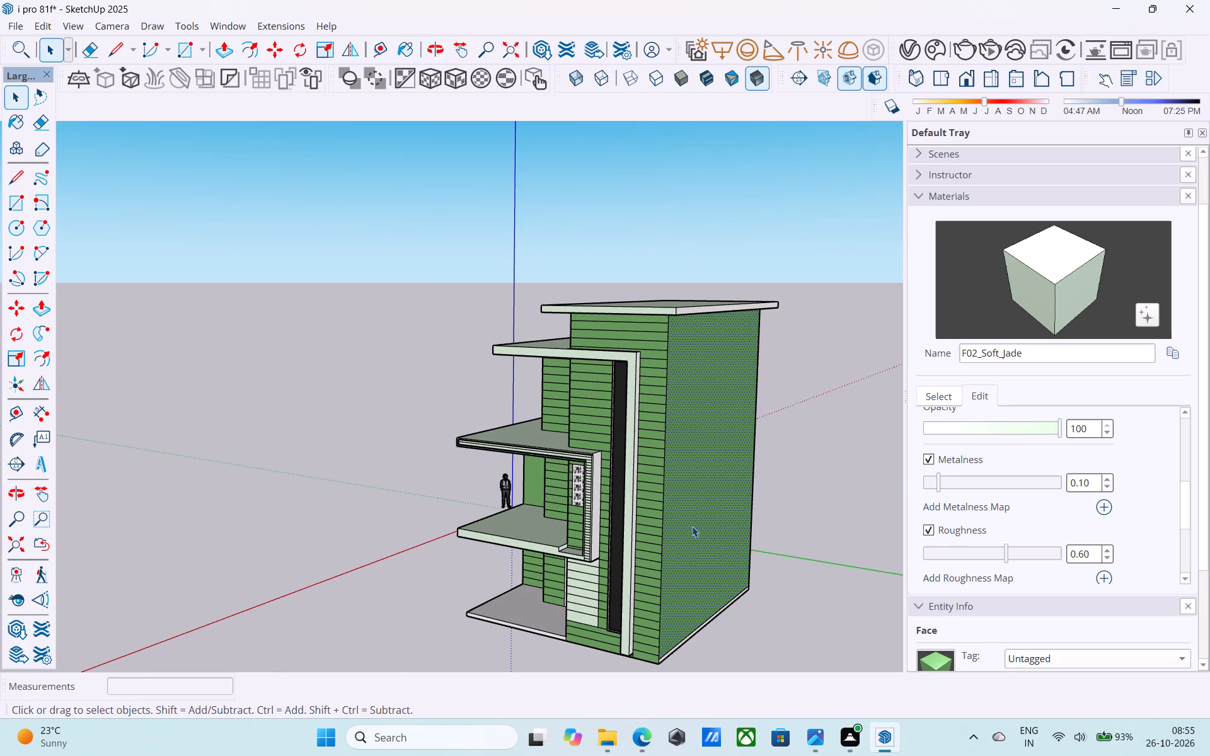
key(p)
click(692, 526)
key(1)
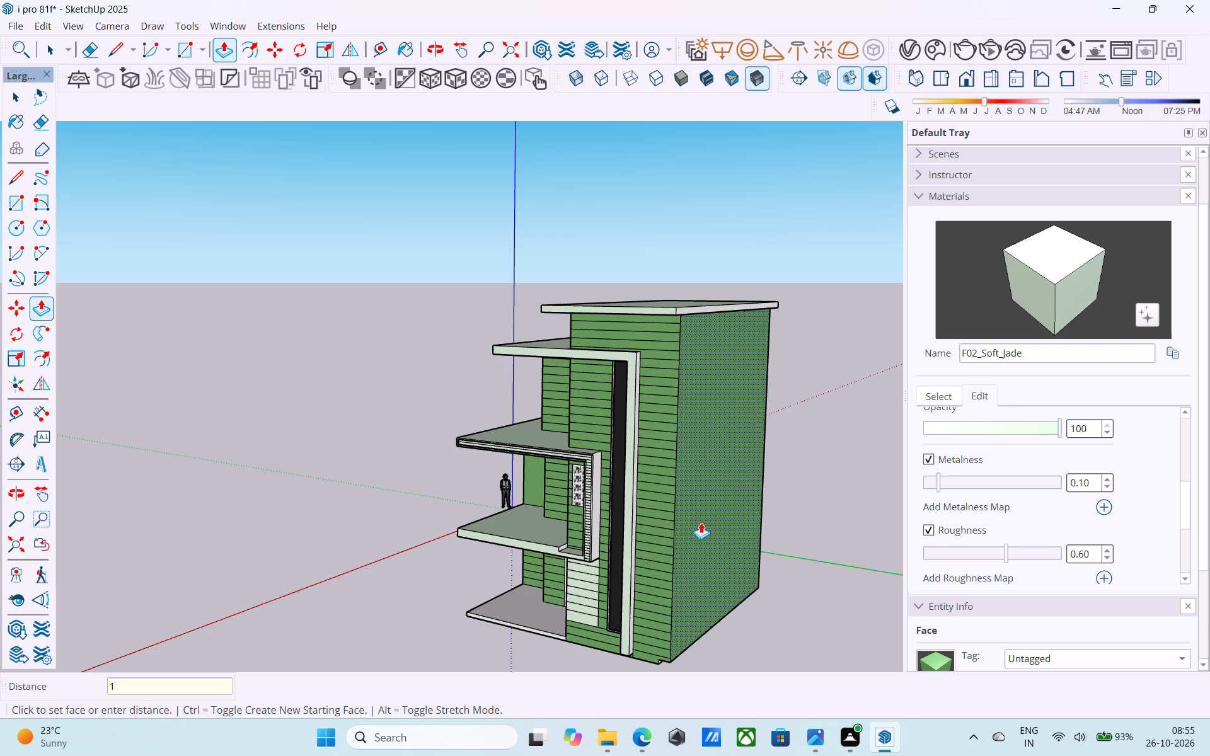
key(apostrophe)
key(Return)
key(space)
middle_drag(698, 518, 865, 415)
scroll(708, 450, down, 2)
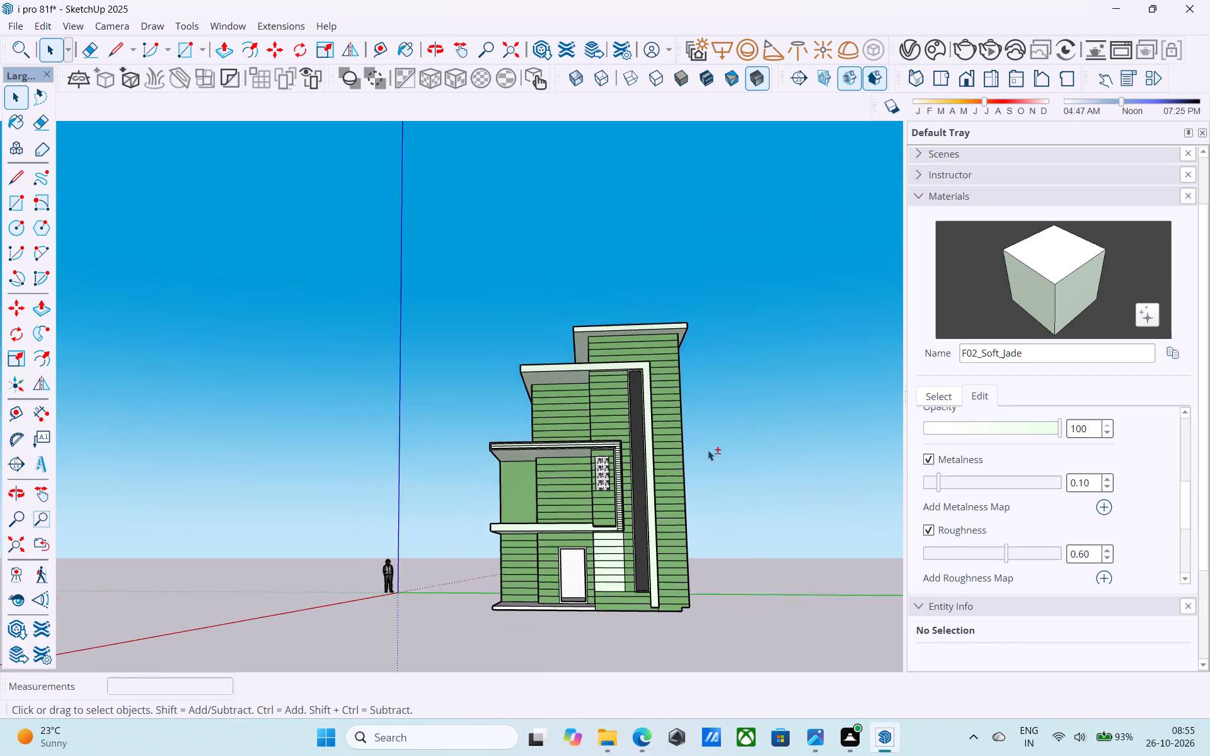
Push/Pull the third storey's plain side return face, beside the grooved front wall, outward by 1'.
scroll(708, 450, down, 1)
shift+middle_drag(707, 454, 713, 523)
scroll(691, 510, down, 2)
shift+middle_drag(690, 513, 698, 548)
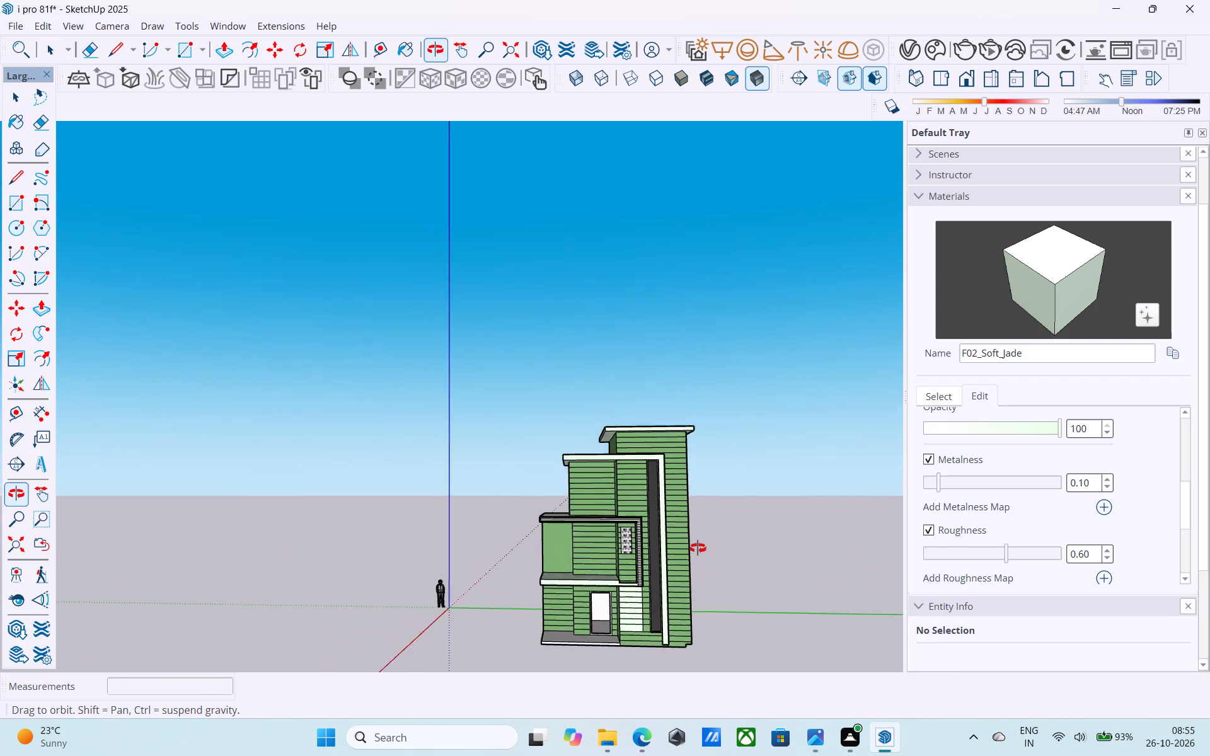
shift+middle_drag(698, 548, 704, 563)
scroll(647, 529, up, 4)
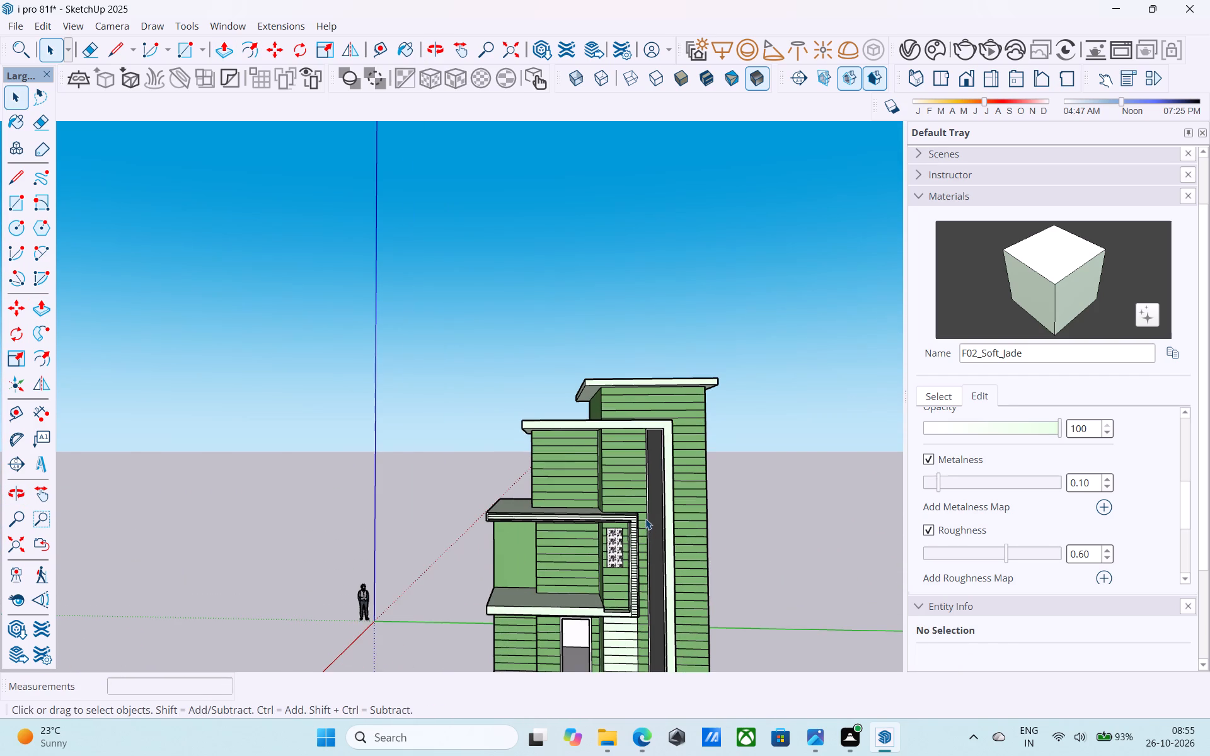
scroll(647, 517, down, 4)
middle_drag(703, 513, 921, 474)
scroll(579, 517, up, 4)
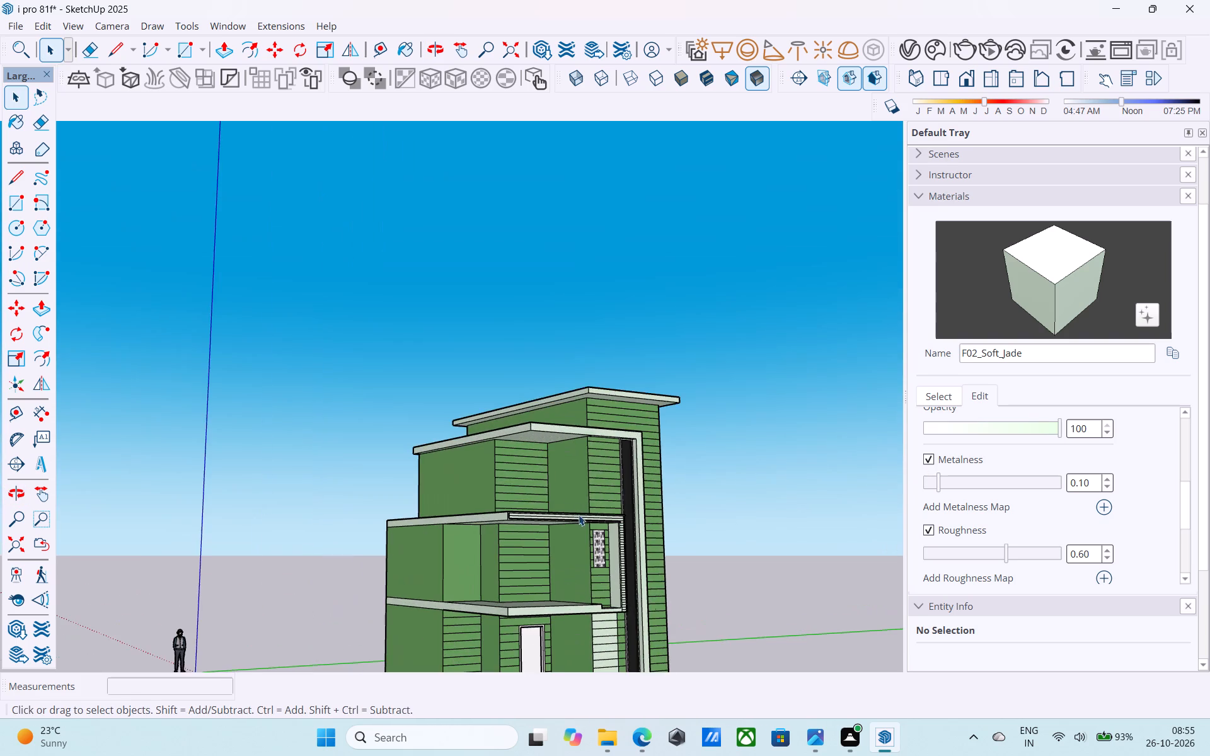
click(579, 493)
scroll(578, 488, up, 3)
key(p)
click(578, 488)
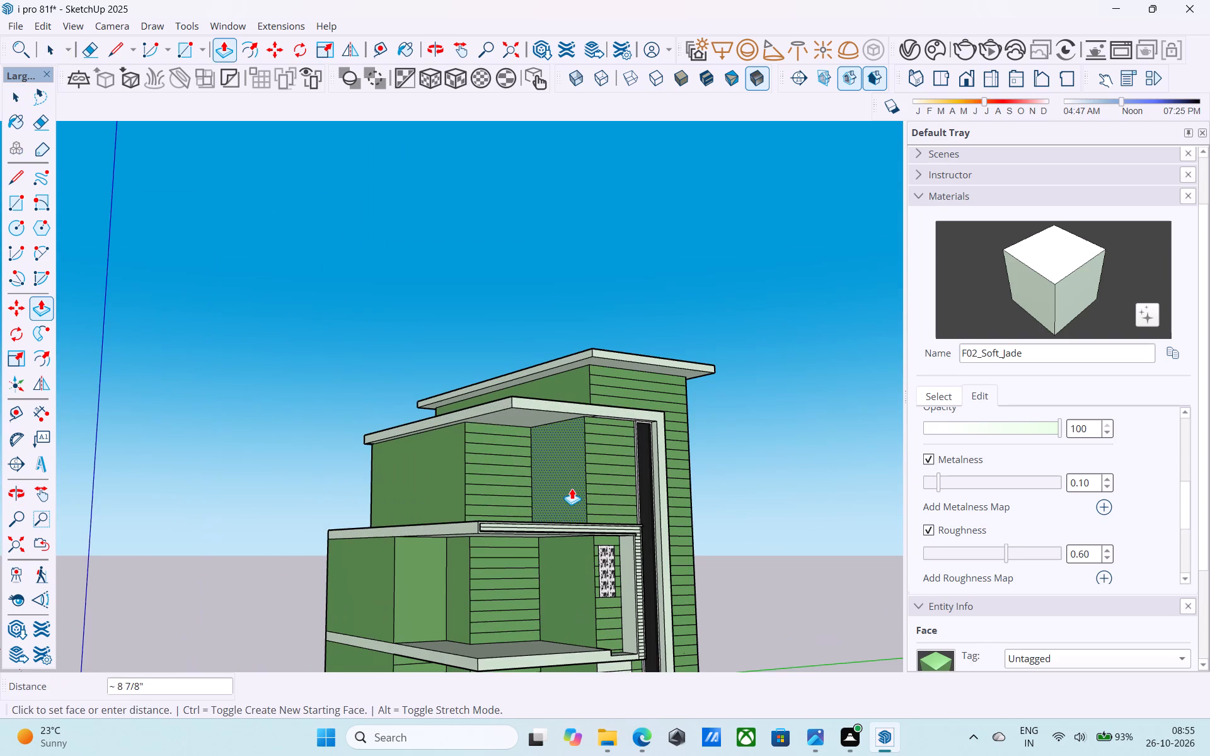
text(1')
key(Return)
key(space)
Repeat the 1' outward Push/Pull on the matching plain side faces of the second storey, ground floor and top tower.
click(577, 558)
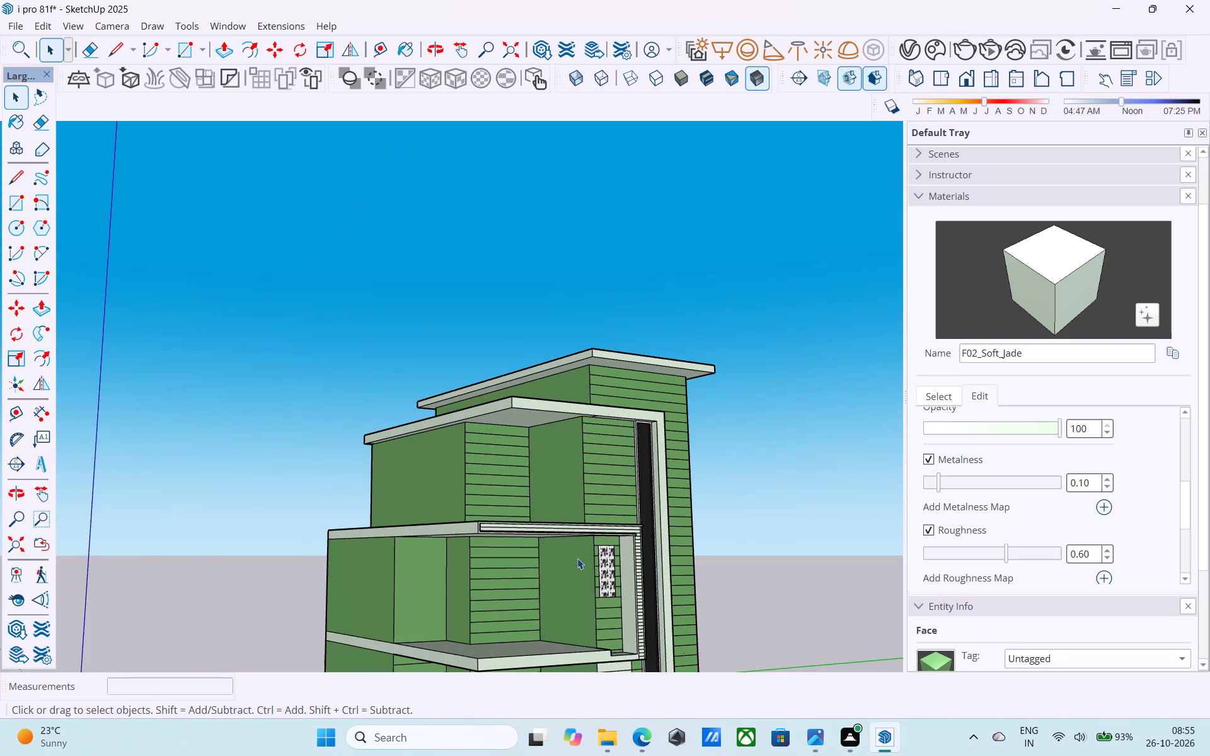
key(p)
double_click(577, 558)
scroll(552, 409, down, 6)
scroll(592, 565, up, 5)
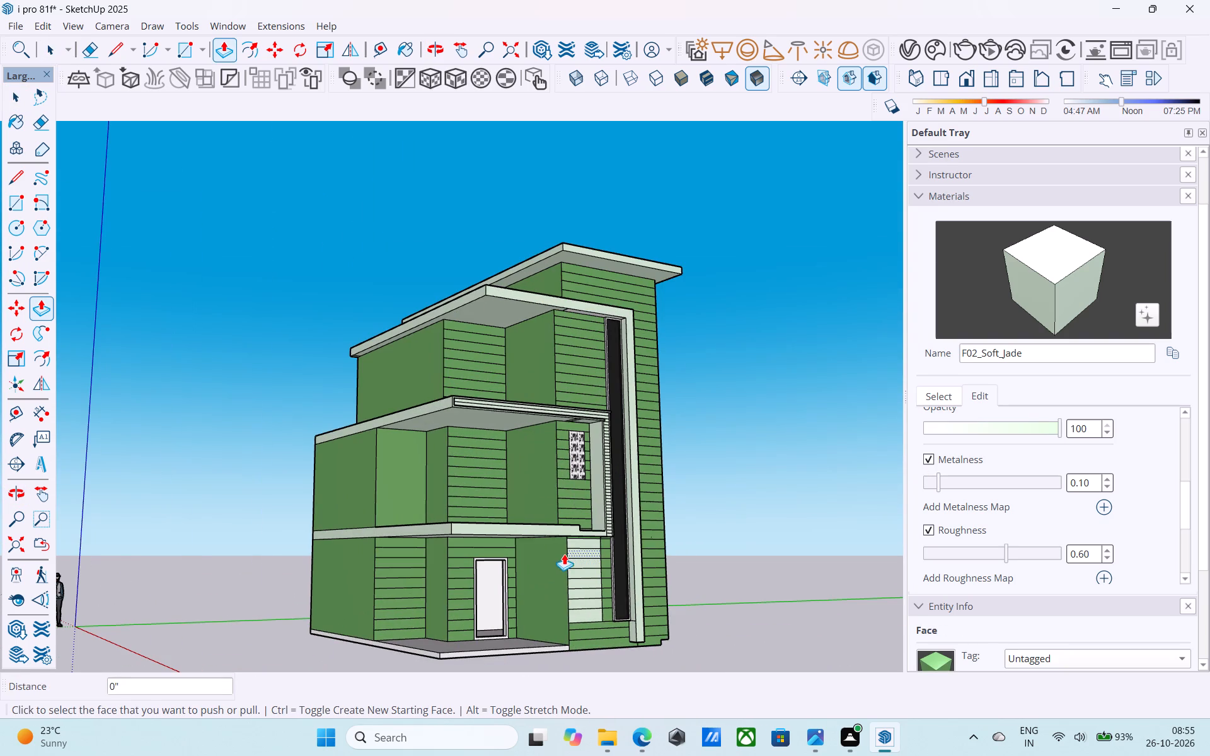
double_click(561, 554)
scroll(560, 549, down, 6)
middle_drag(558, 541, 568, 614)
scroll(560, 523, up, 5)
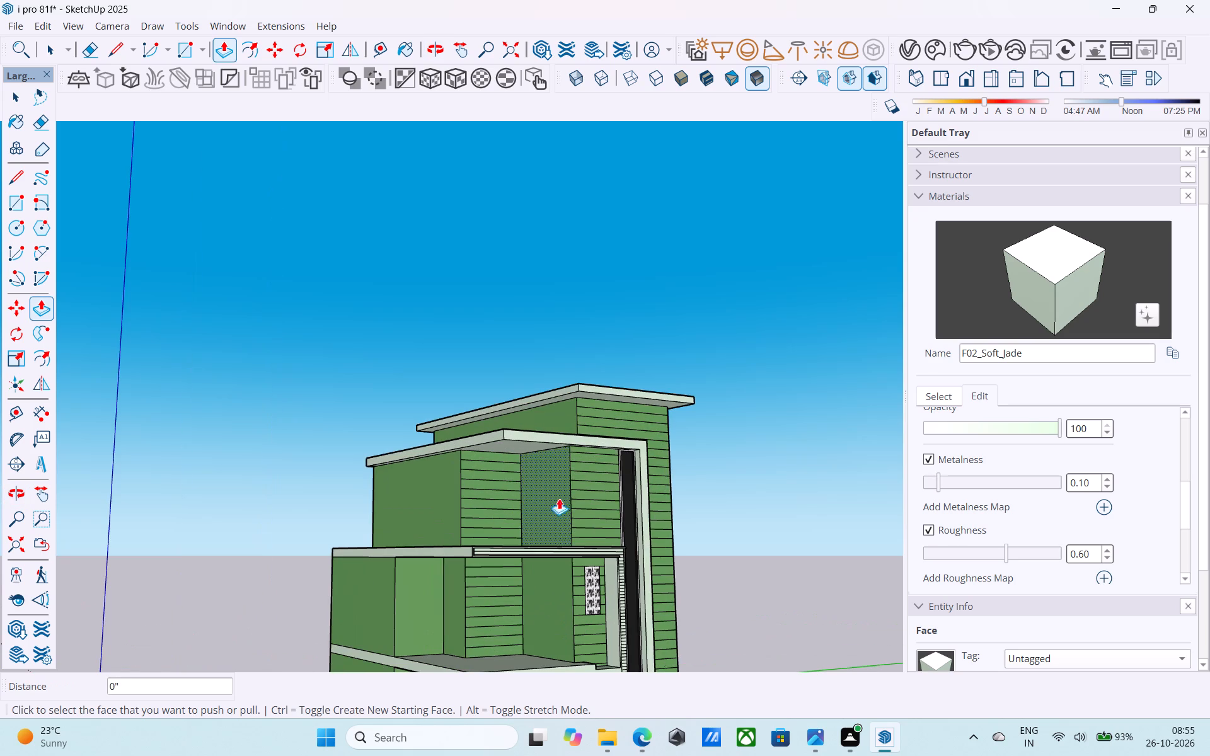
double_click(552, 415)
Examine the extended walls, slabs, balcony and frames from the front, side, below and above the building.
scroll(553, 415, down, 4)
middle_drag(560, 436, 385, 476)
middle_drag(553, 511, 500, 517)
shift+middle_drag(634, 559, 644, 455)
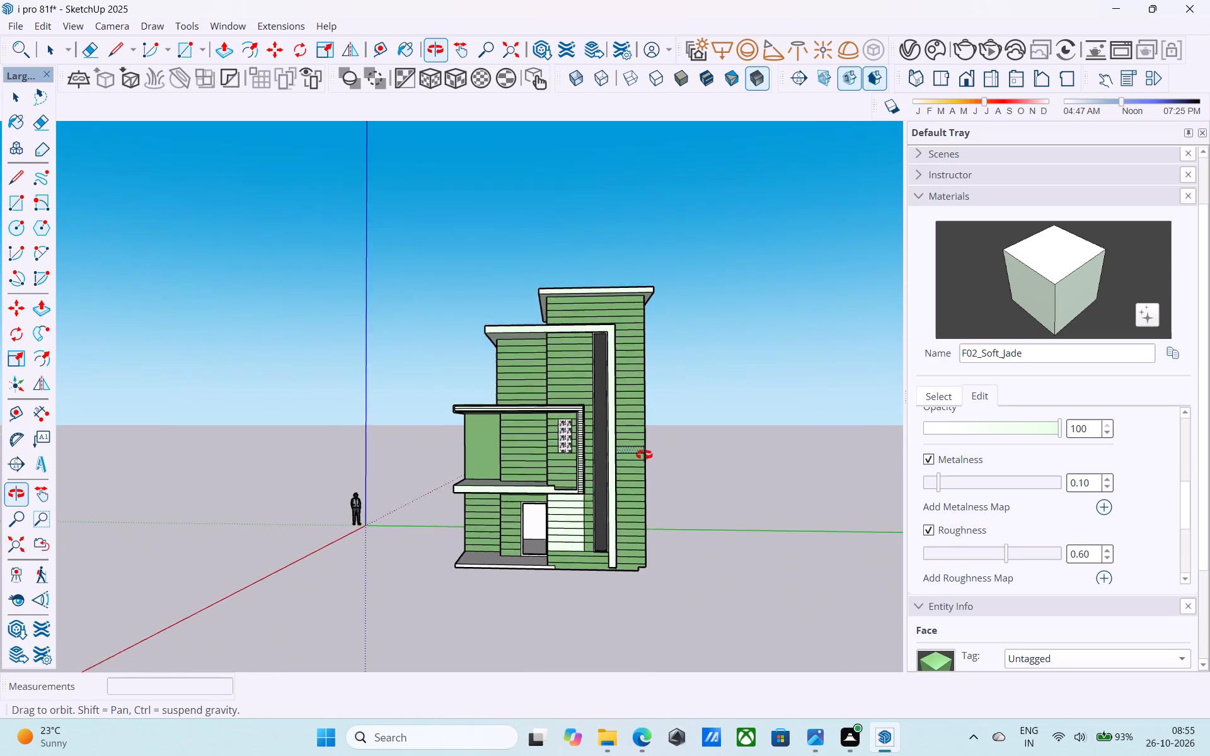
shift+middle_drag(644, 455, 682, 464)
shift+middle_drag(589, 511, 797, 507)
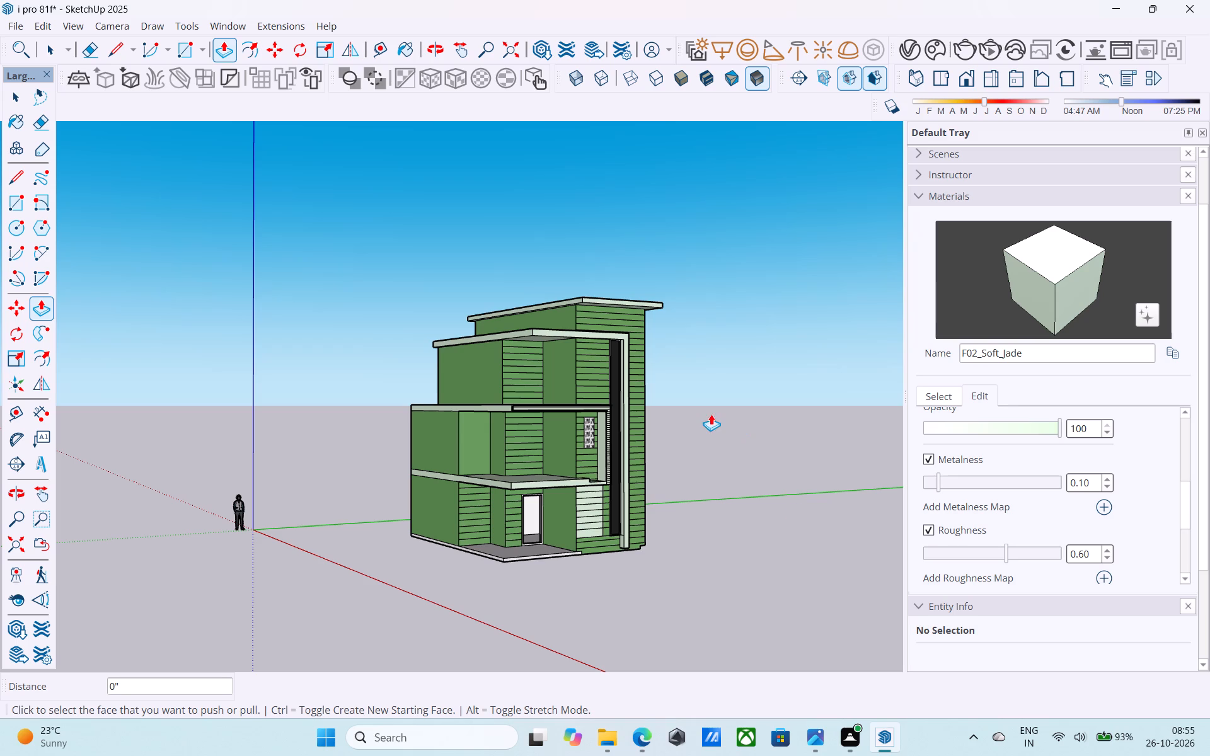
middle_drag(699, 415, 526, 423)
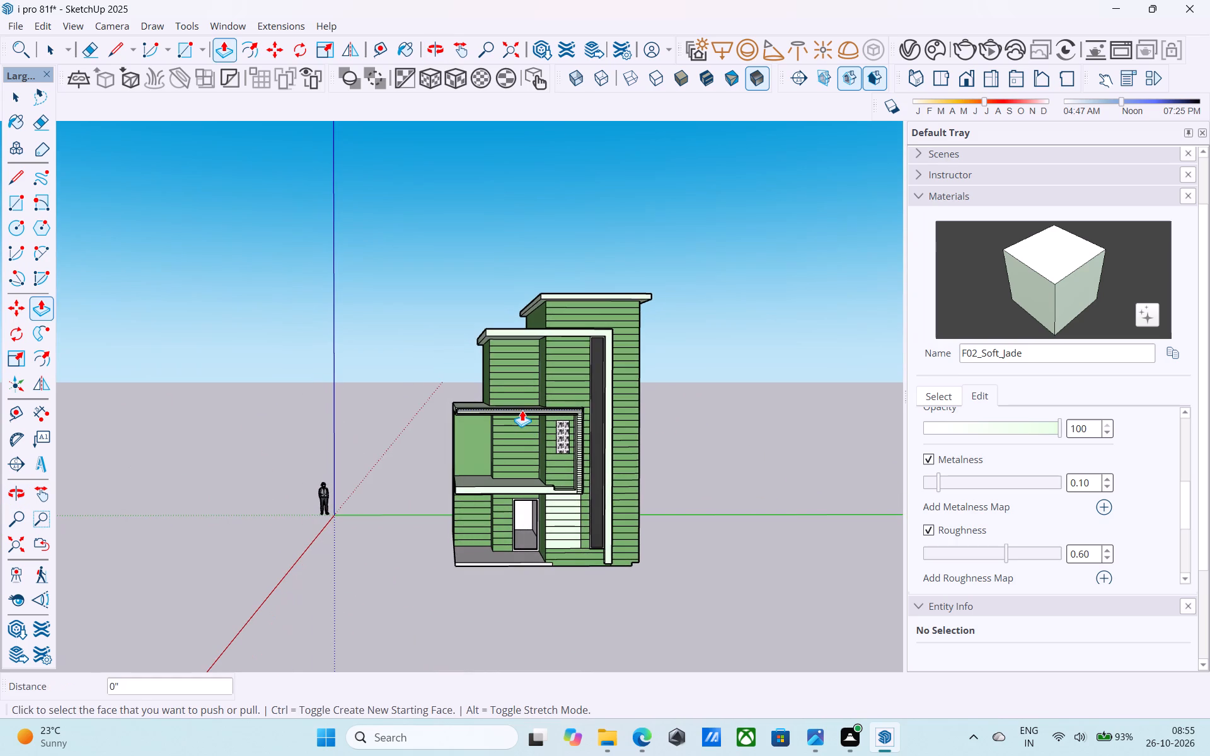
middle_drag(521, 408, 483, 376)
scroll(563, 355, up, 7)
scroll(597, 324, down, 2)
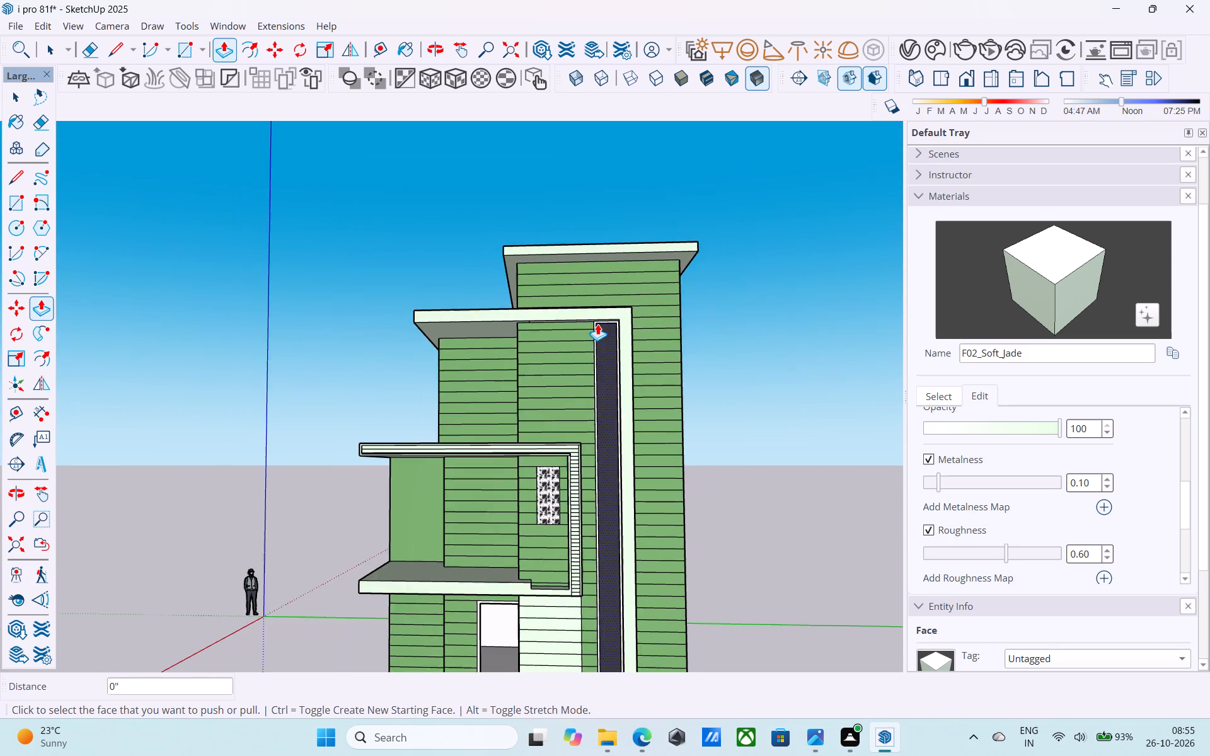
middle_drag(597, 329, 768, 320)
middle_drag(643, 425, 708, 310)
scroll(659, 473, up, 5)
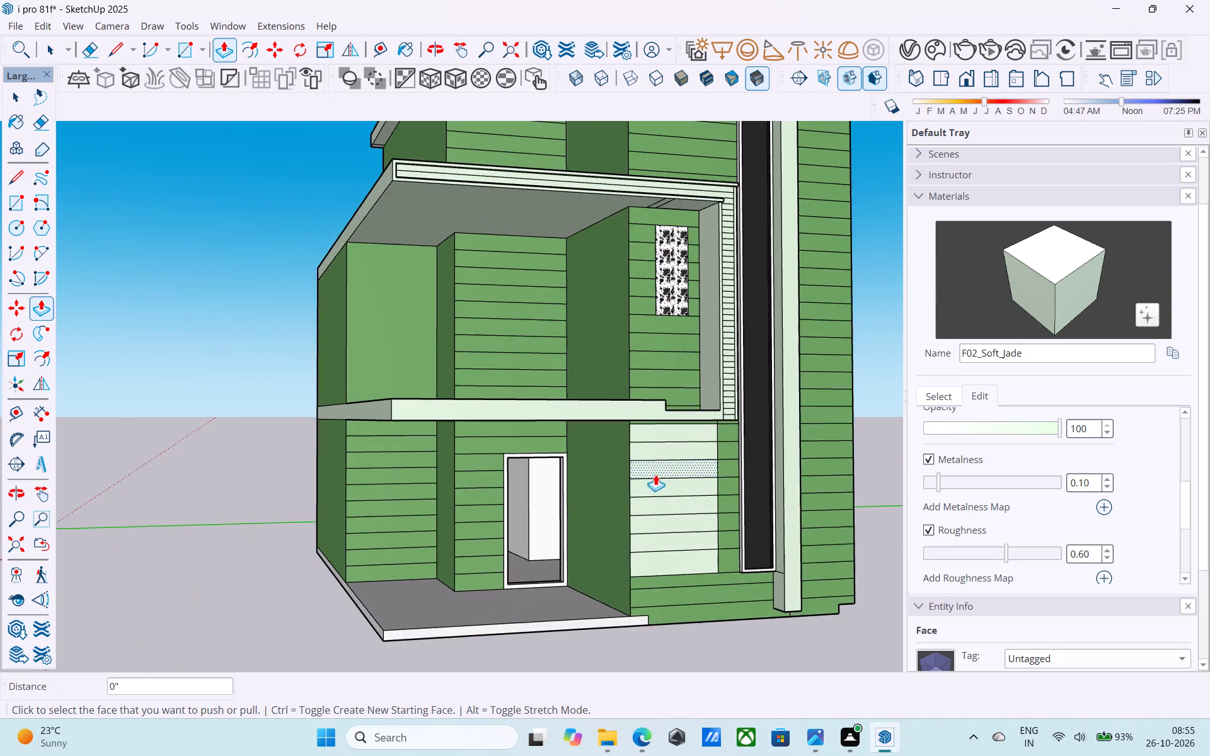
scroll(657, 446, down, 5)
shift+middle_drag(660, 435, 646, 576)
middle_drag(657, 417, 597, 612)
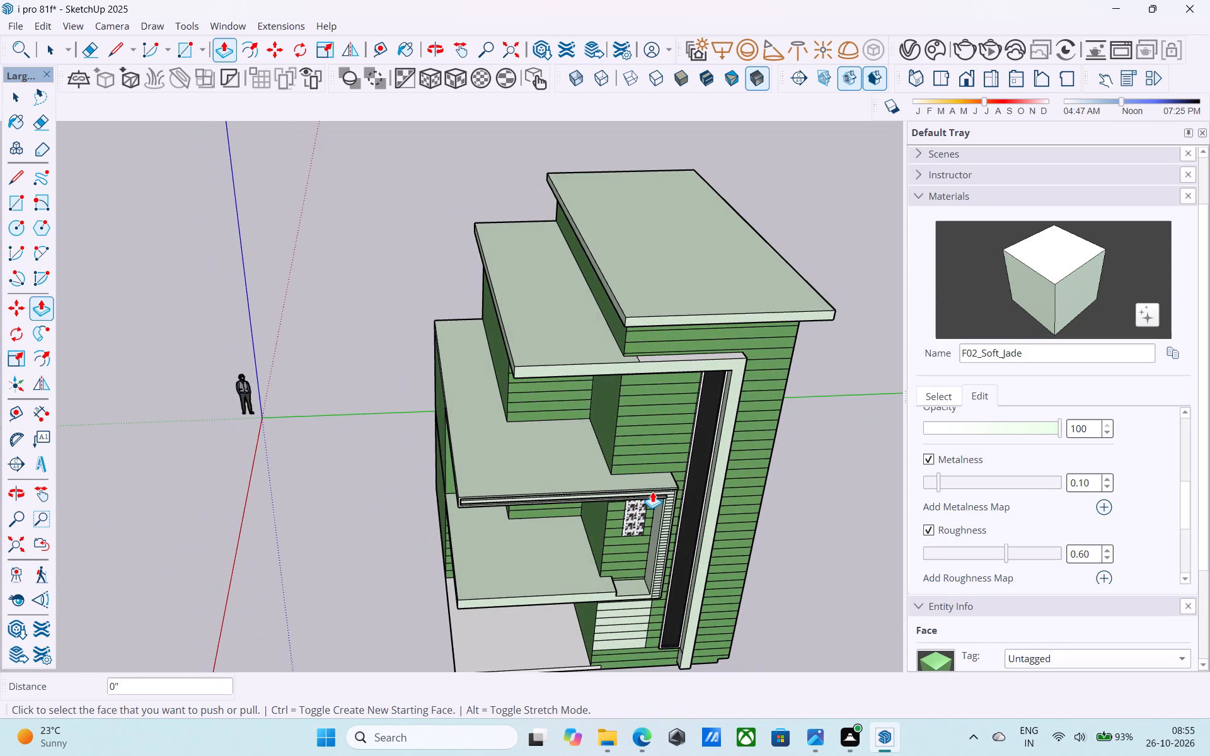
shift+middle_click(673, 498)
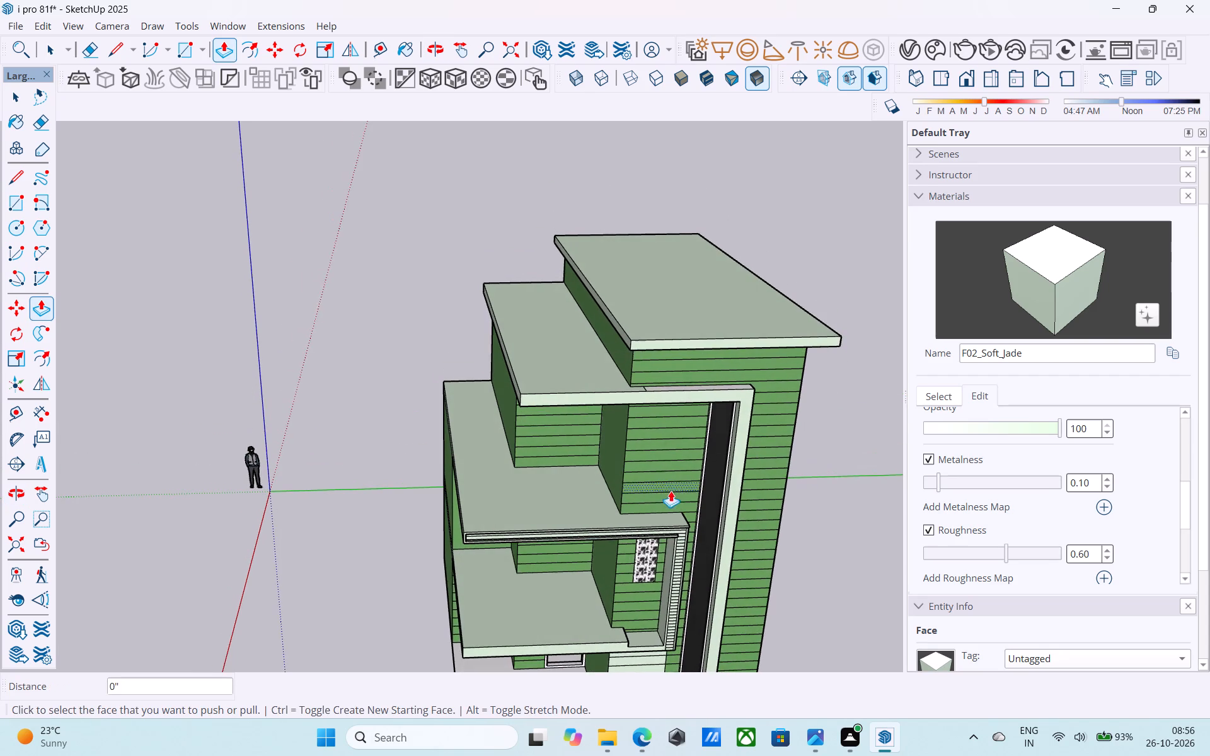
scroll(664, 479, up, 1)
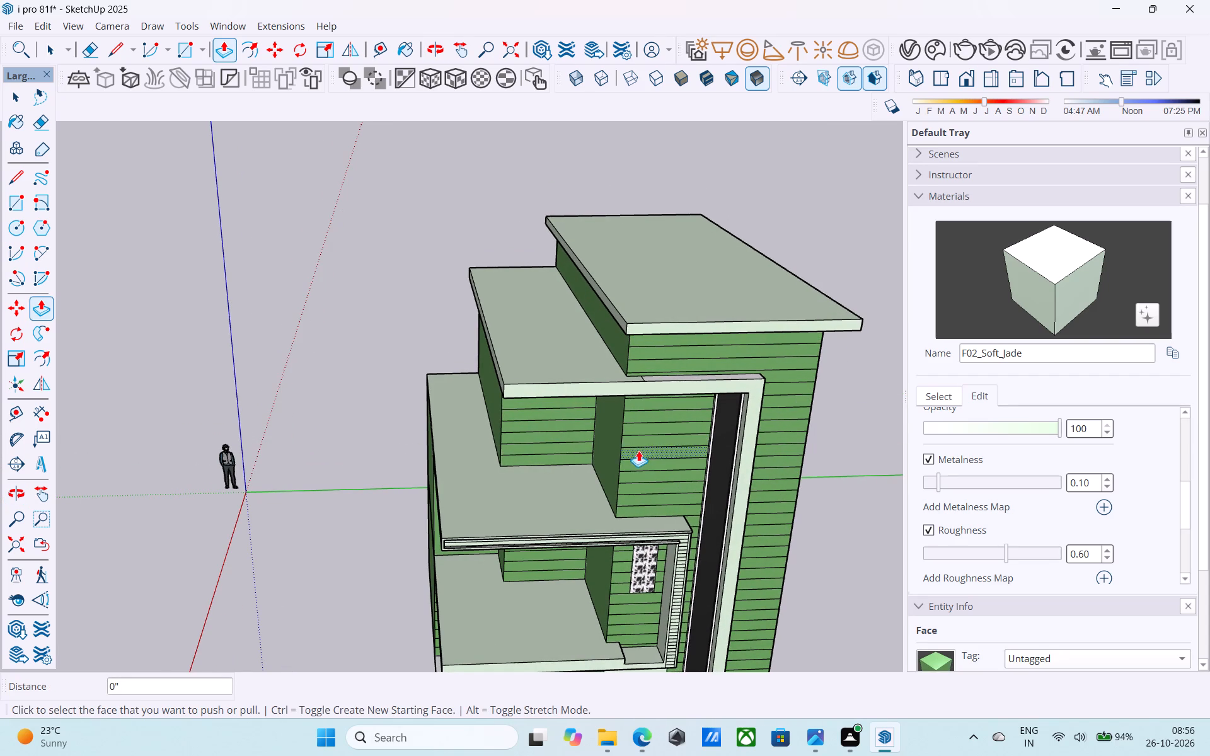
Paint the uncoloured strip on top of the third-storey roof slab, along the tower wall, with F02_Soft_Jade.
scroll(637, 441, up, 1)
middle_drag(632, 441, 599, 474)
scroll(638, 365, up, 5)
scroll(640, 366, down, 1)
scroll(642, 379, up, 4)
click(1056, 275)
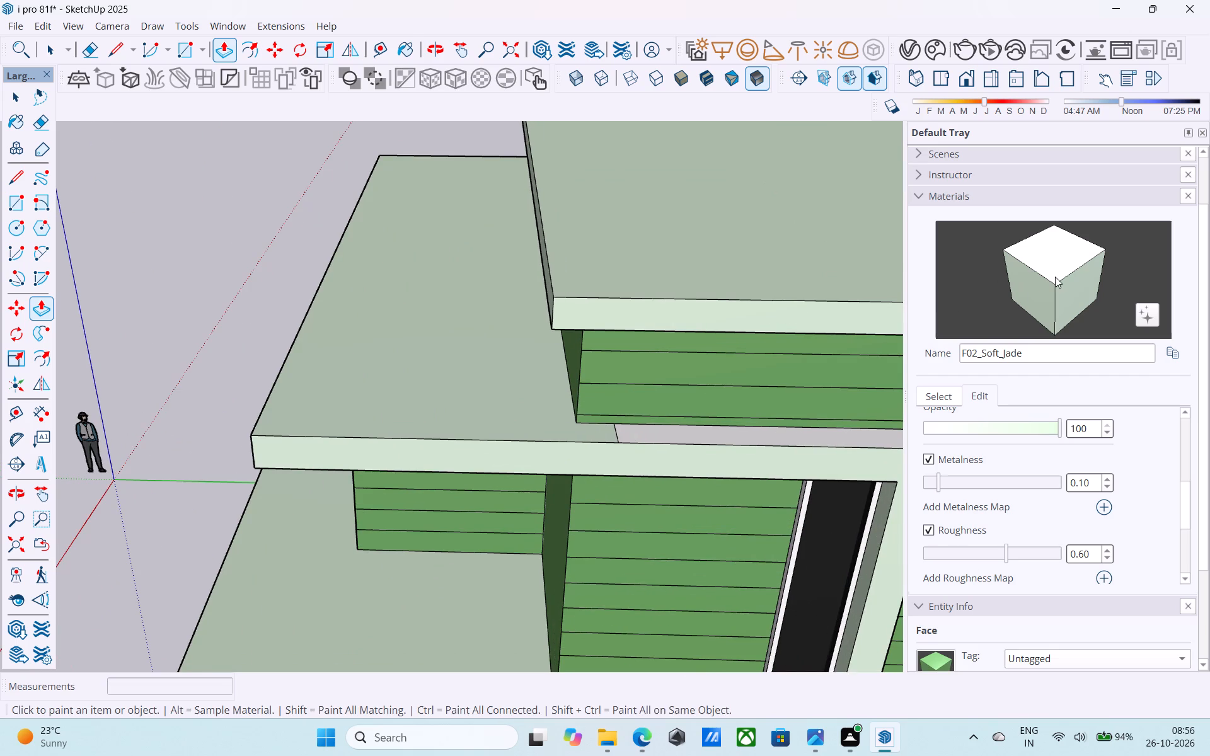
click(675, 440)
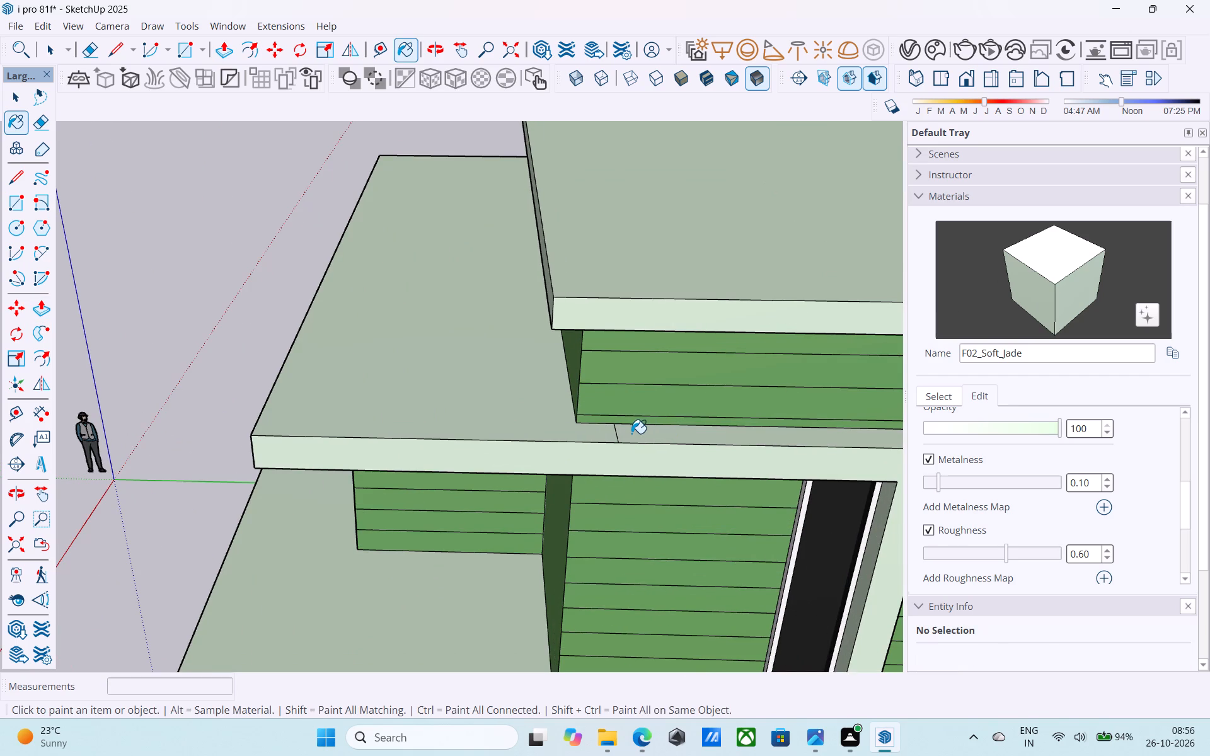
Erase the short line separating the newly painted strip from the rest of the slab's top face.
key(e)
drag(626, 437, 608, 434)
scroll(710, 439, down, 1)
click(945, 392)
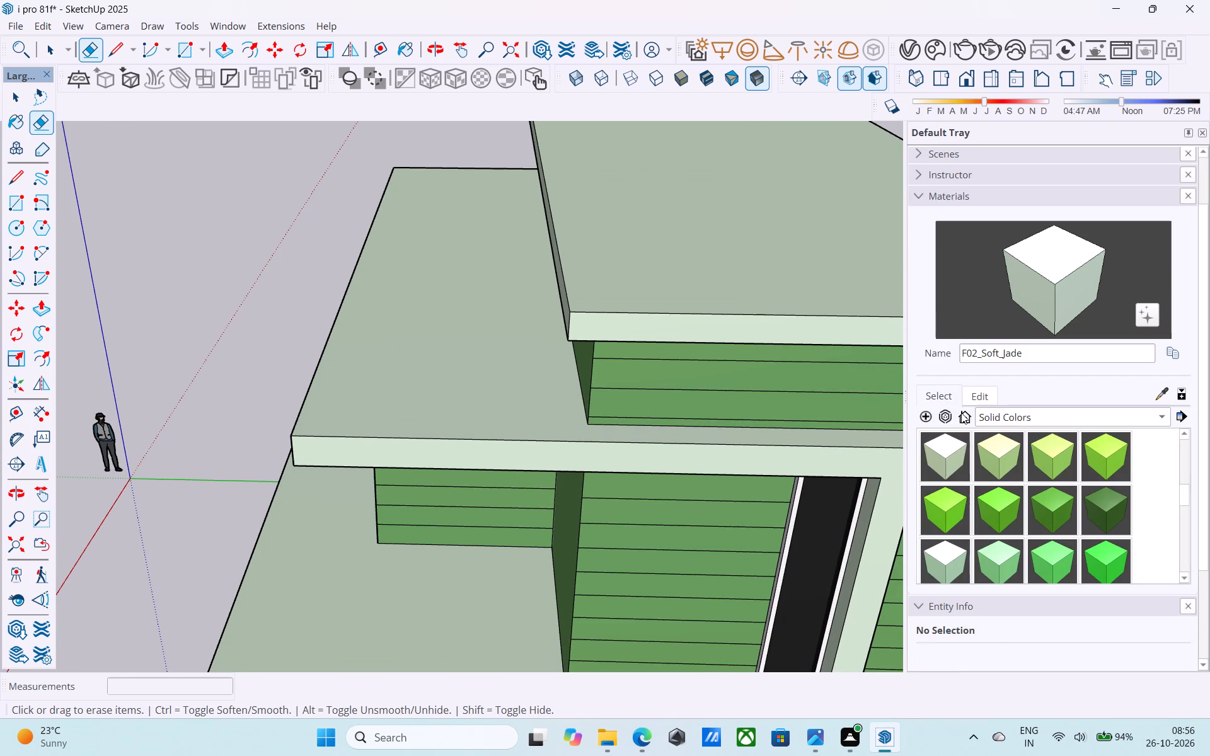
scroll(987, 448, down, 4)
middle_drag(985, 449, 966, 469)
Draw a 1' vertical line across the front edge of the third-storey roof slab, just past the tower's side wall.
key(l)
scroll(814, 474, down, 5)
middle_drag(807, 479, 771, 490)
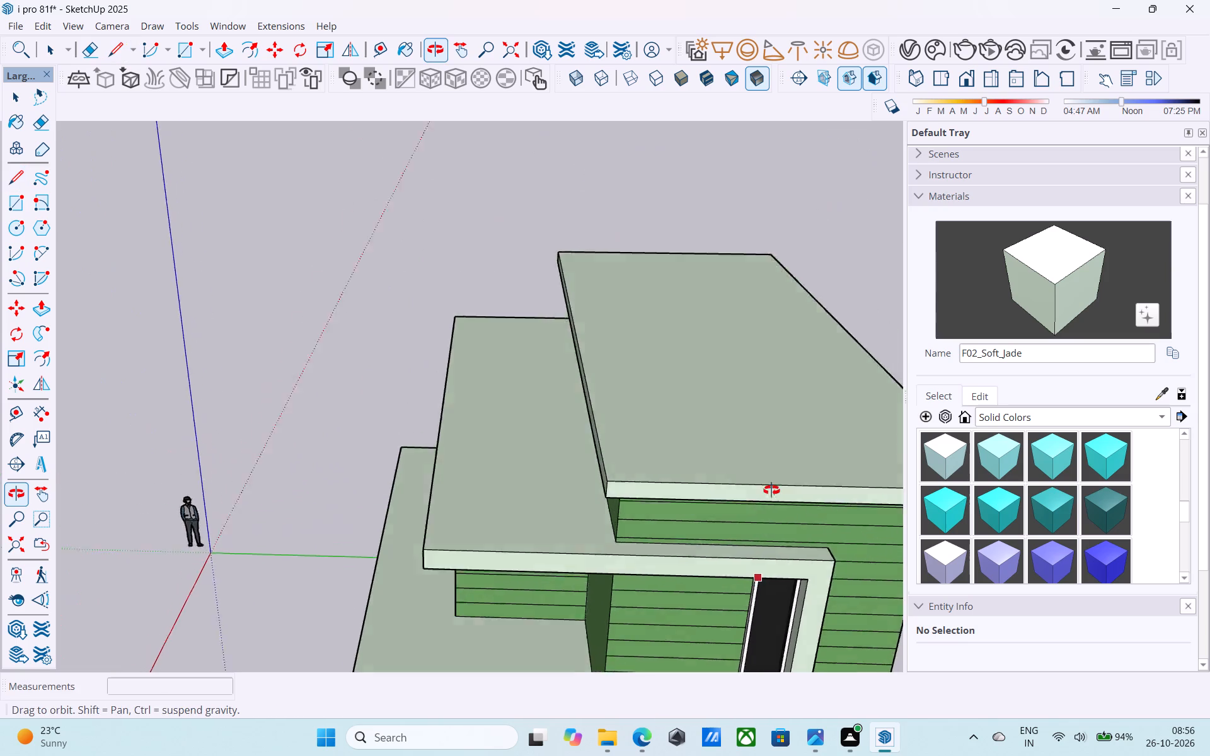
middle_drag(771, 490, 736, 412)
scroll(729, 415, up, 5)
shift+scroll(727, 416, down, 1)
shift+middle_drag(726, 418, 712, 421)
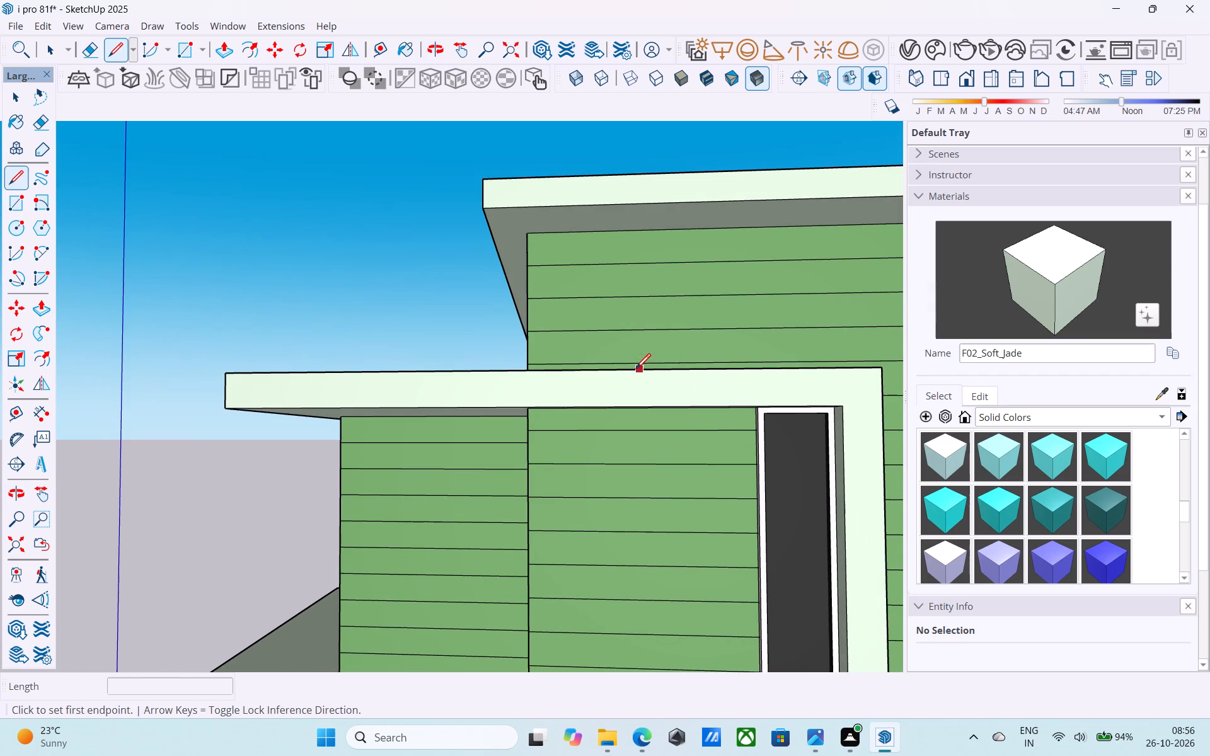
scroll(616, 370, up, 3)
middle_drag(614, 375, 616, 453)
scroll(616, 447, up, 1)
click(616, 421)
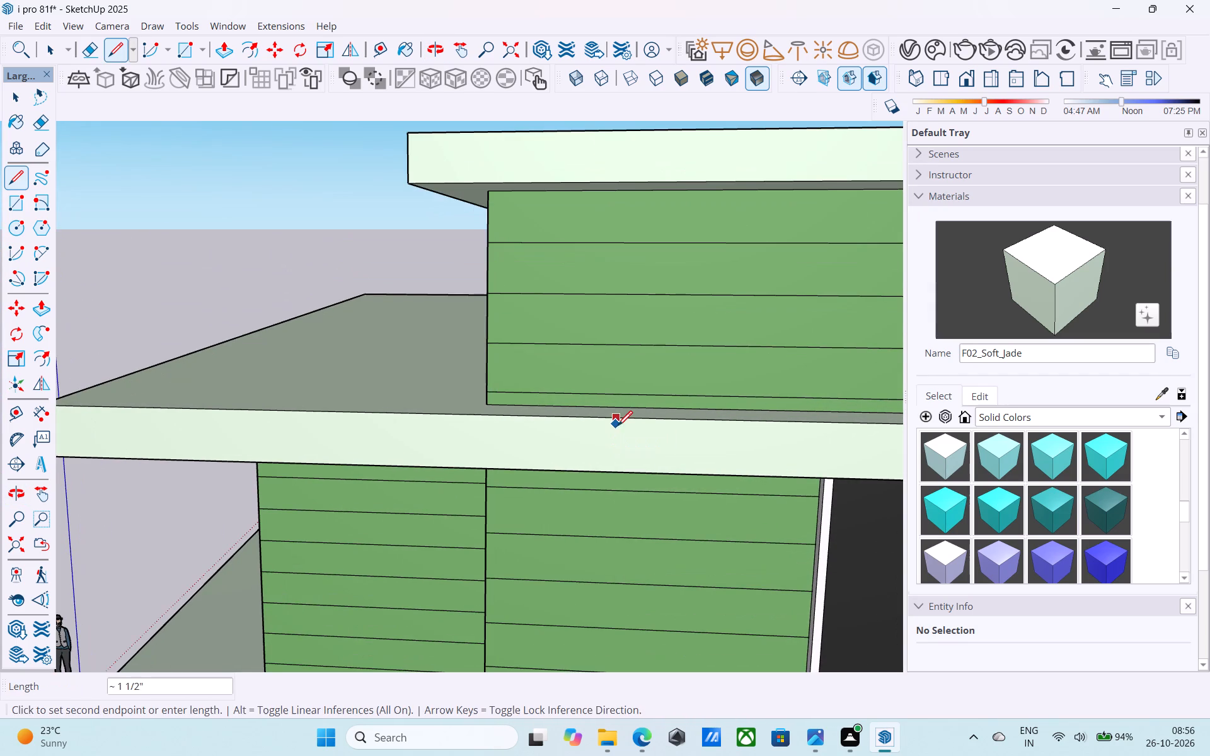
scroll(618, 431, down, 3)
shift+middle_drag(618, 434, 626, 316)
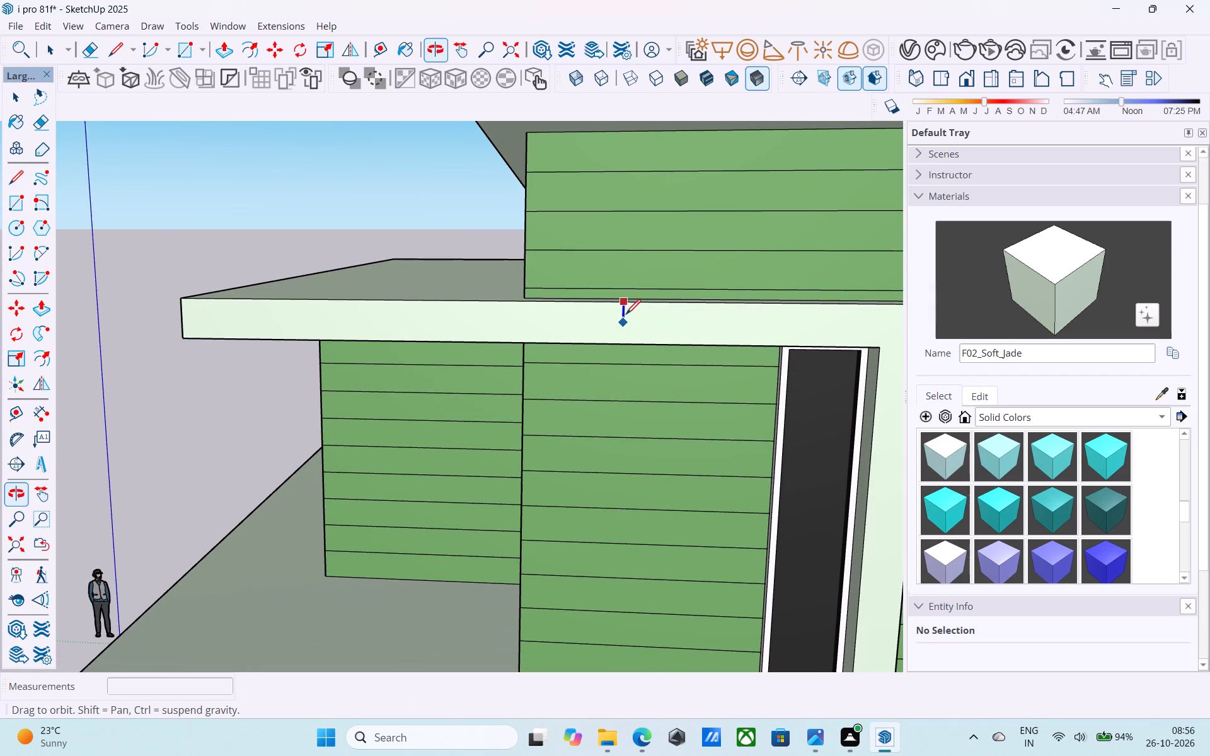
key(l)
click(581, 304)
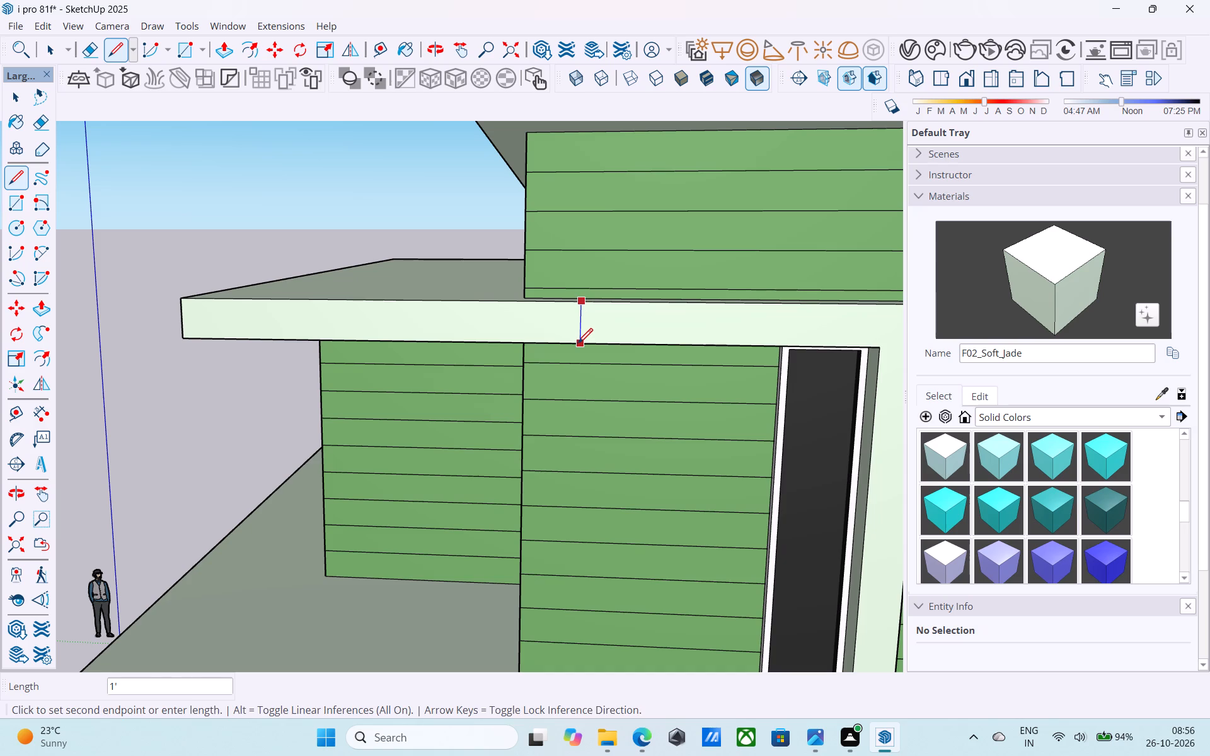
click(578, 345)
key(space)
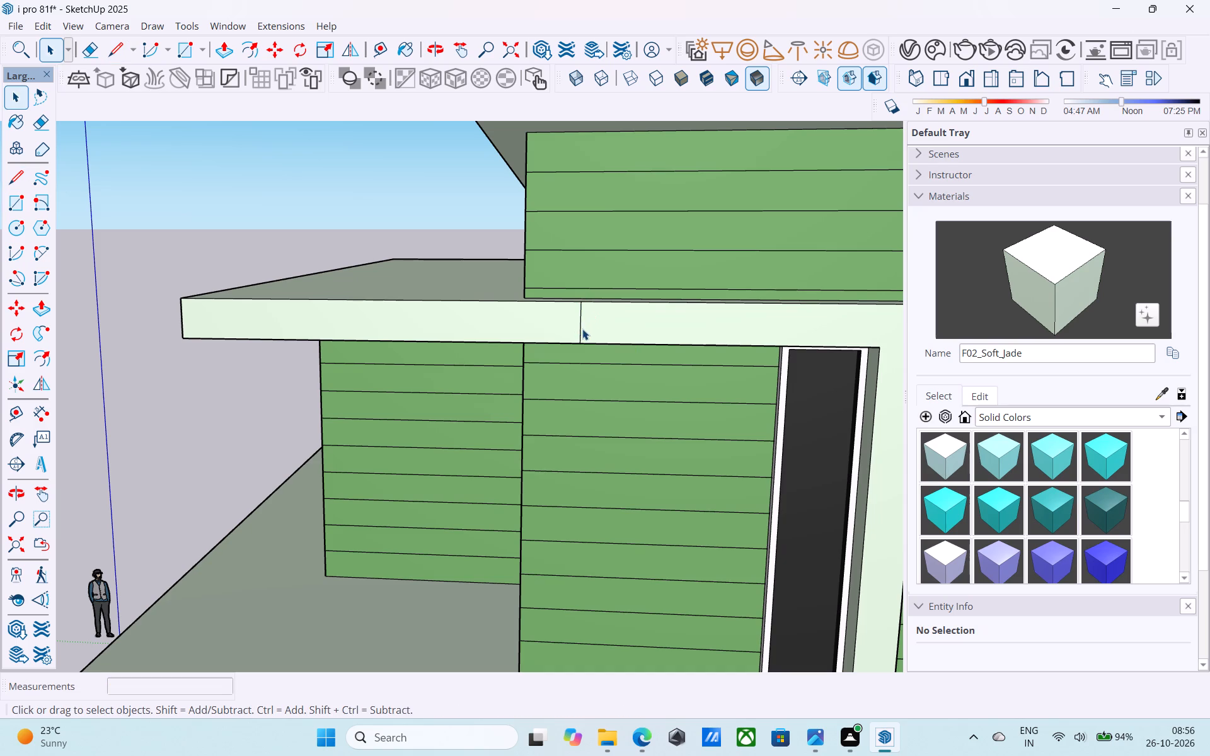
Copy the vertical line 3' along the slab's front edge towards the dark glass strip and divide the distance into six equal spaces.
click(581, 328)
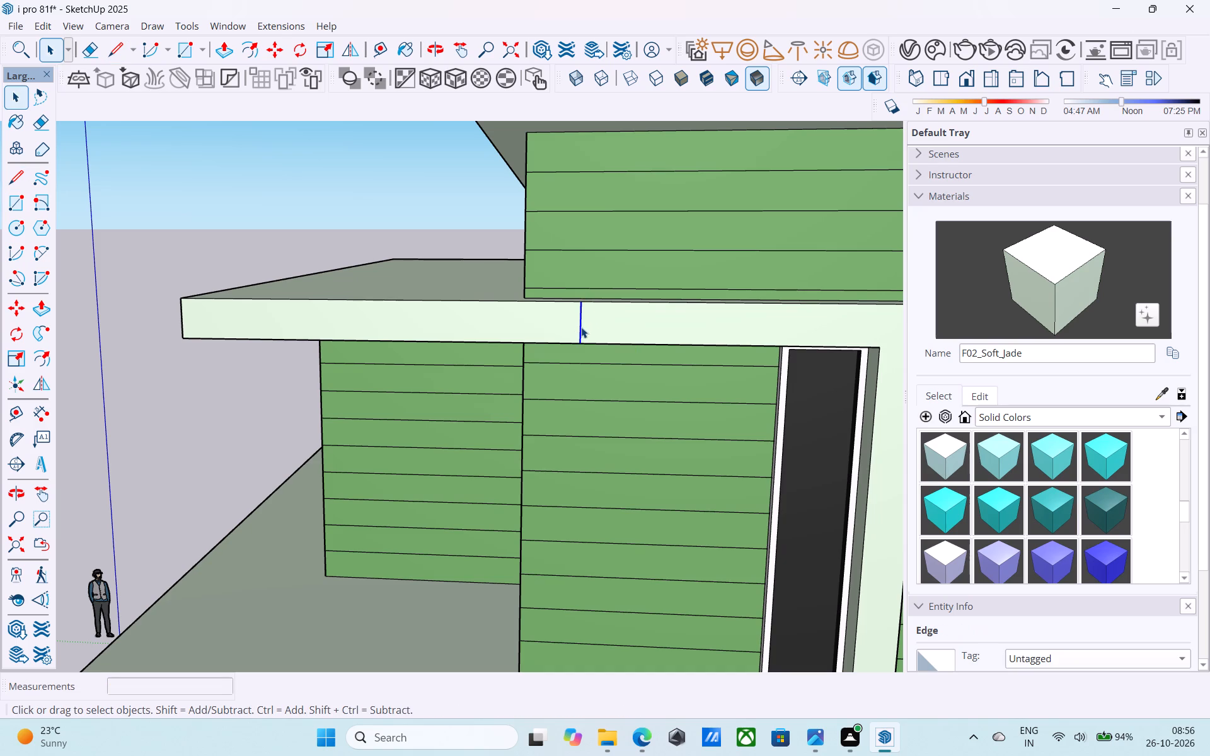
key(m)
click(584, 306)
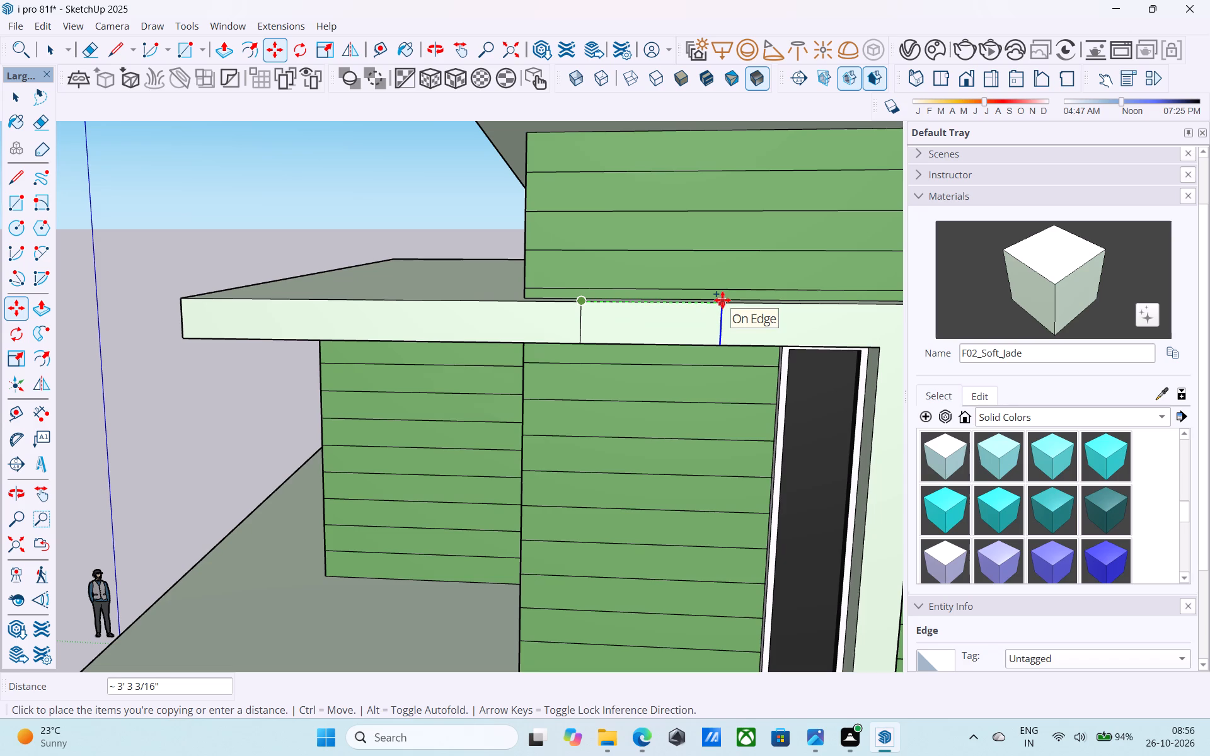
text(2')
key(Return)
text(4')
key(Return)
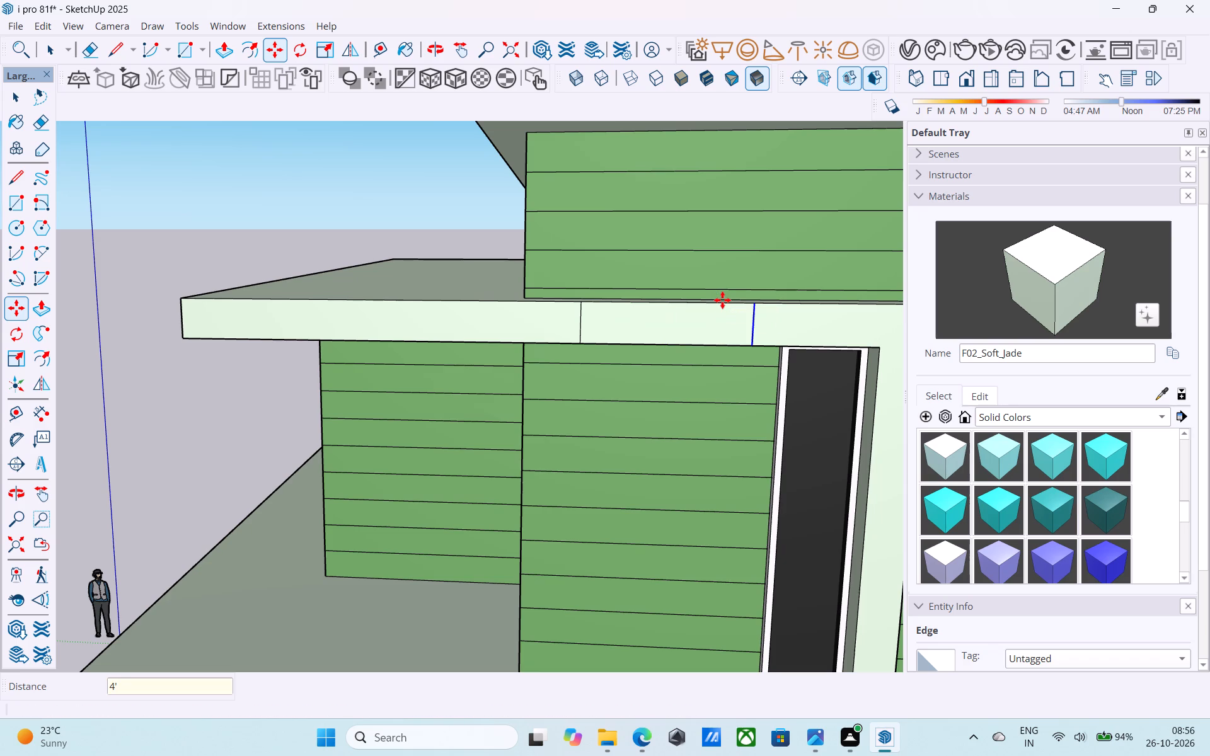
text(3')
key(Return)
text(/6')
key(Return)
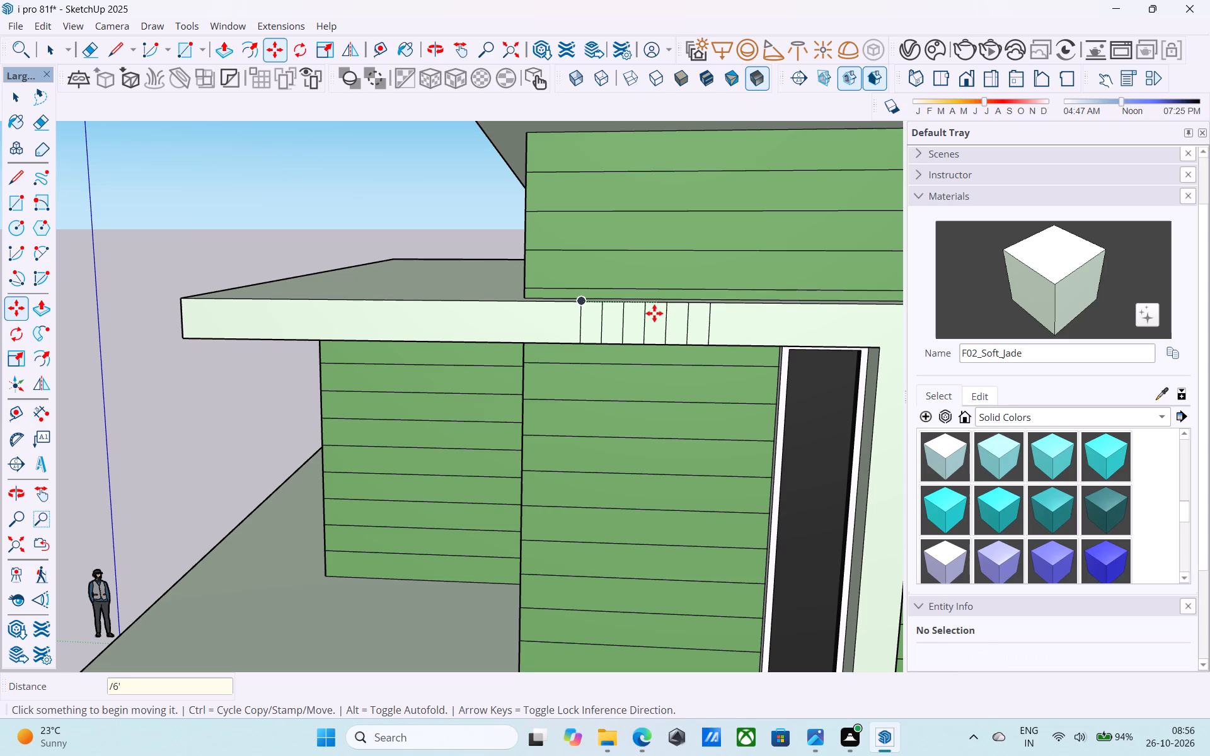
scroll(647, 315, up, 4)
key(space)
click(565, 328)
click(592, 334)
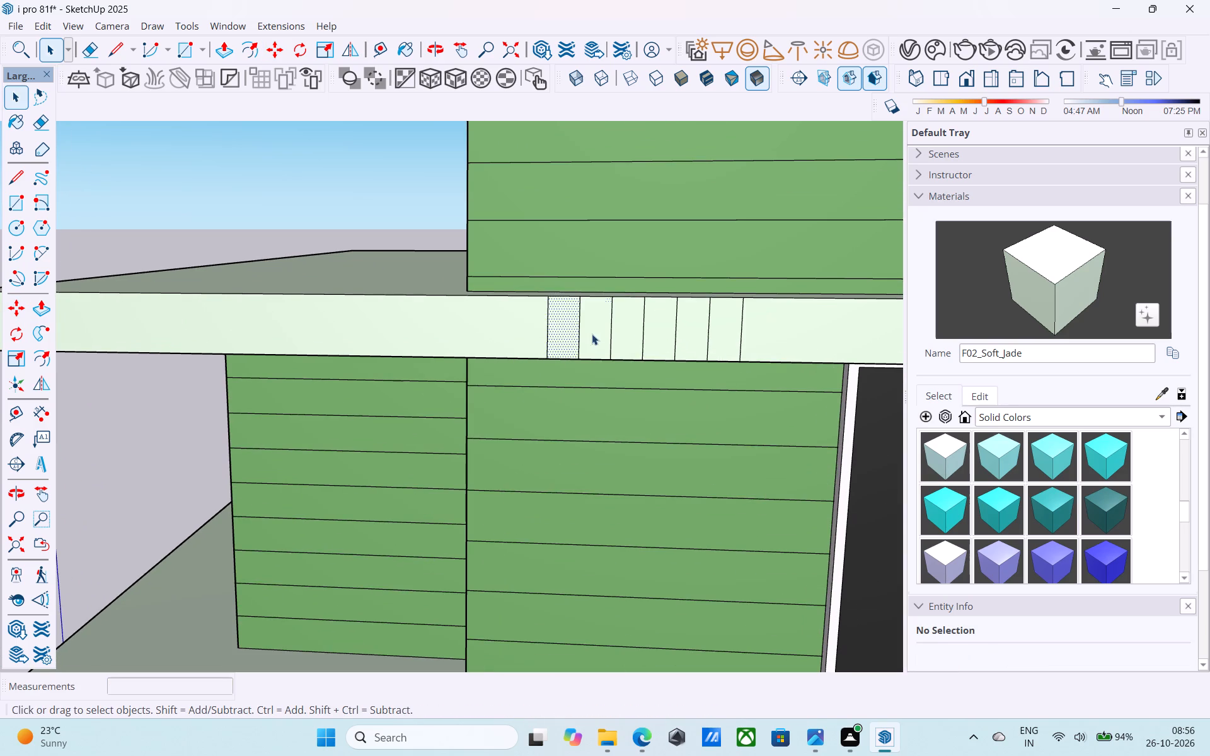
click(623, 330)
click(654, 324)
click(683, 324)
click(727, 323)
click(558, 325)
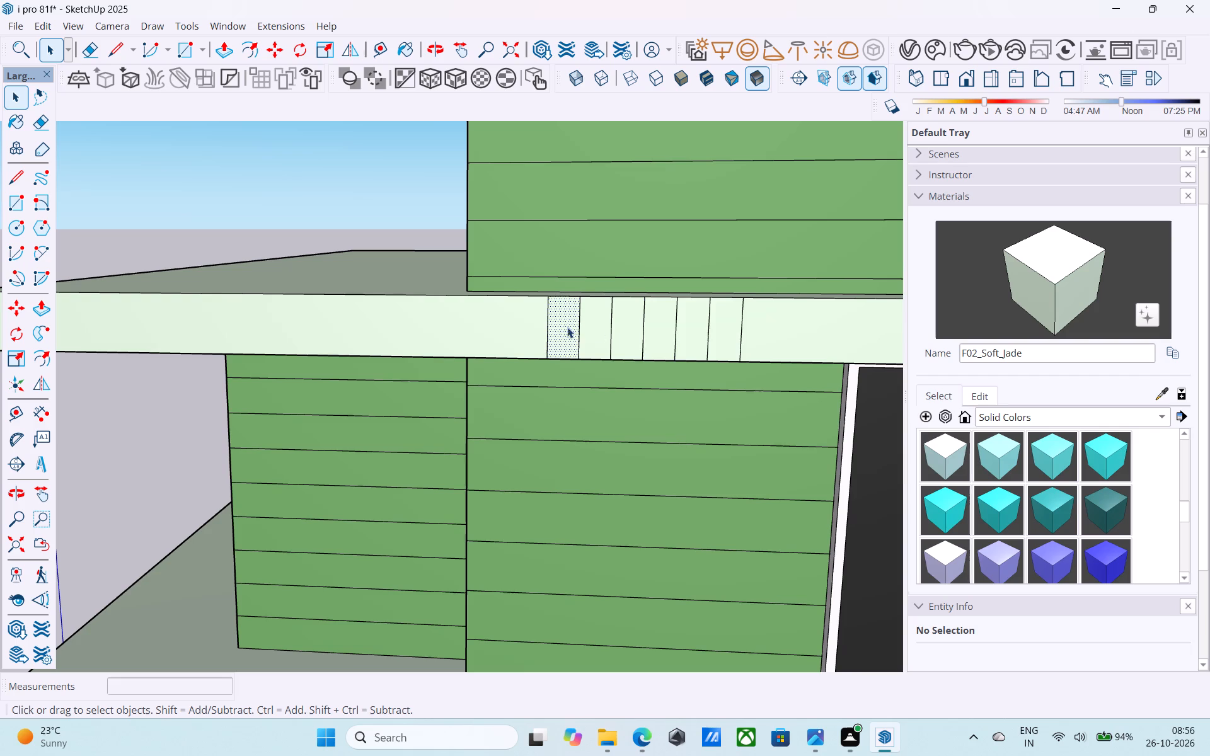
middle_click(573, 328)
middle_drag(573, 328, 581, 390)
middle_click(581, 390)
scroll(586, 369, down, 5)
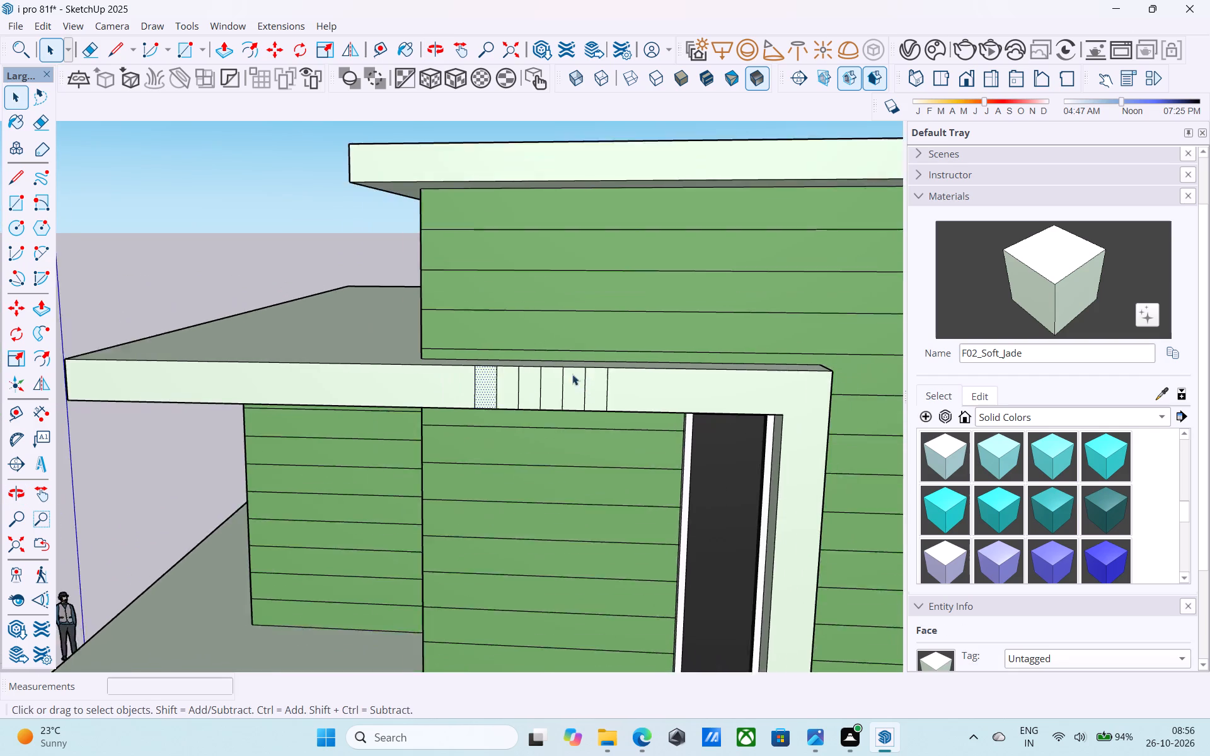
Push/Pull the first, third and fifth strips on the slab's front edge outward by 6" to form raised blocks.
scroll(525, 387, up, 4)
click(478, 369)
key(p)
click(478, 369)
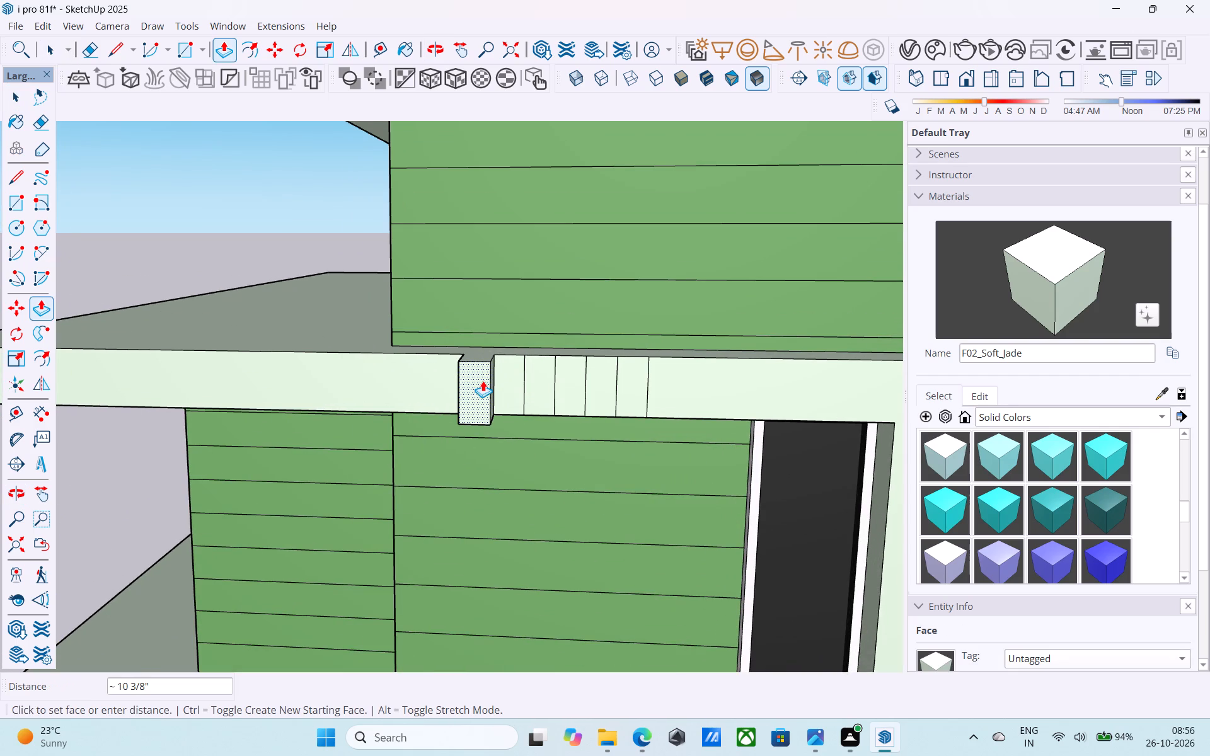
key(6)
key(shift+quotedbl)
key(Return)
double_click(547, 366)
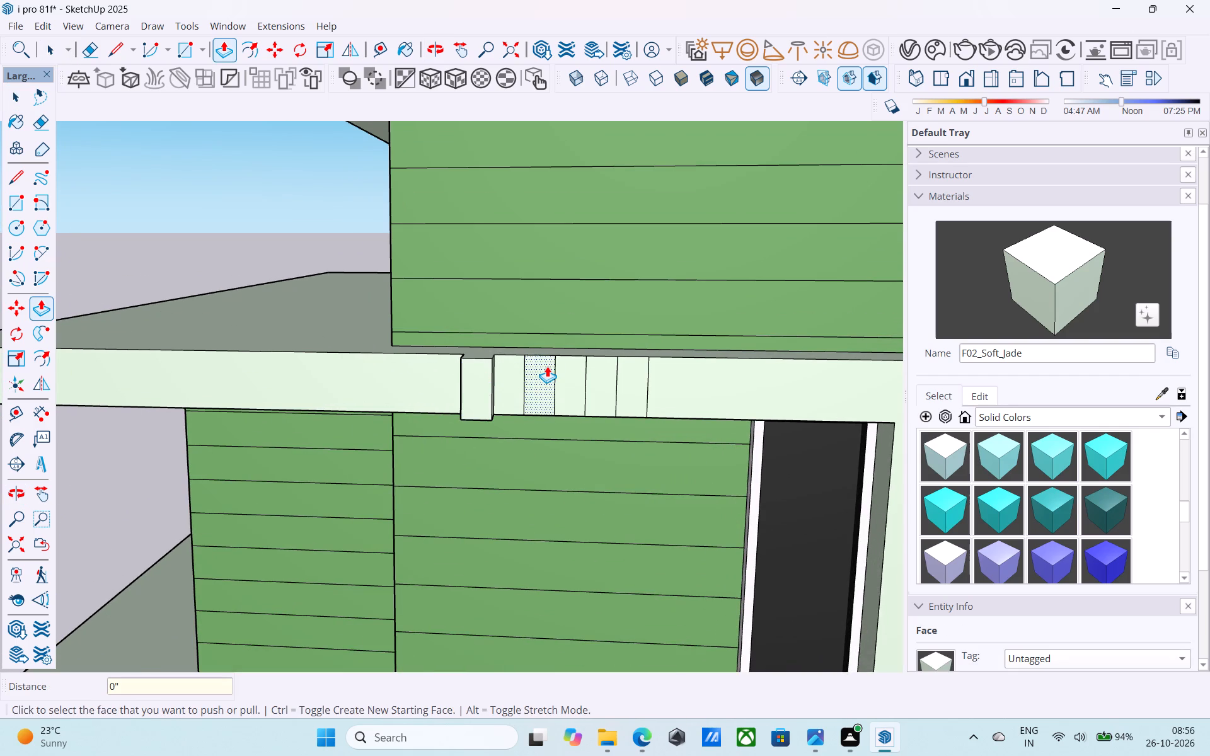
double_click(601, 360)
key(space)
Erase the leftover vertical line bounding the sixth strip, beyond the last raised block.
key(e)
drag(640, 375, 672, 390)
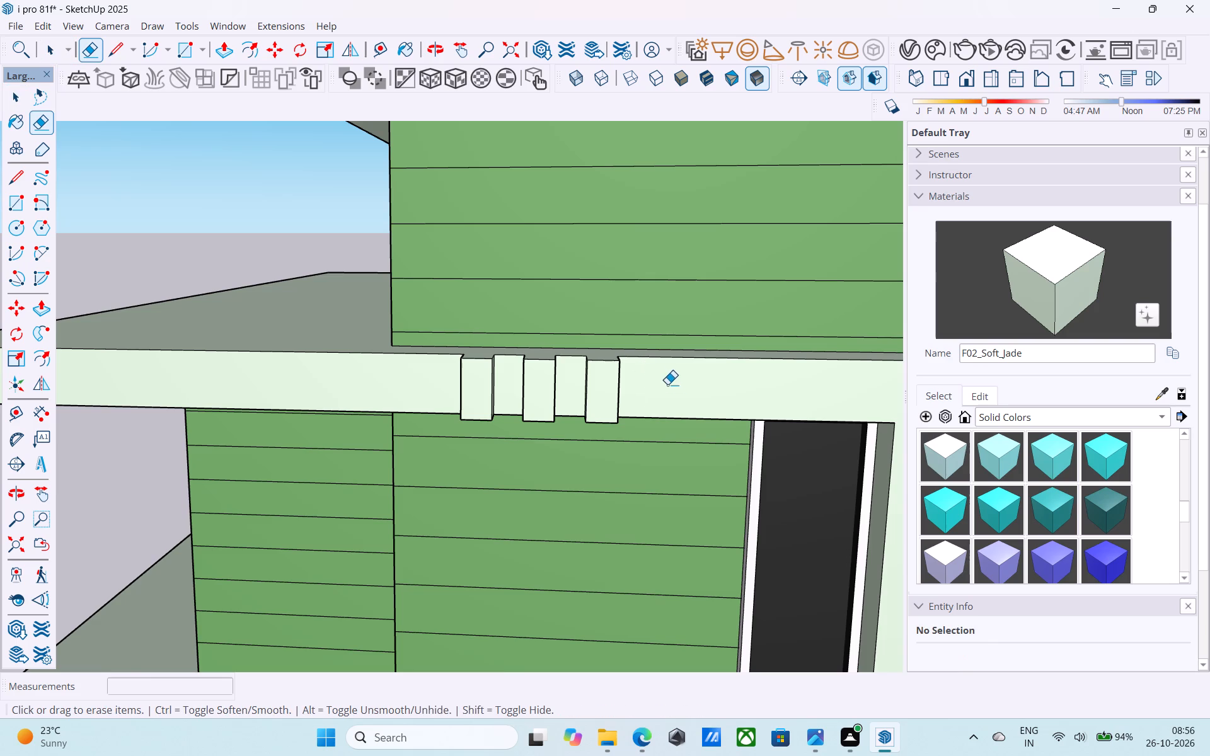
Draw 6" lines along the slab's top edge behind each of the three raised blocks to close their top faces.
scroll(662, 375, down, 12)
middle_drag(664, 374, 672, 428)
scroll(625, 414, up, 4)
key(space)
middle_drag(610, 403, 617, 433)
scroll(616, 430, up, 10)
key(l)
click(547, 398)
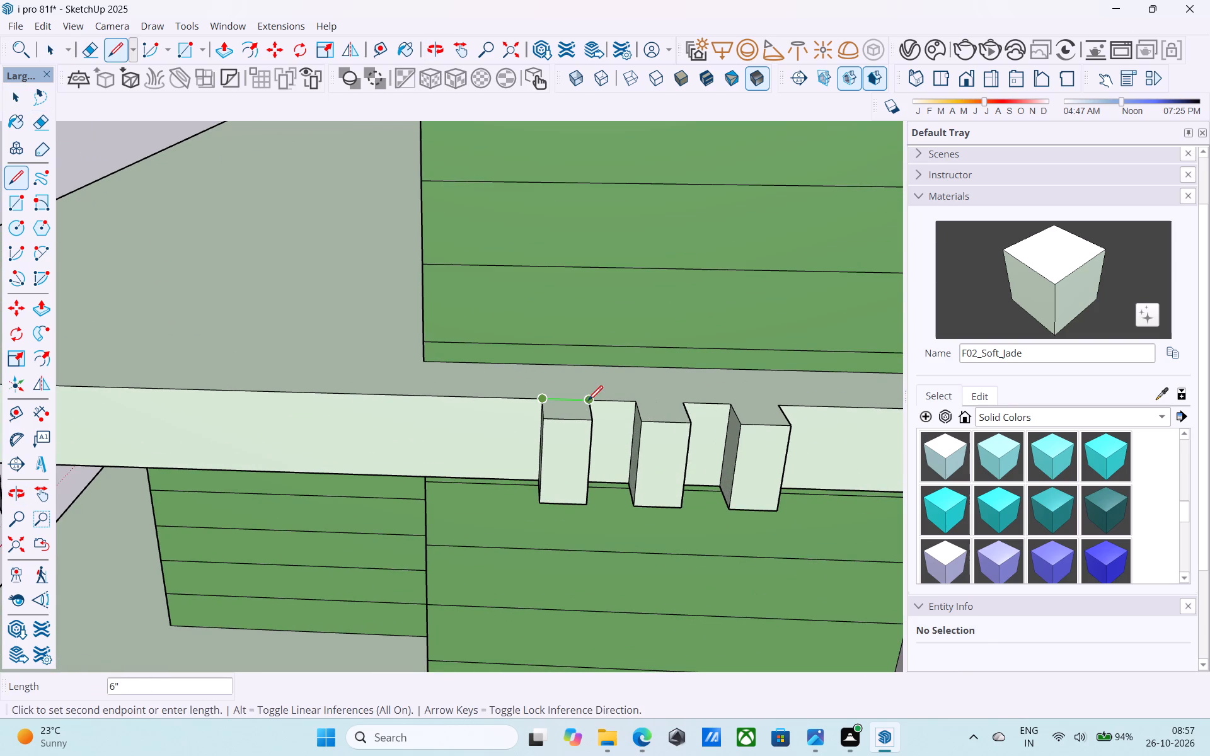
click(588, 402)
click(638, 402)
click(688, 403)
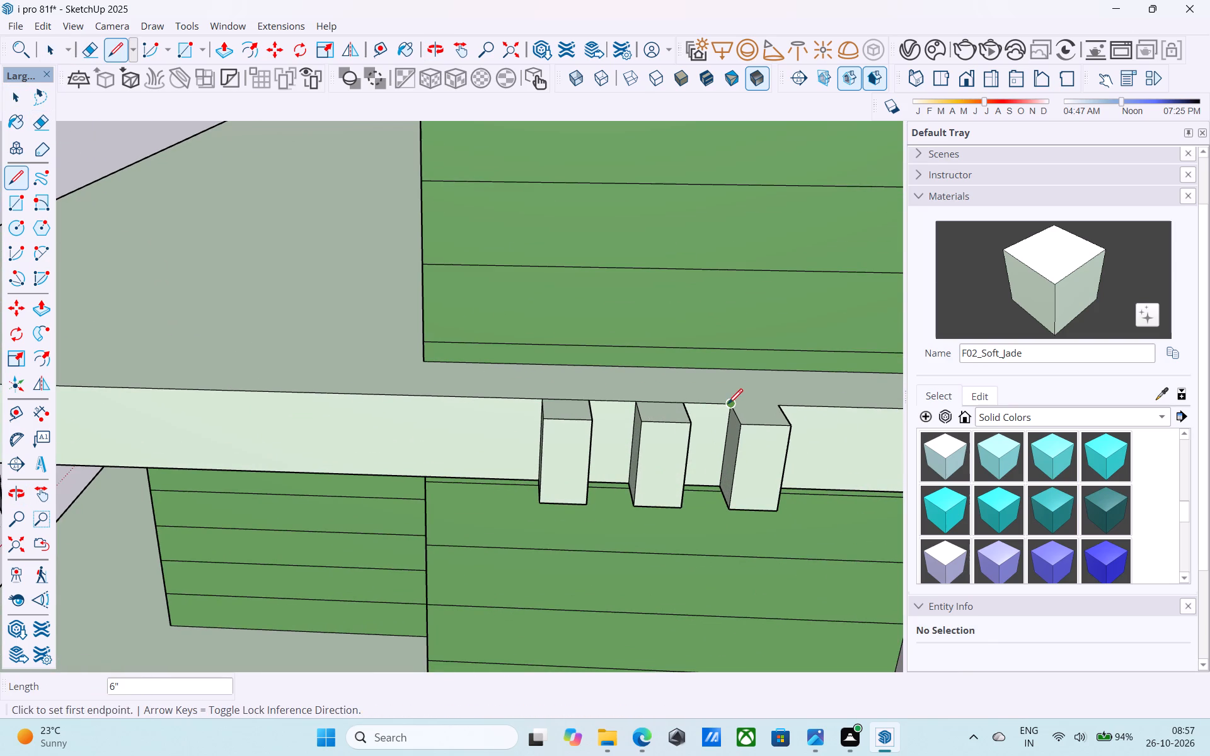
click(728, 405)
click(776, 409)
Draw 6" lines along the slab's lower front edge behind each of the three raised blocks to close their bottom faces.
scroll(747, 437, down, 4)
middle_drag(734, 448, 766, 134)
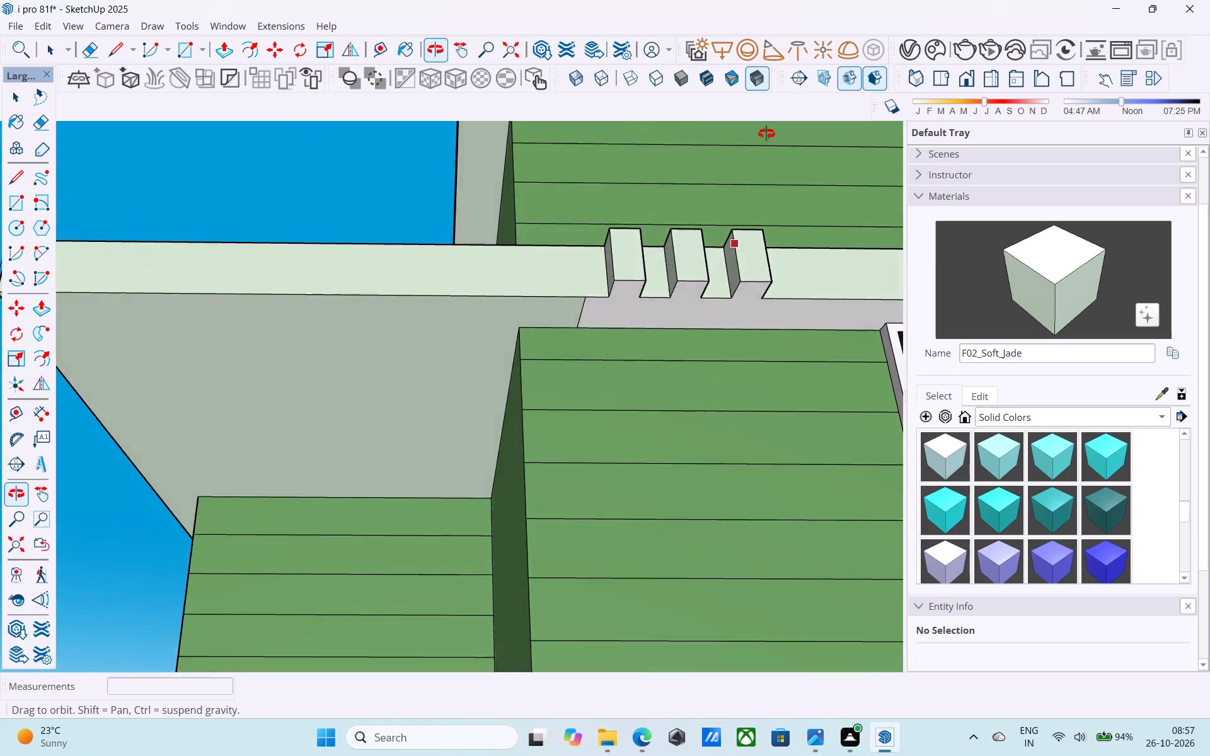
middle_drag(766, 134, 767, 147)
scroll(638, 337, up, 9)
drag(584, 255, 578, 254)
click(673, 257)
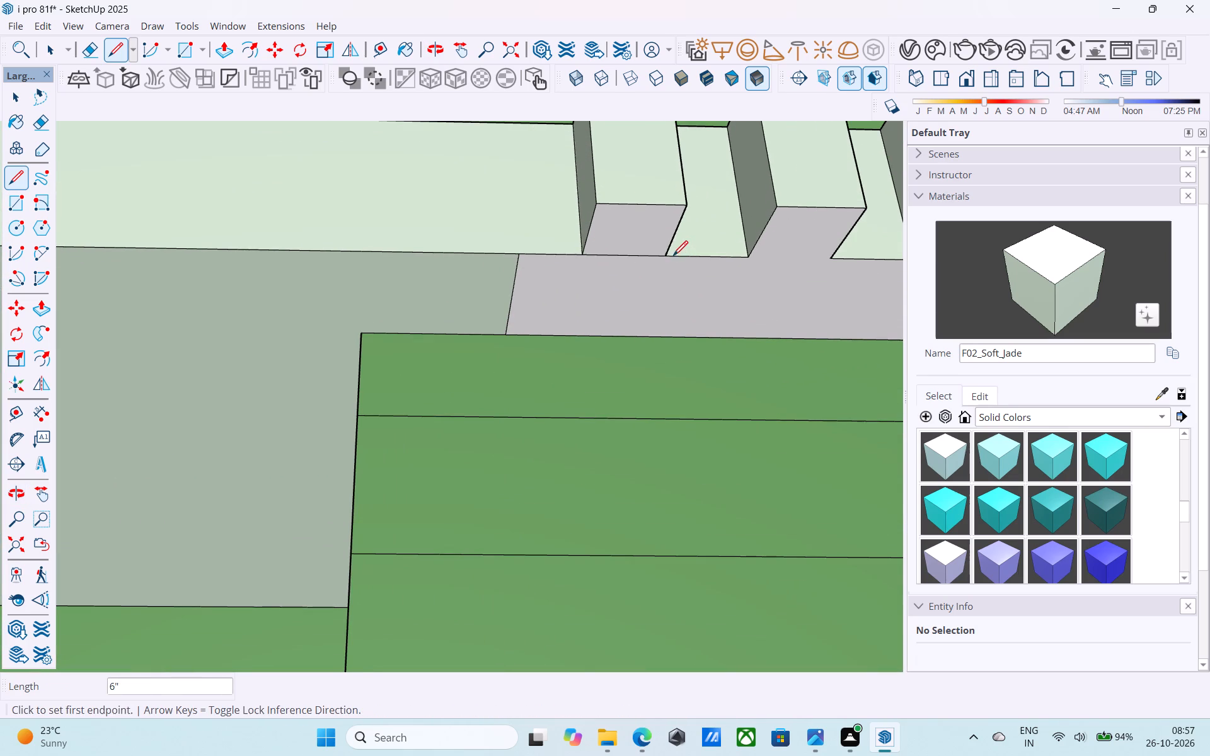
scroll(415, 299, down, 4)
scroll(666, 292, up, 3)
click(629, 262)
click(712, 267)
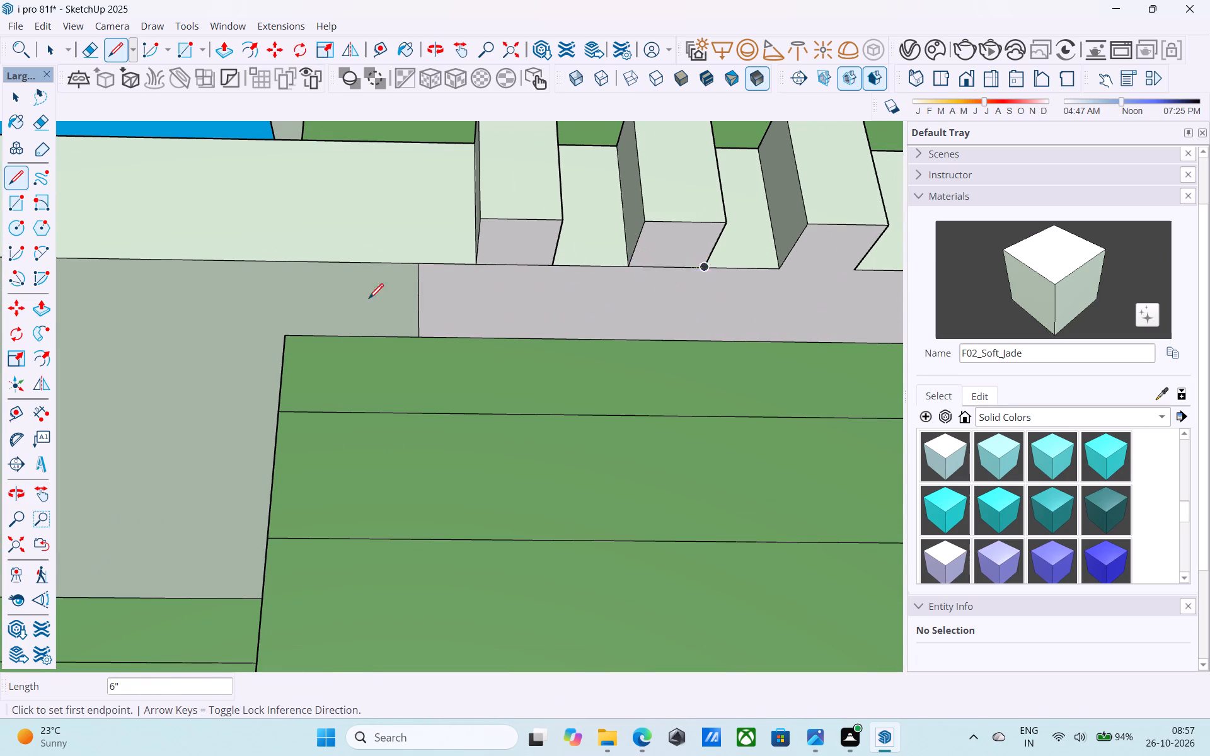
scroll(310, 318, down, 4)
scroll(593, 297, up, 3)
click(626, 282)
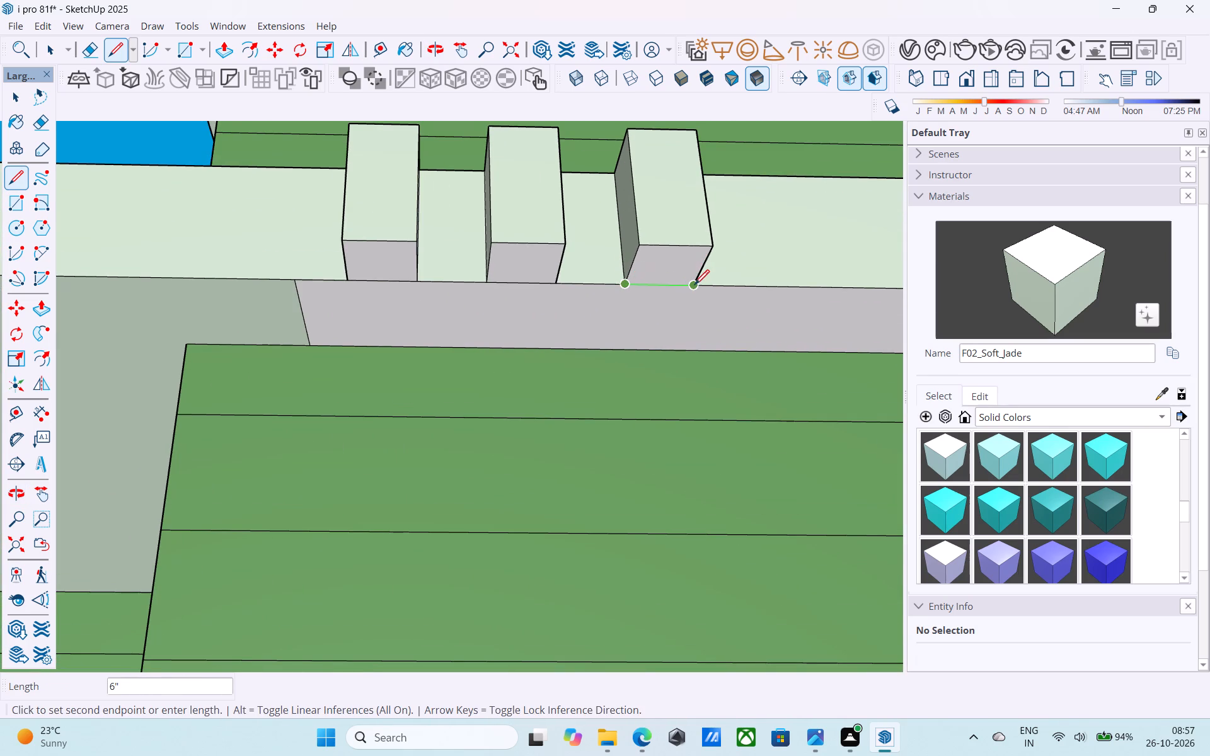
click(696, 286)
key(space)
Push/Pull the bottom faces of all three raised blocks downward by 2'.
click(412, 262)
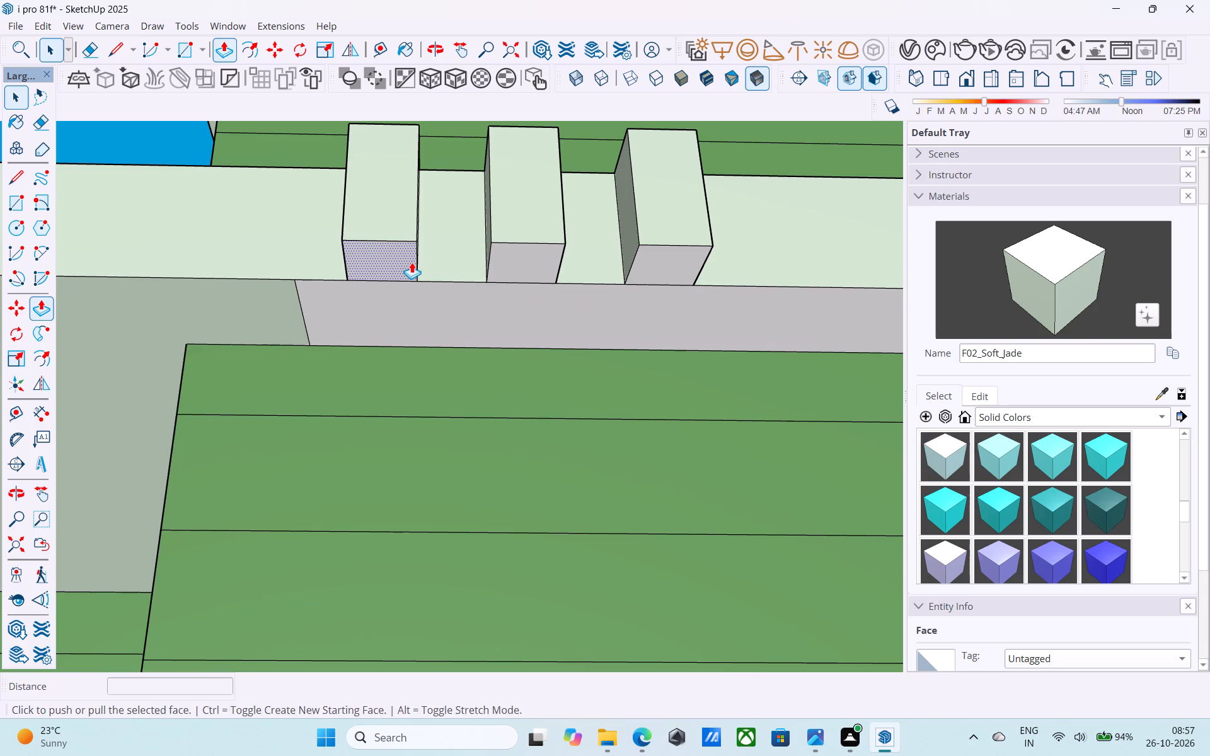
key(p)
click(412, 262)
text(2')
key(Return)
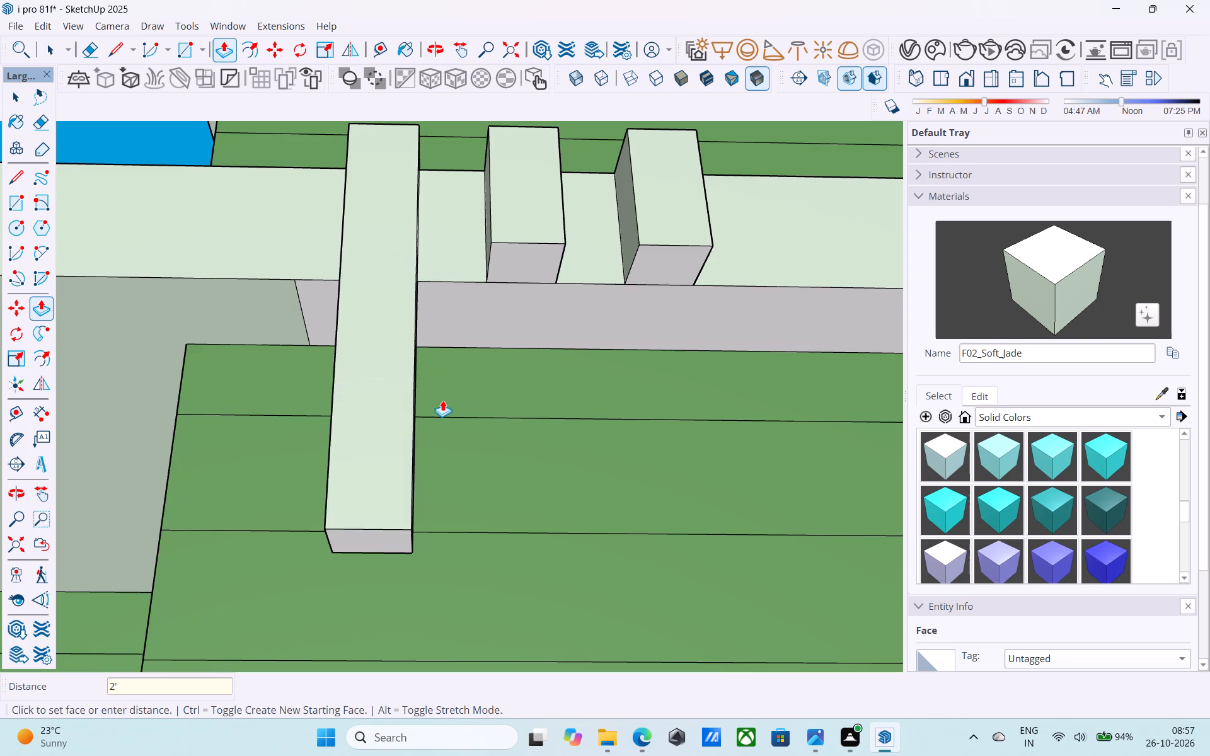
scroll(445, 396, down, 7)
click(490, 323)
key(space)
scroll(486, 335, up, 4)
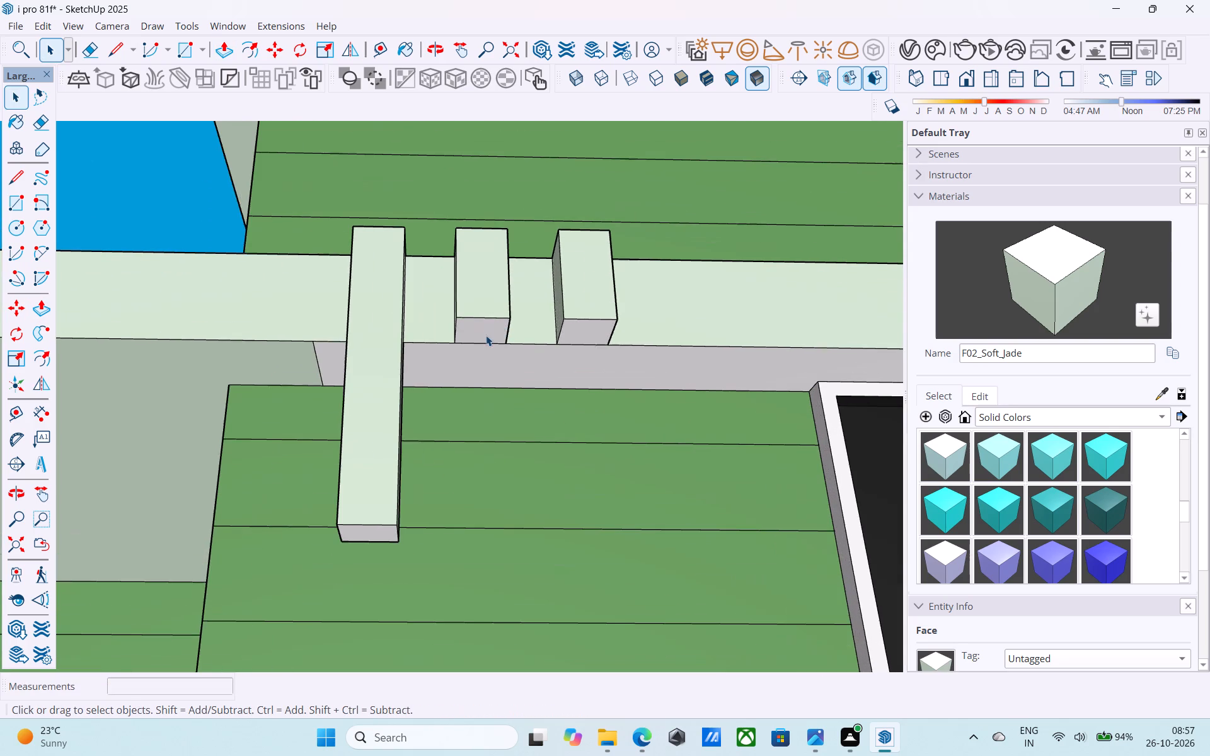
click(485, 332)
scroll(486, 332, up, 3)
key(p)
double_click(486, 332)
double_click(619, 333)
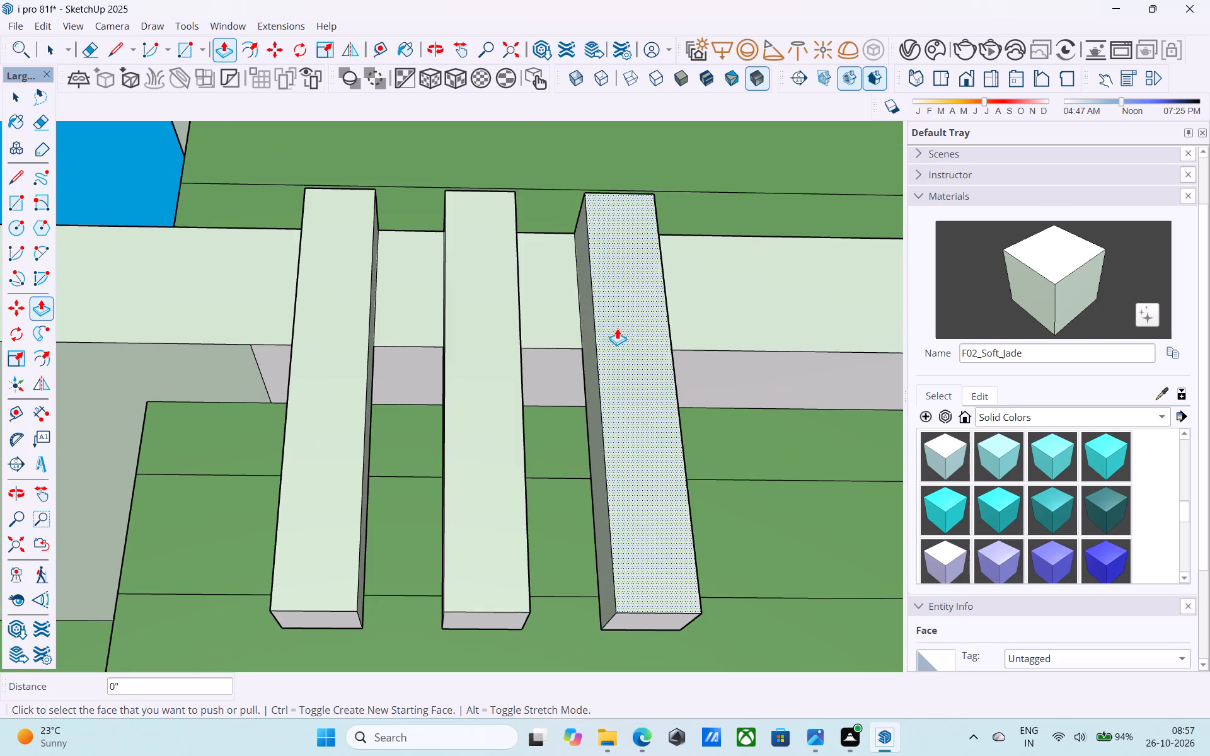
key(space)
Push/Pull the top faces of all three vertical bars upward by 1' above the roof slab.
scroll(614, 320, down, 10)
middle_drag(609, 316, 597, 560)
scroll(549, 408, down, 4)
middle_drag(545, 408, 551, 490)
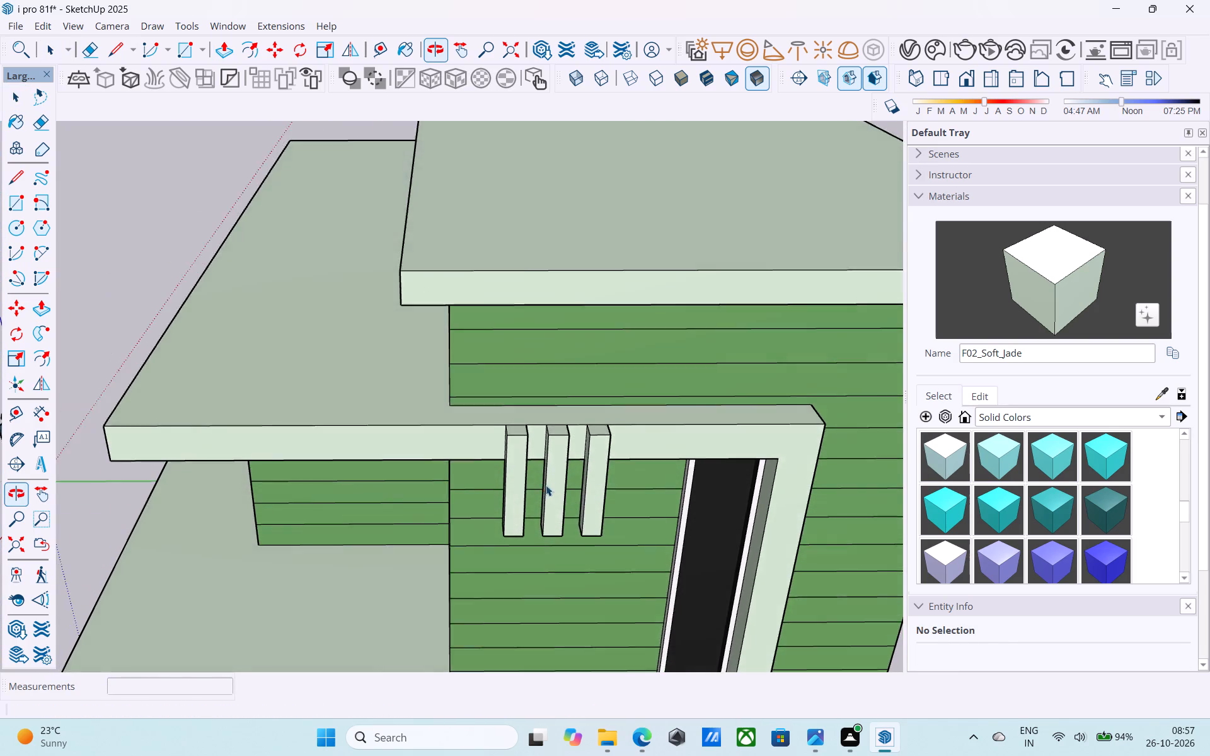
scroll(546, 483, up, 9)
click(497, 393)
scroll(497, 392, up, 3)
key(p)
click(497, 392)
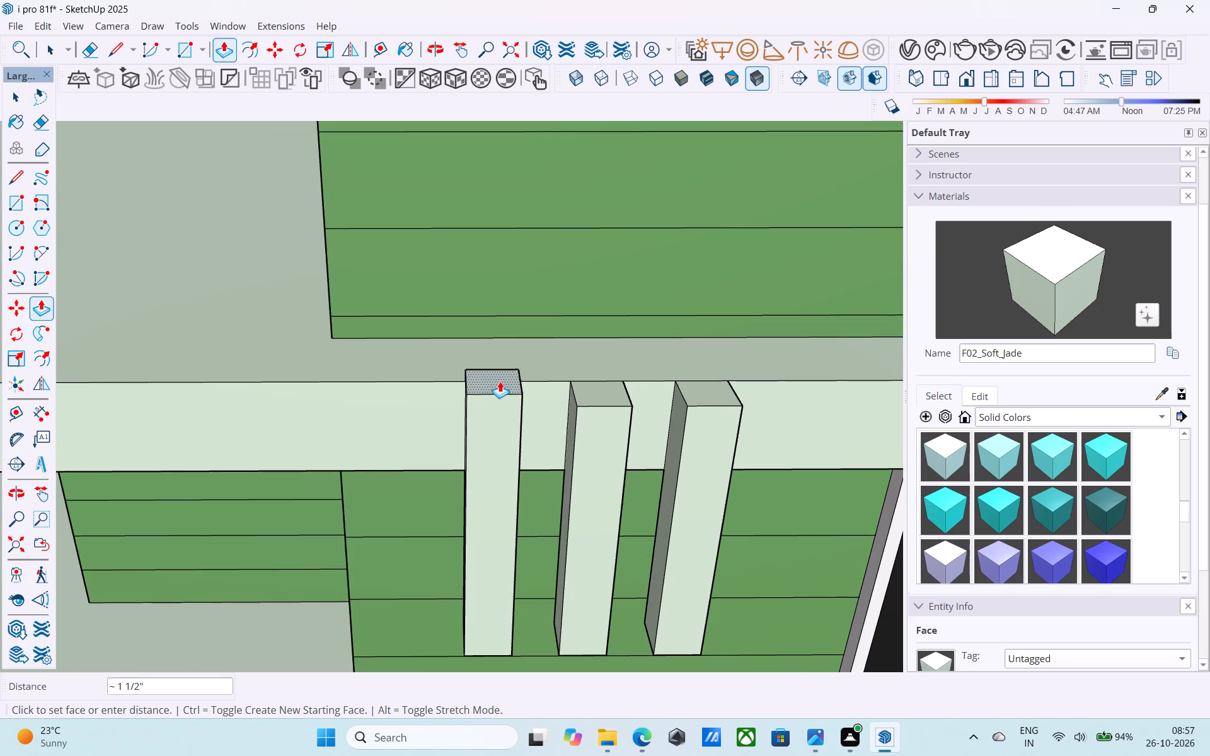
text(1')
key(Return)
double_click(587, 384)
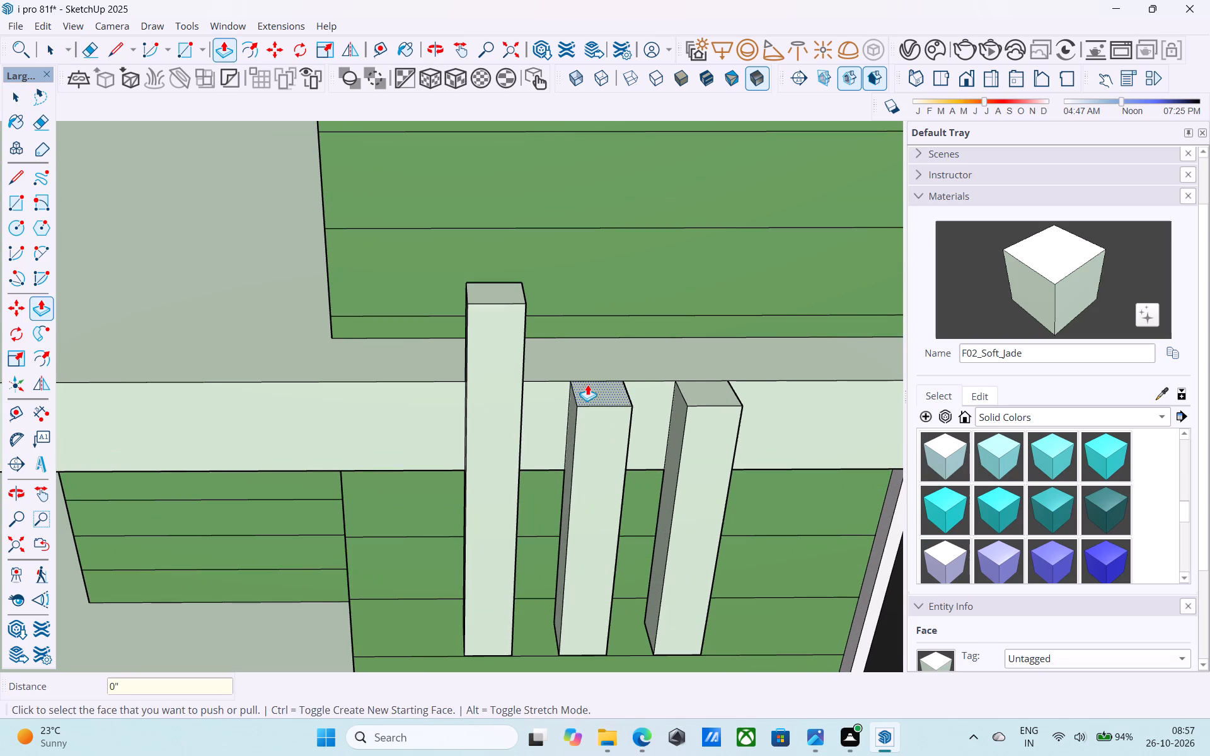
double_click(710, 390)
scroll(710, 384, down, 12)
key(space)
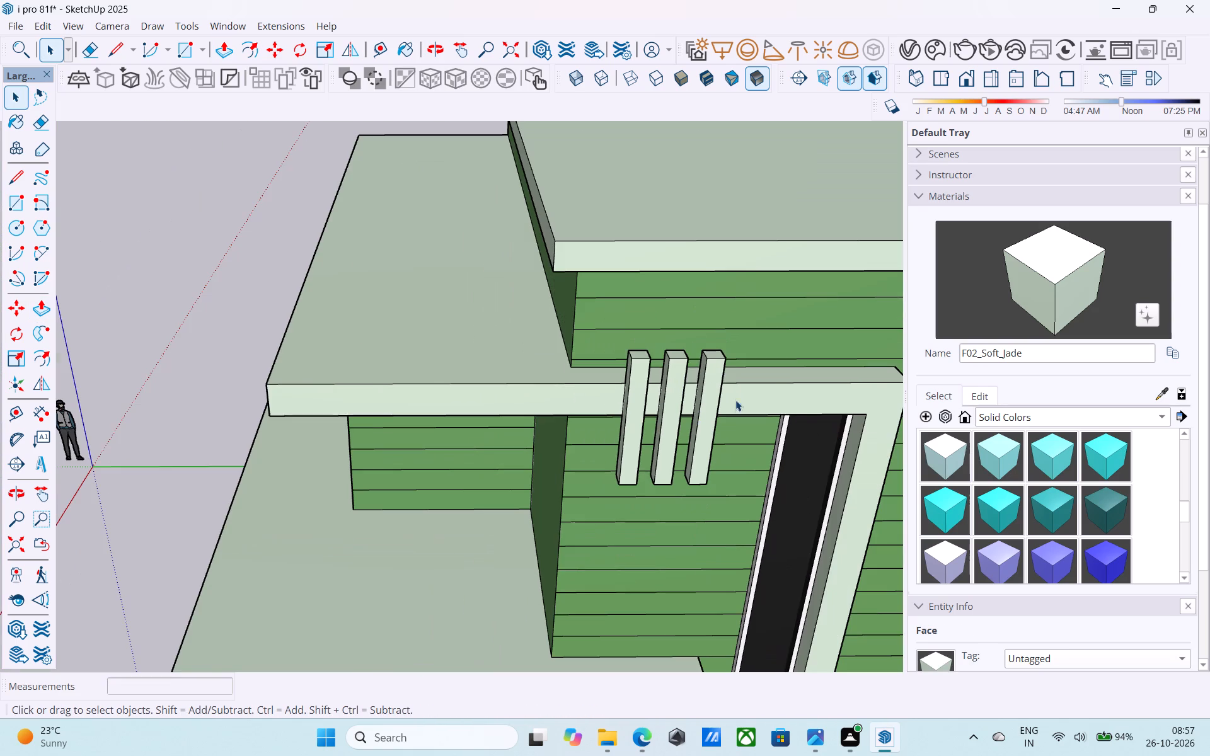
Paint the front faces of the three bars, and their side faces away from the dark glass strip, with M06_Steel_Smoke.
scroll(955, 451, down, 11)
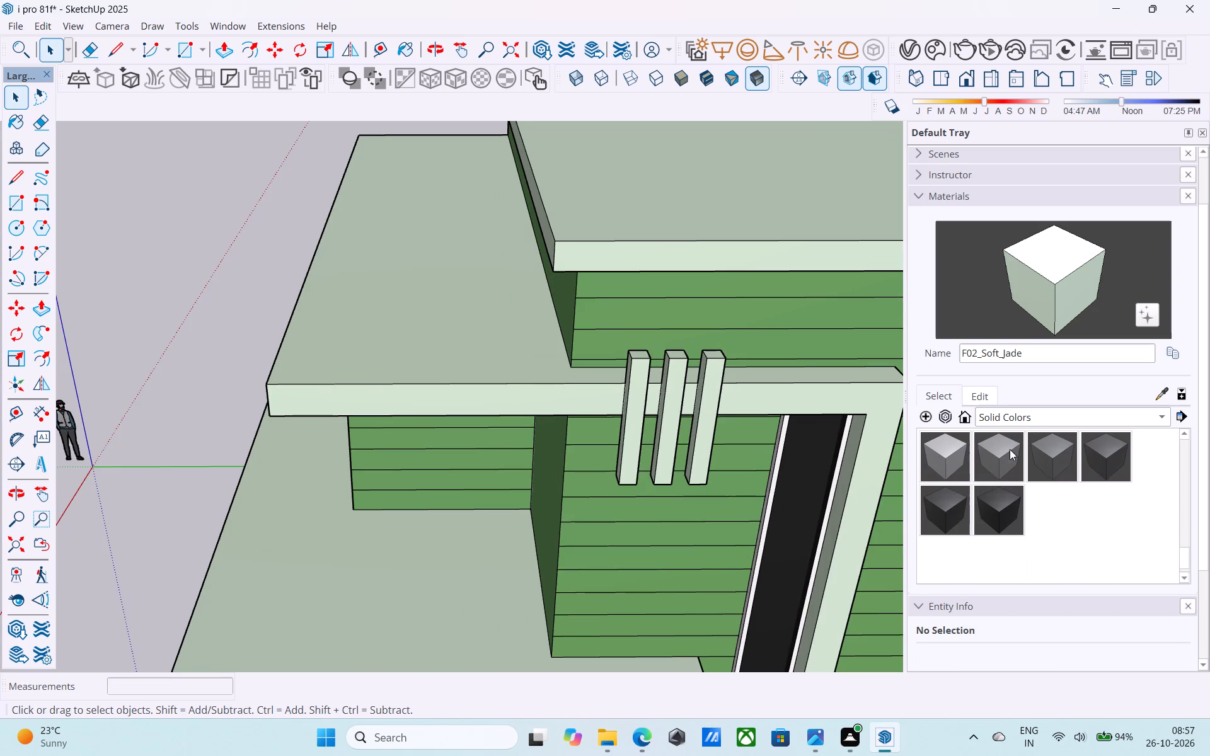
click(1051, 448)
middle_drag(768, 427, 771, 389)
scroll(654, 396, up, 5)
scroll(641, 387, down, 1)
scroll(641, 387, up, 3)
click(626, 380)
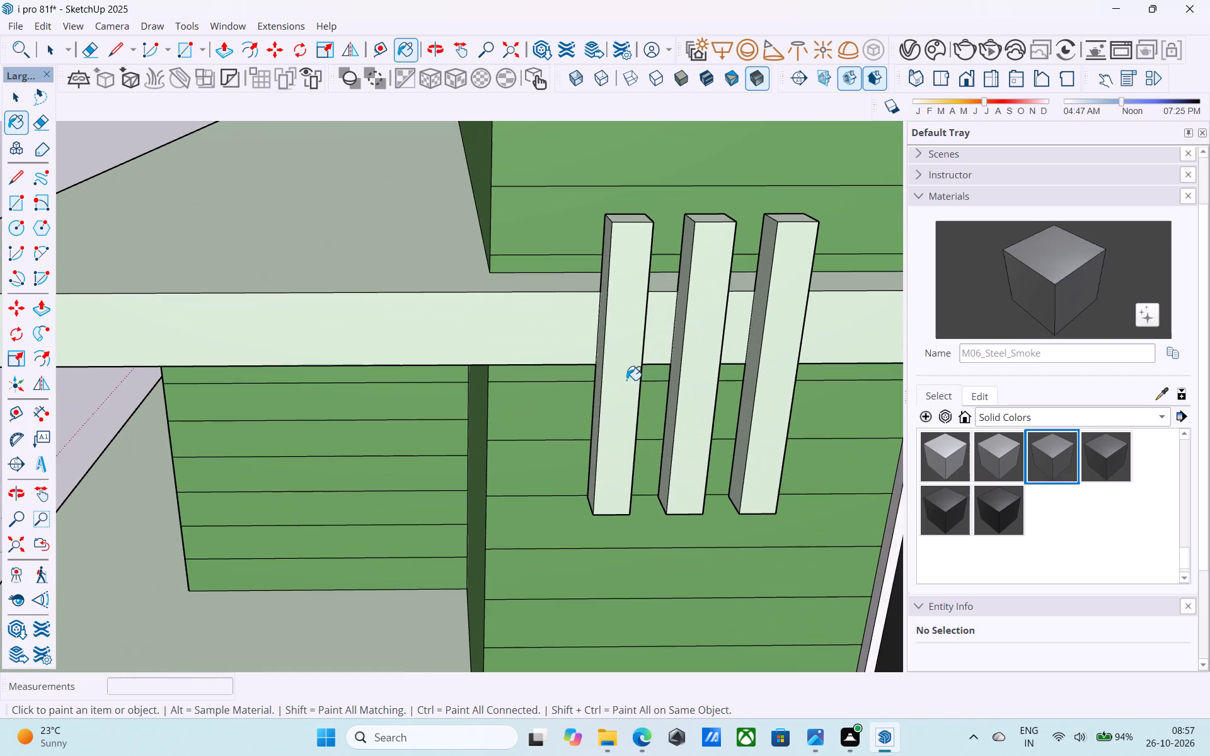
middle_drag(676, 381, 730, 394)
click(635, 318)
click(729, 302)
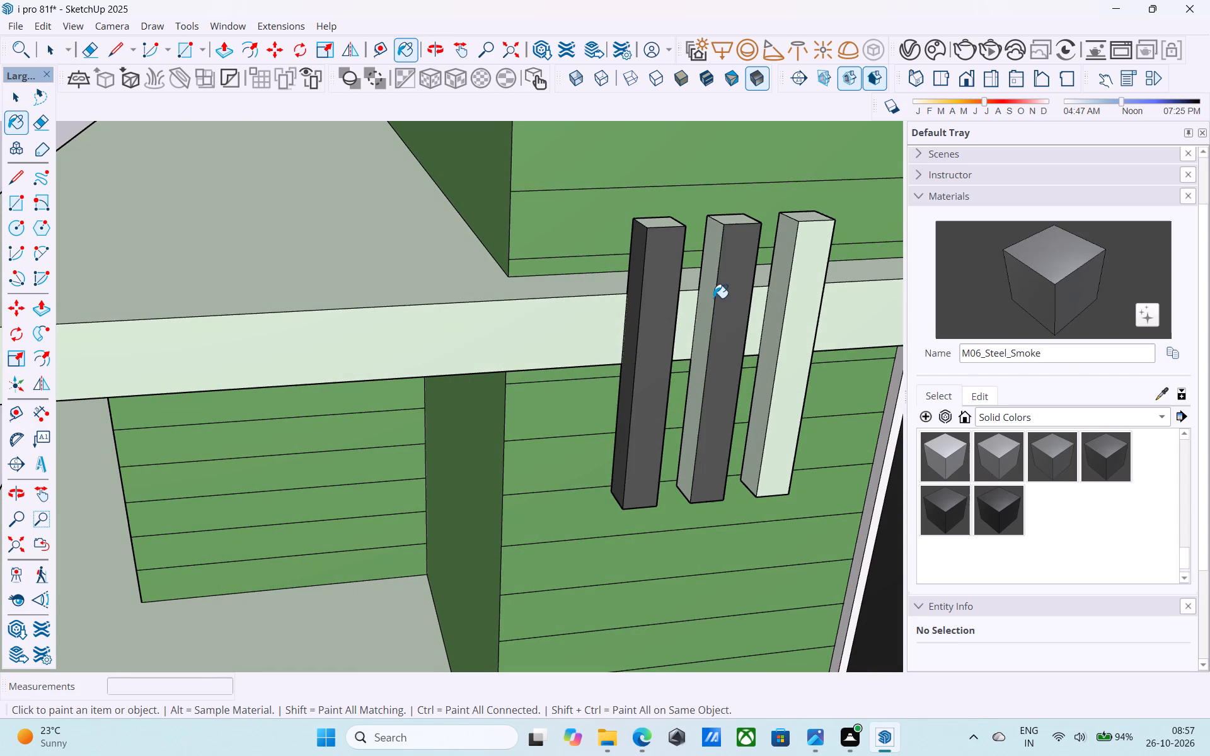
click(710, 296)
click(799, 292)
click(786, 283)
Paint the three bars' side faces towards the dark glass strip and their top faces with M06_Steel_Smoke.
middle_drag(792, 289, 372, 310)
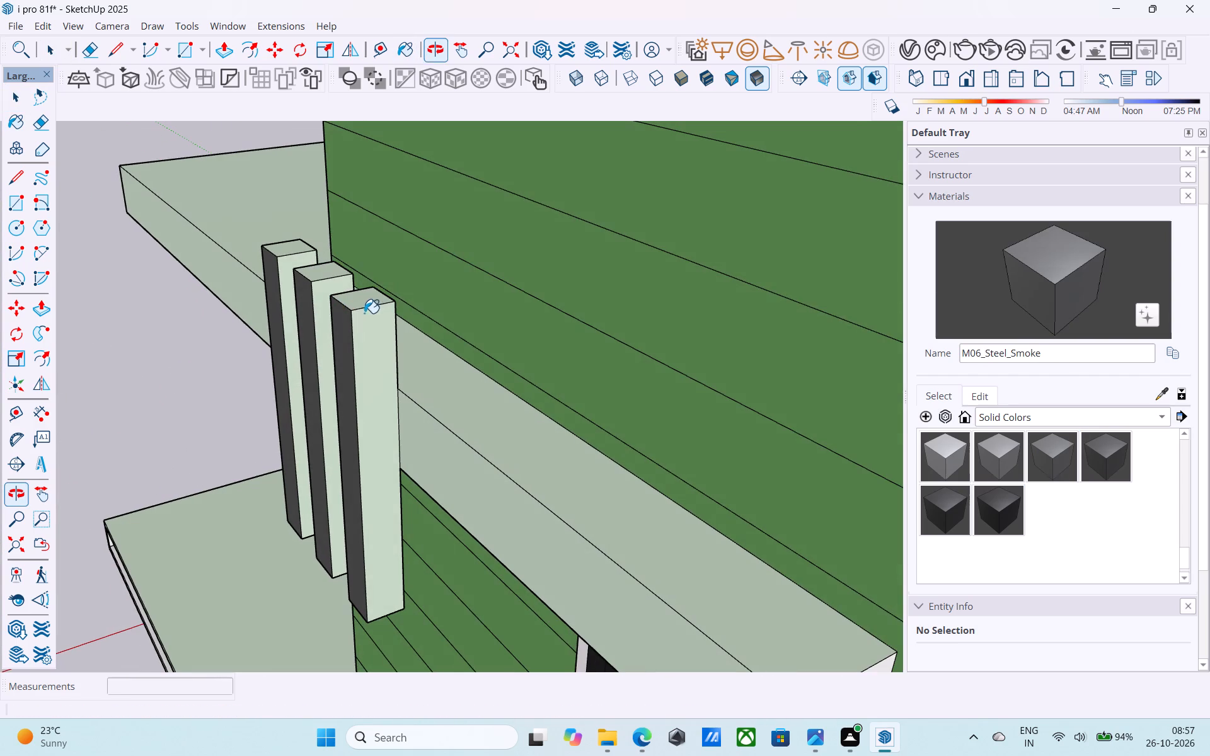
click(326, 306)
click(287, 277)
click(372, 341)
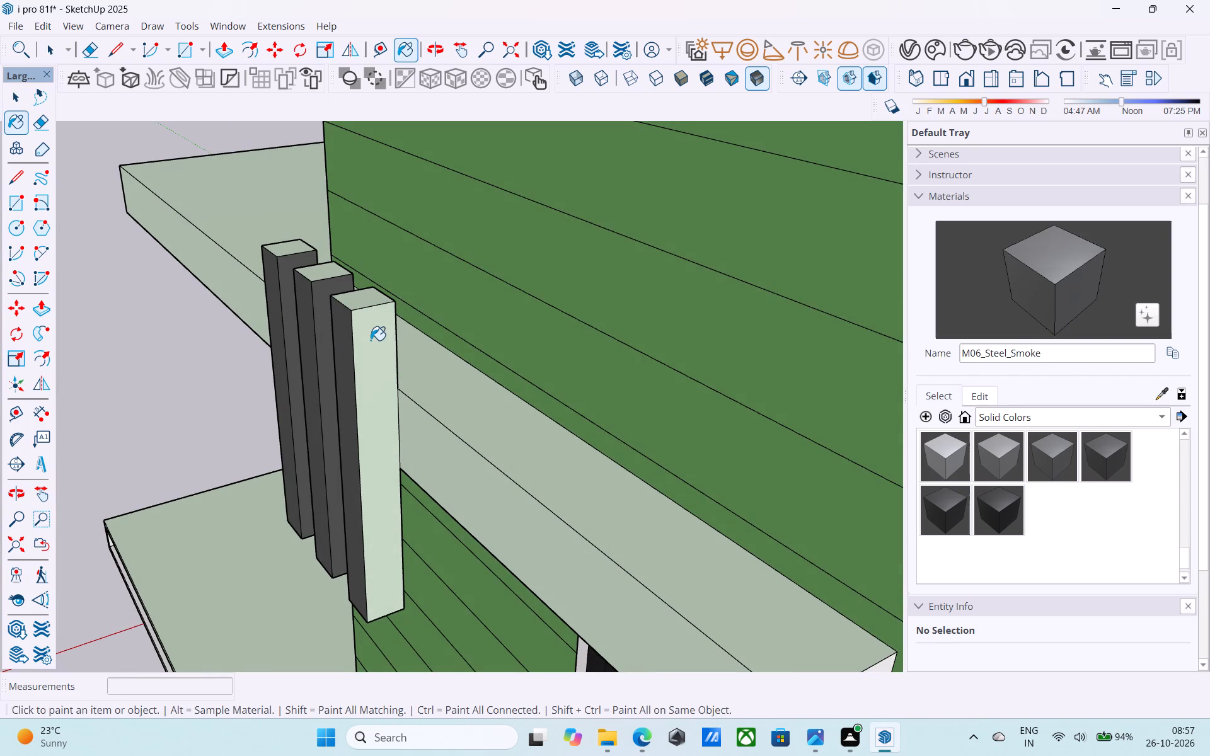
scroll(369, 333, down, 3)
middle_drag(372, 335, 734, 399)
click(369, 348)
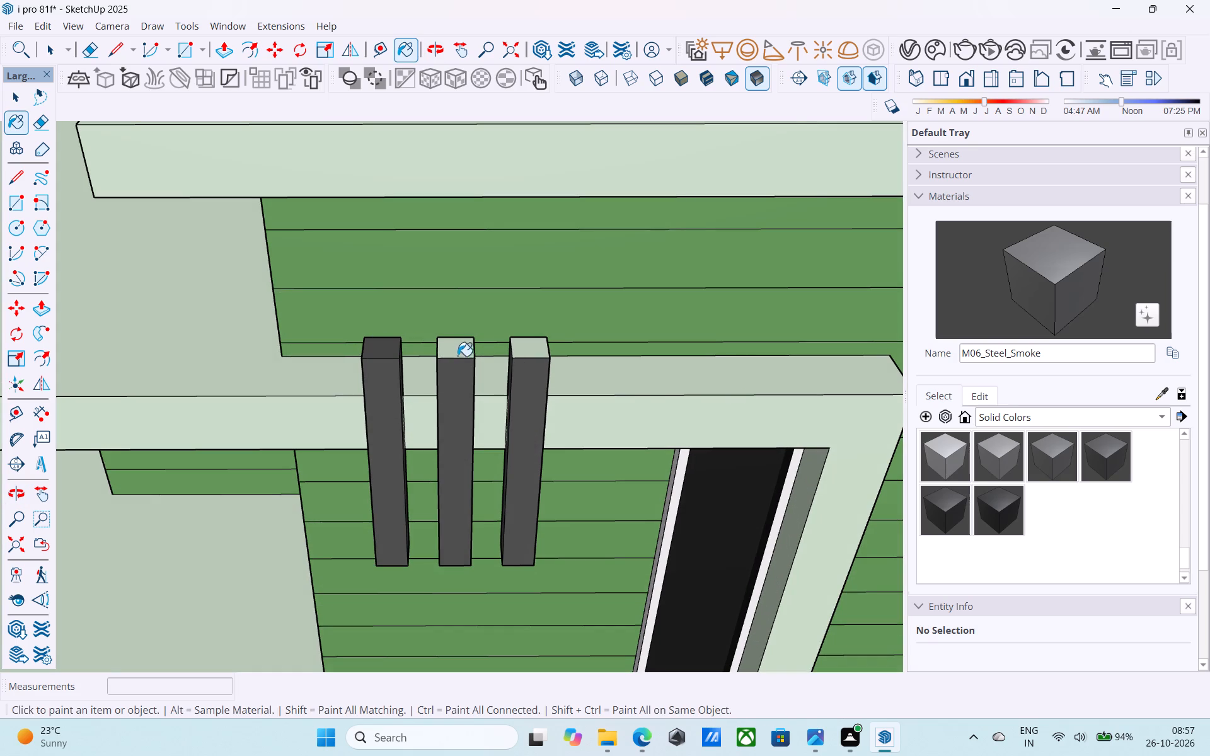
click(466, 351)
click(537, 348)
Paint the bottom end faces of the three bars with M06_Steel_Smoke.
scroll(537, 347, down, 5)
middle_drag(562, 470, 592, 275)
scroll(570, 309, down, 7)
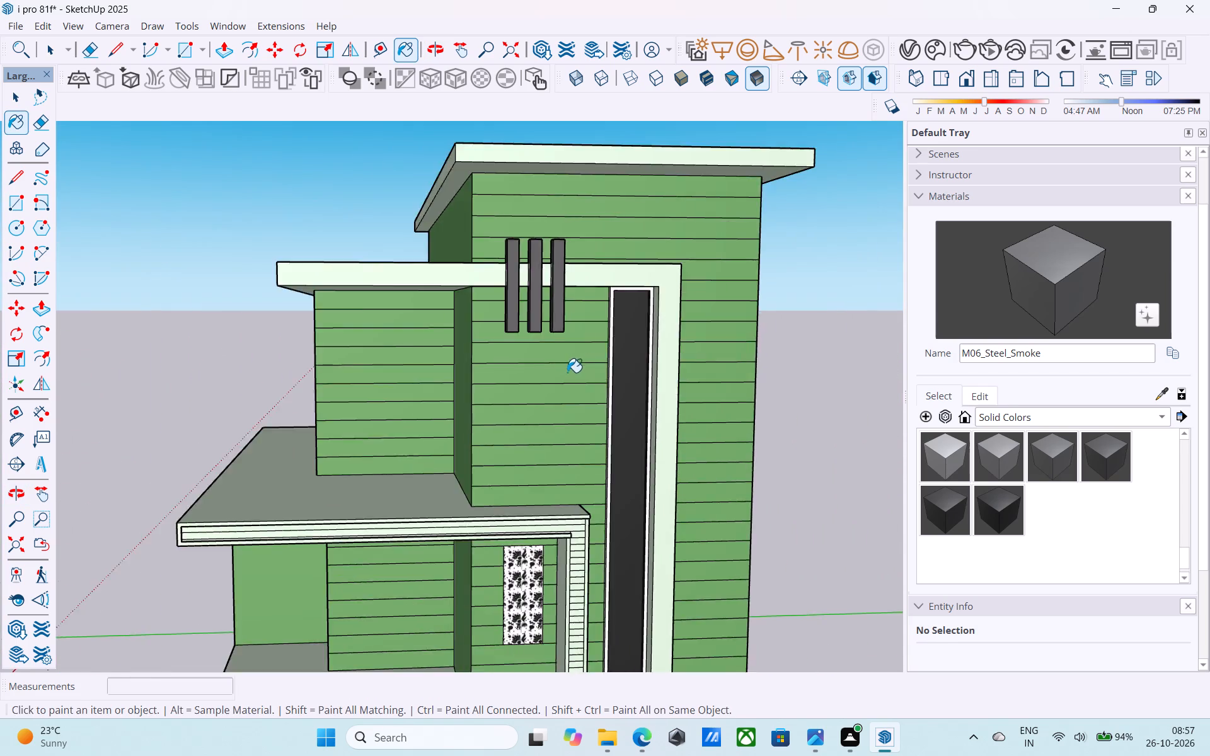
scroll(567, 372, down, 8)
middle_drag(559, 400, 524, 255)
scroll(558, 279, up, 4)
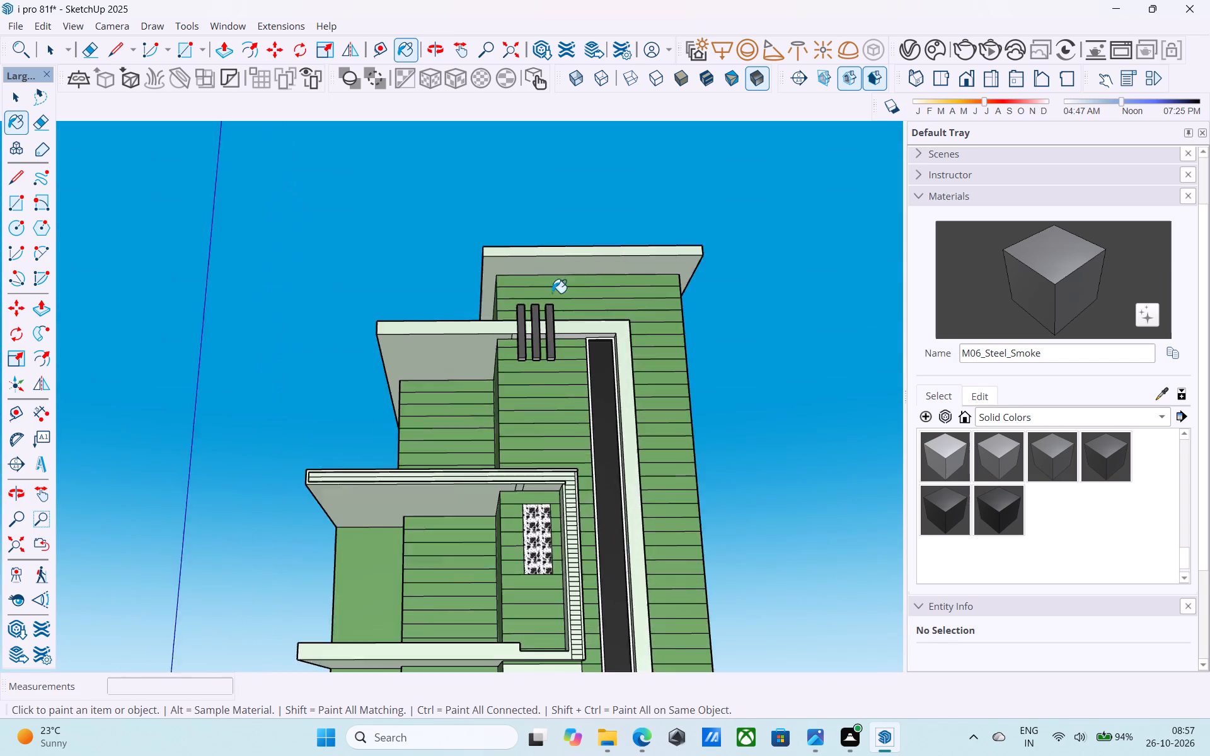
scroll(552, 293, up, 15)
middle_drag(503, 375, 470, 278)
scroll(498, 323, up, 2)
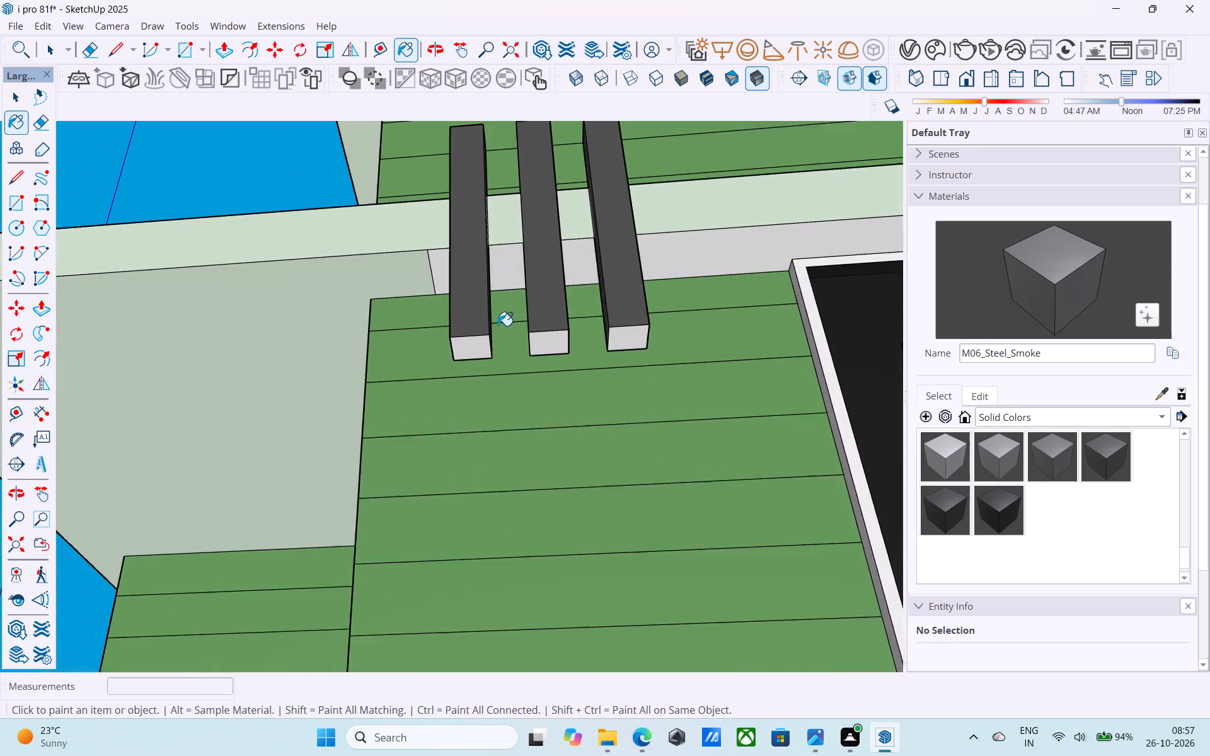
scroll(498, 326, up, 2)
click(470, 358)
click(567, 356)
click(671, 350)
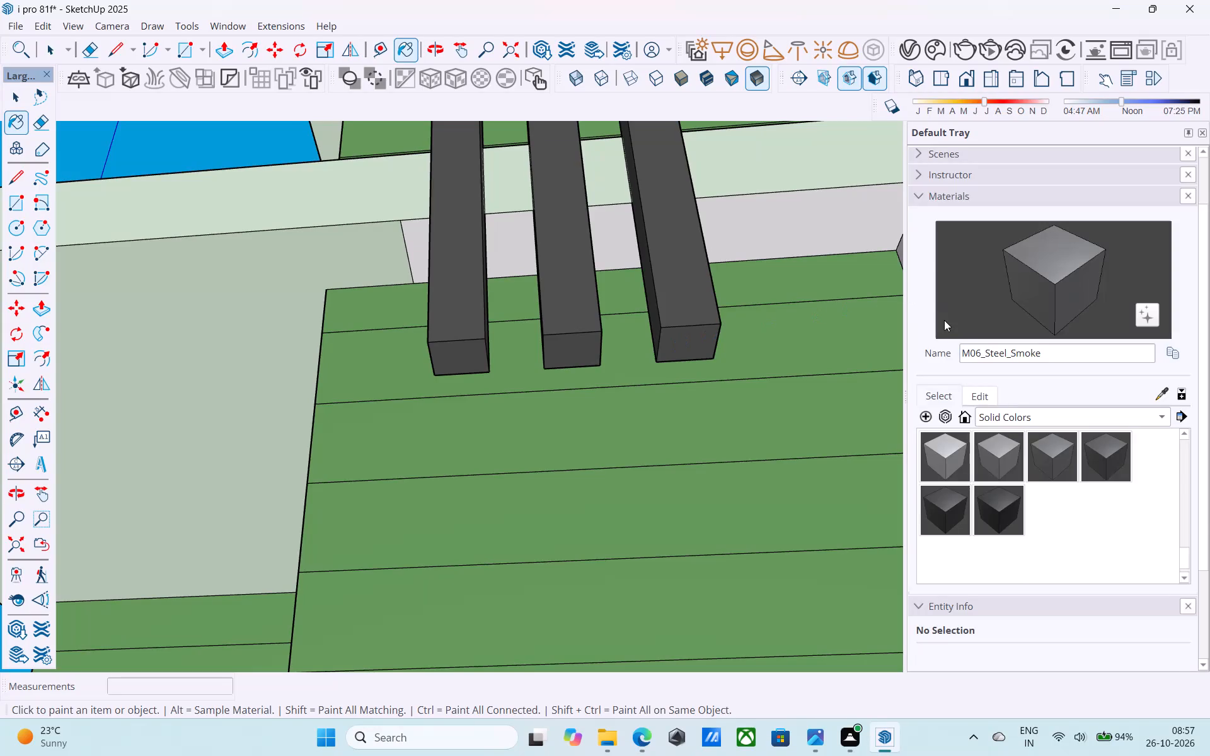
Paint the unpainted strip on the roof slab's underside behind the bars with F02_Soft_Jade from the in-model materials.
scroll(972, 346, up, 6)
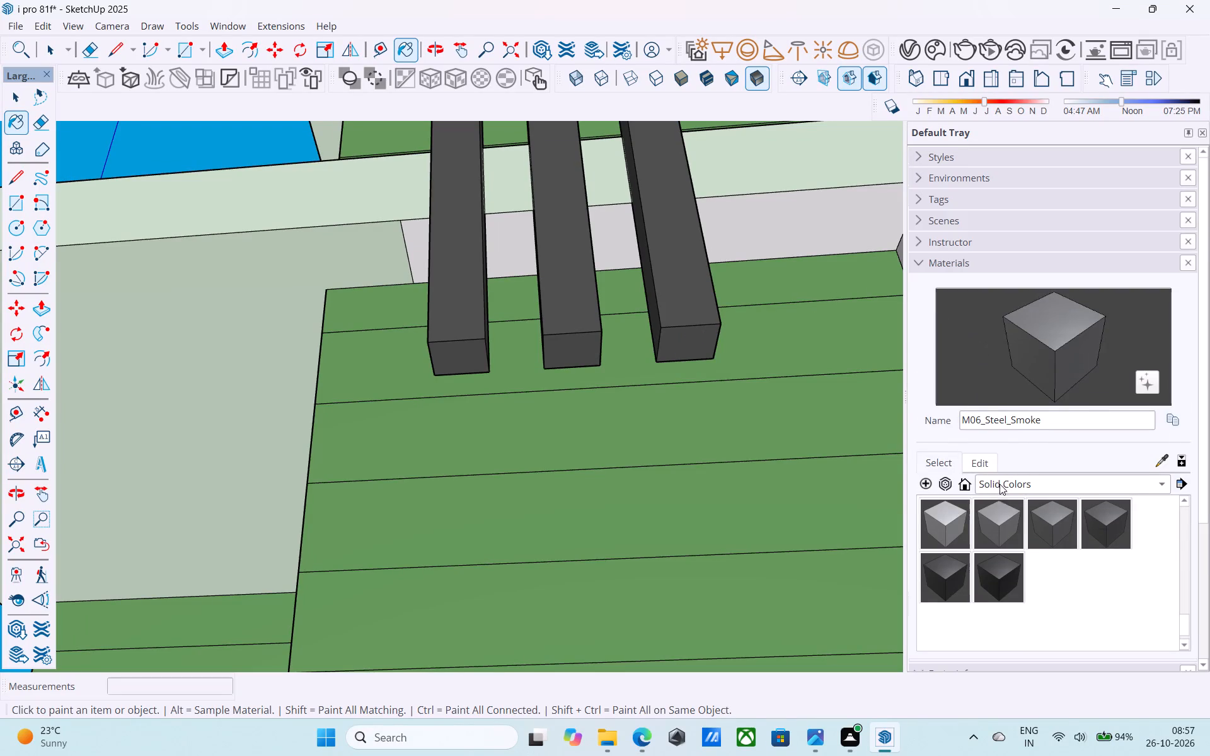
click(1000, 483)
click(1001, 317)
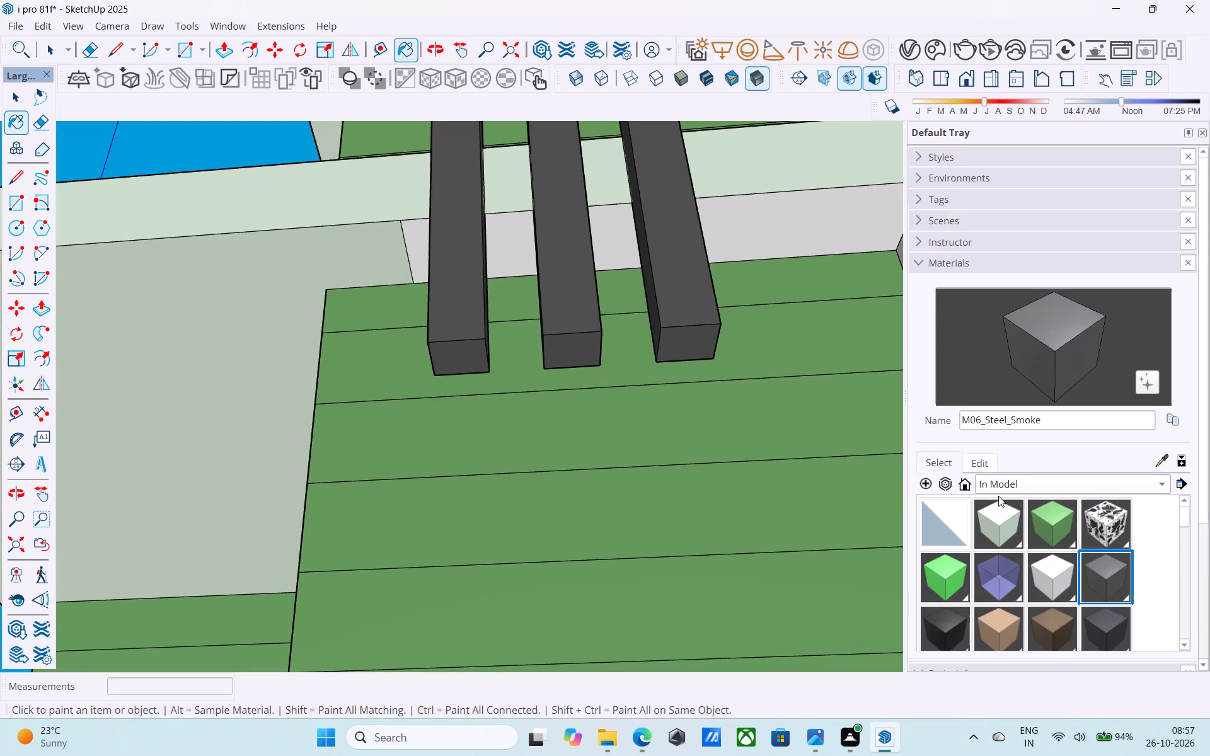
drag(997, 506, 1000, 524)
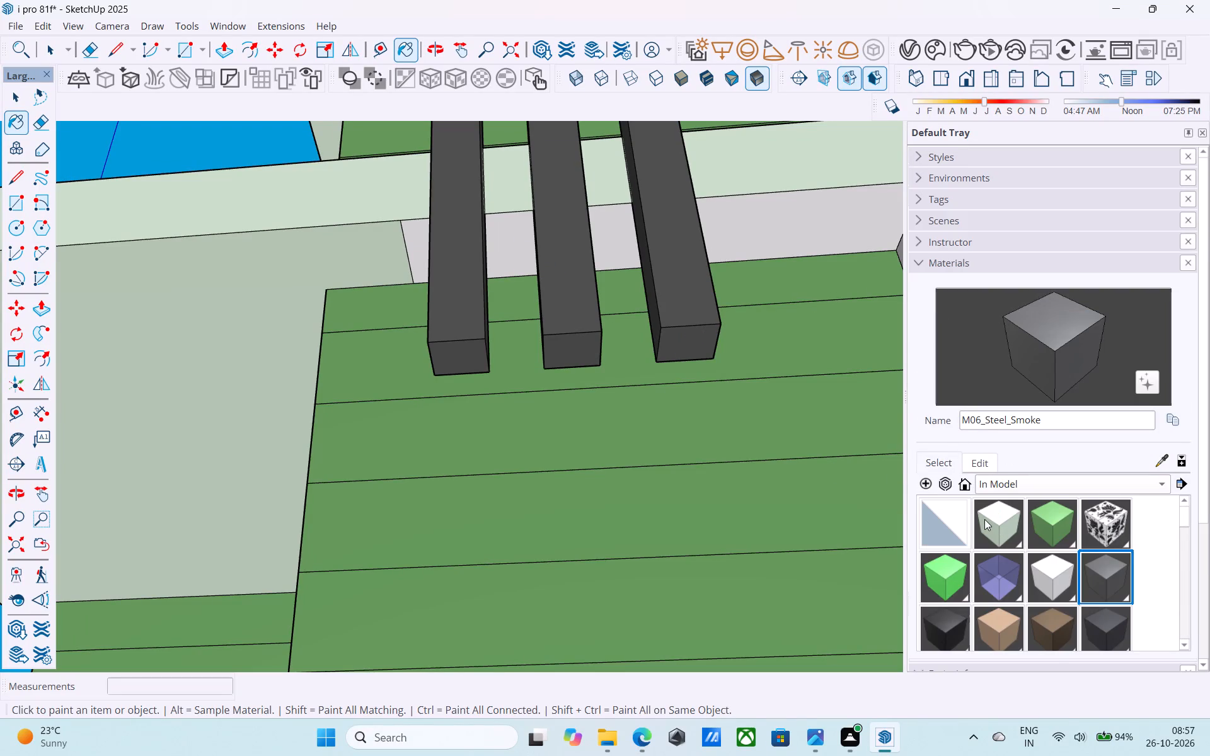
click(986, 519)
click(510, 256)
scroll(516, 314, down, 10)
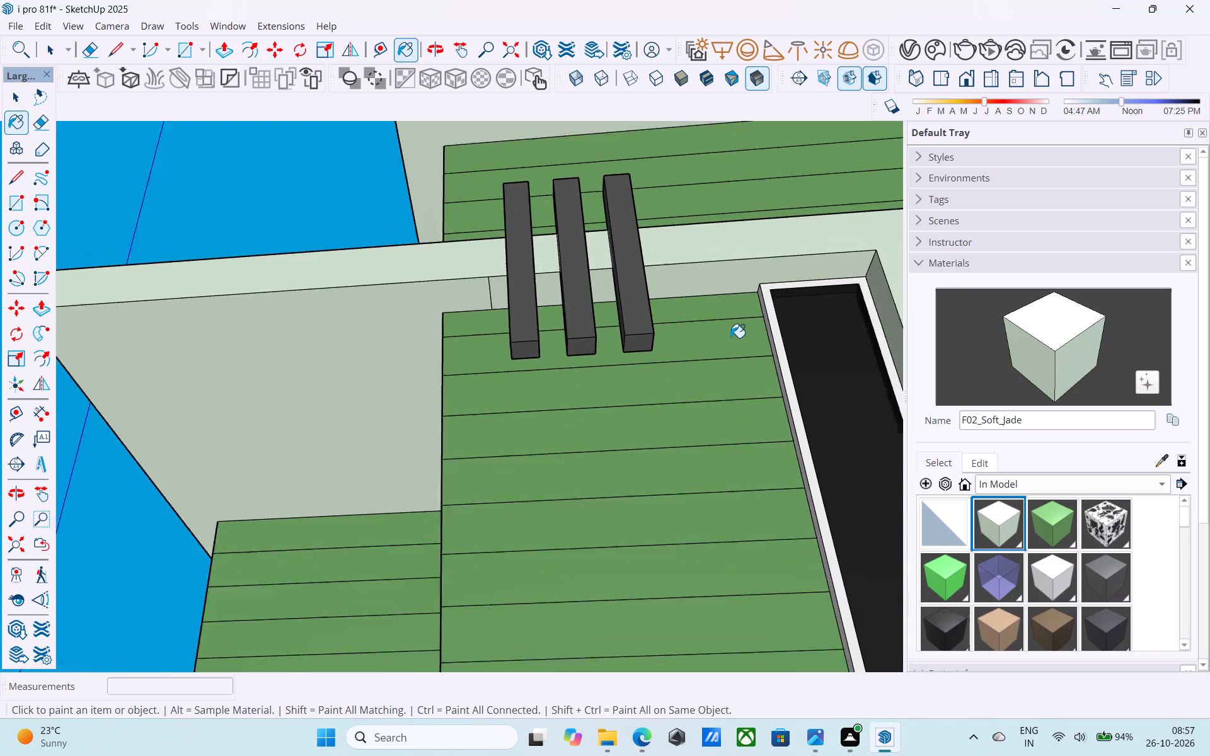
Erase the short seam line across the slab's underside, beside the first bar.
middle_drag(732, 337, 768, 335)
scroll(515, 312, up, 4)
key(e)
scroll(561, 317, up, 4)
drag(566, 313, 577, 310)
key(space)
Examine the front facade from the upper slab's dark bars down to the lower storeys.
scroll(563, 319, down, 4)
scroll(560, 319, up, 1)
scroll(560, 319, down, 17)
middle_drag(546, 301, 580, 548)
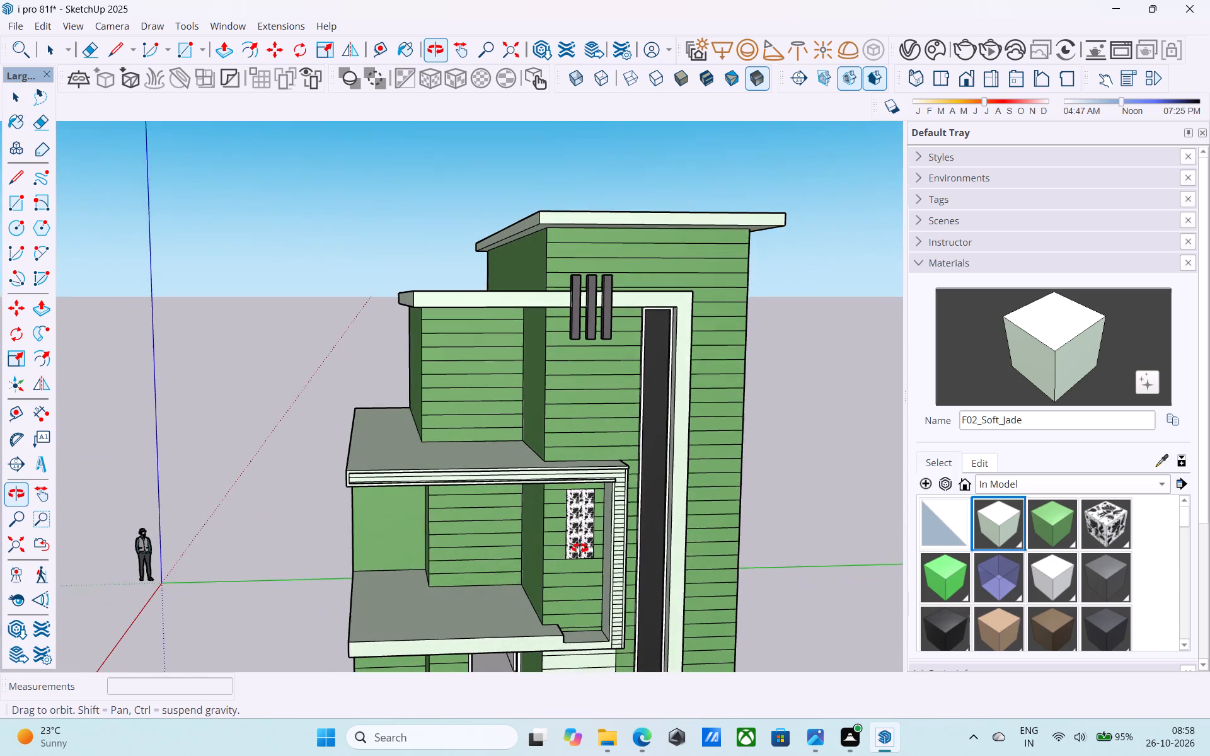
middle_drag(580, 548, 583, 547)
middle_drag(549, 513, 550, 539)
scroll(507, 388, down, 6)
scroll(509, 399, up, 6)
middle_click(507, 438)
middle_drag(507, 439, 529, 392)
scroll(529, 392, up, 1)
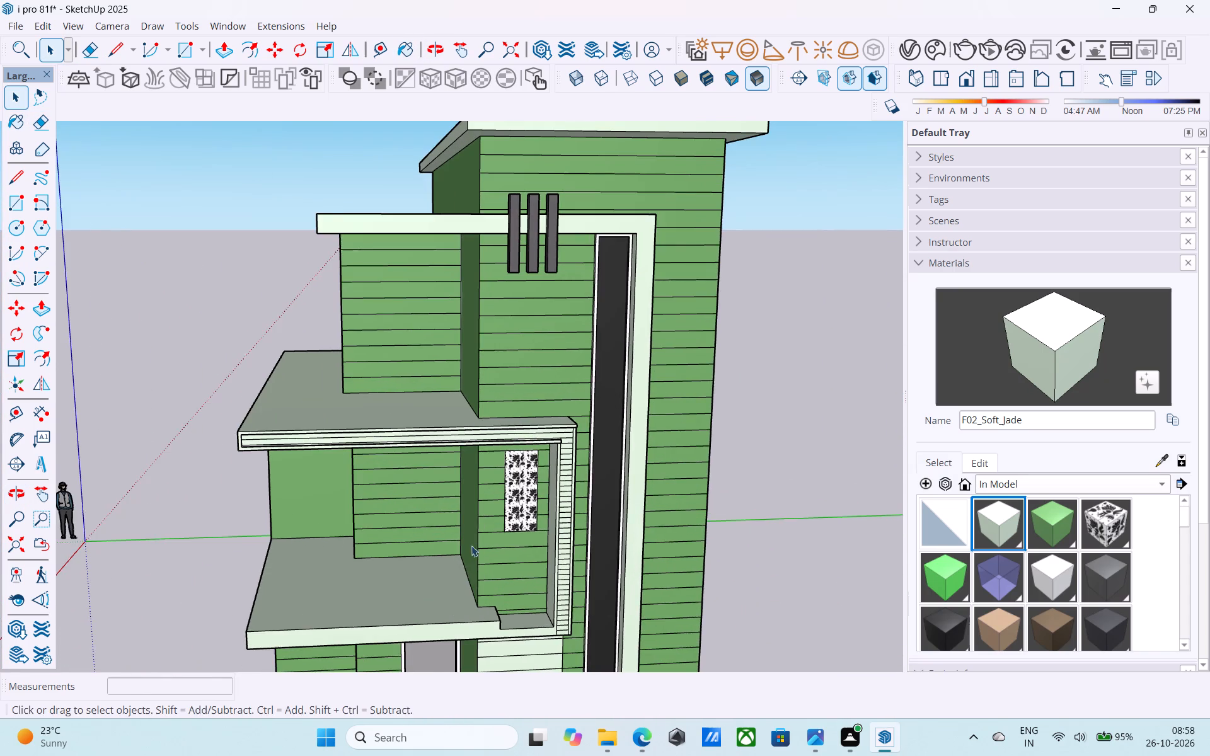
Copy the ground-floor door frame 11' straight up onto the grooved wall of the storey above, against the inner corner.
middle_drag(470, 545, 491, 430)
scroll(481, 401, down, 5)
scroll(480, 542, up, 9)
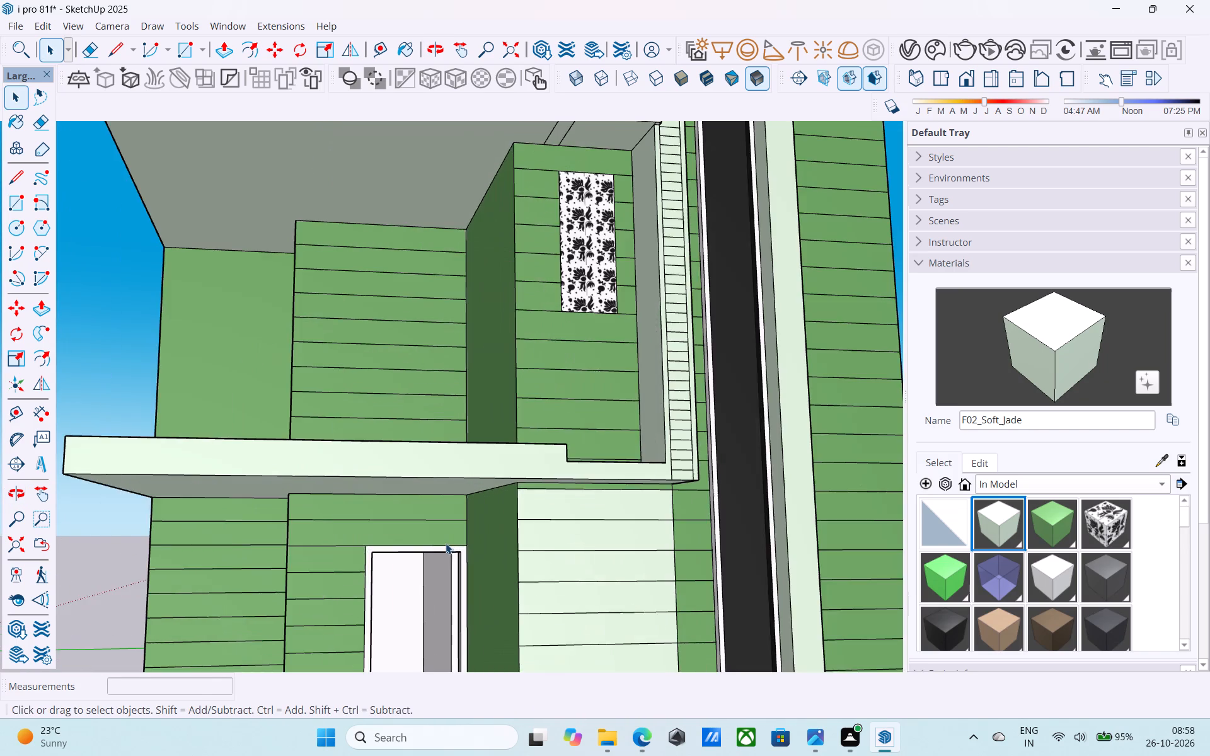
scroll(446, 549, up, 4)
click(447, 547)
key(m)
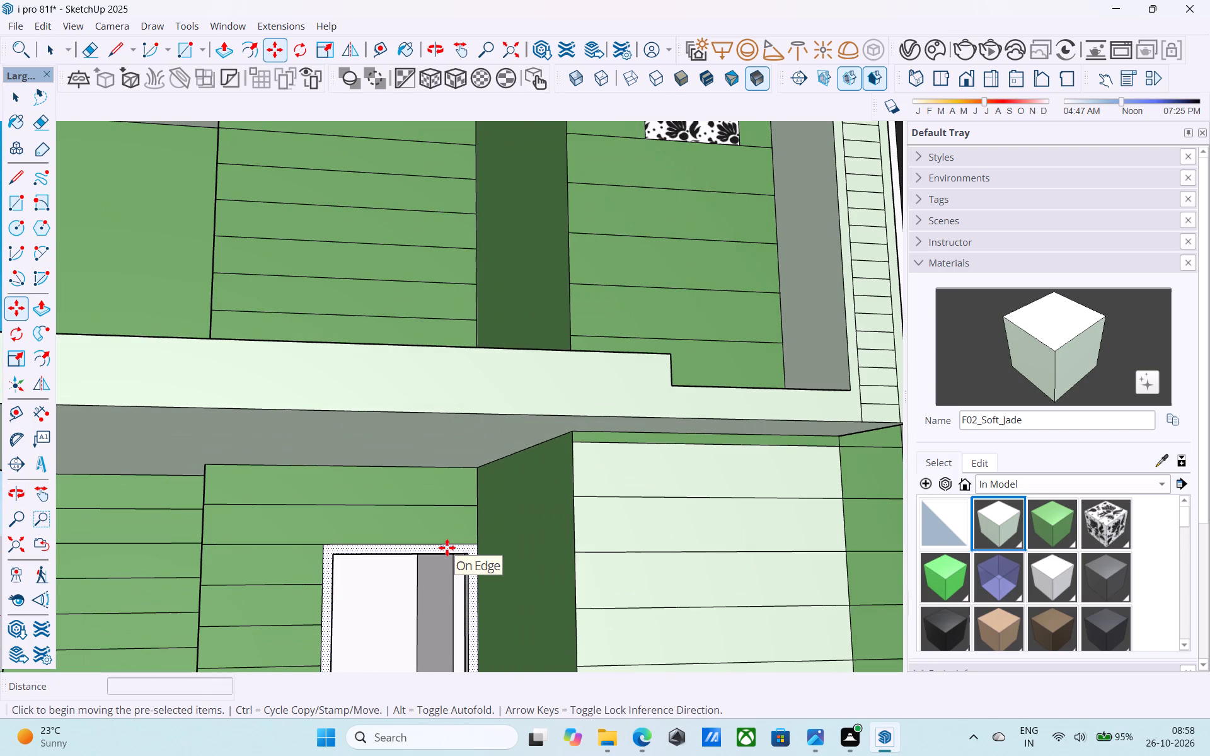
scroll(460, 466, down, 7)
scroll(458, 580, down, 5)
scroll(461, 641, up, 10)
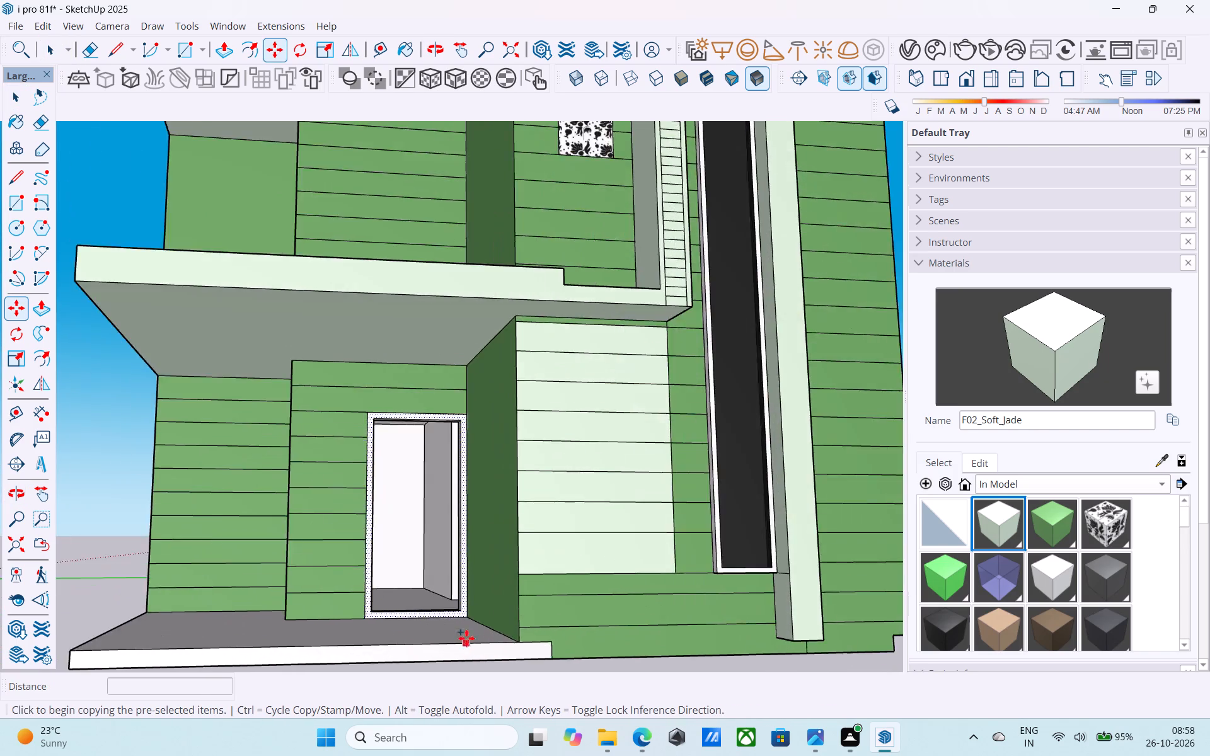
scroll(466, 638, up, 6)
click(469, 605)
scroll(481, 445, down, 11)
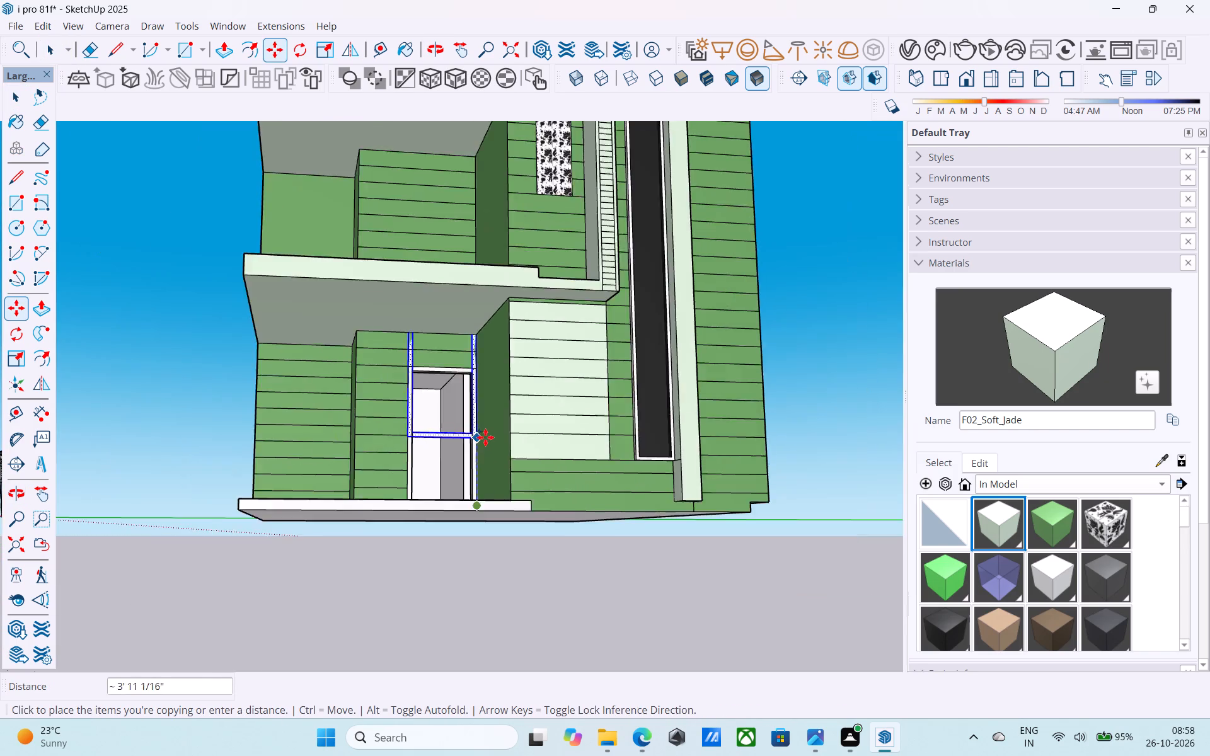
scroll(485, 437, down, 4)
shift+middle_drag(480, 447, 473, 651)
scroll(464, 461, up, 13)
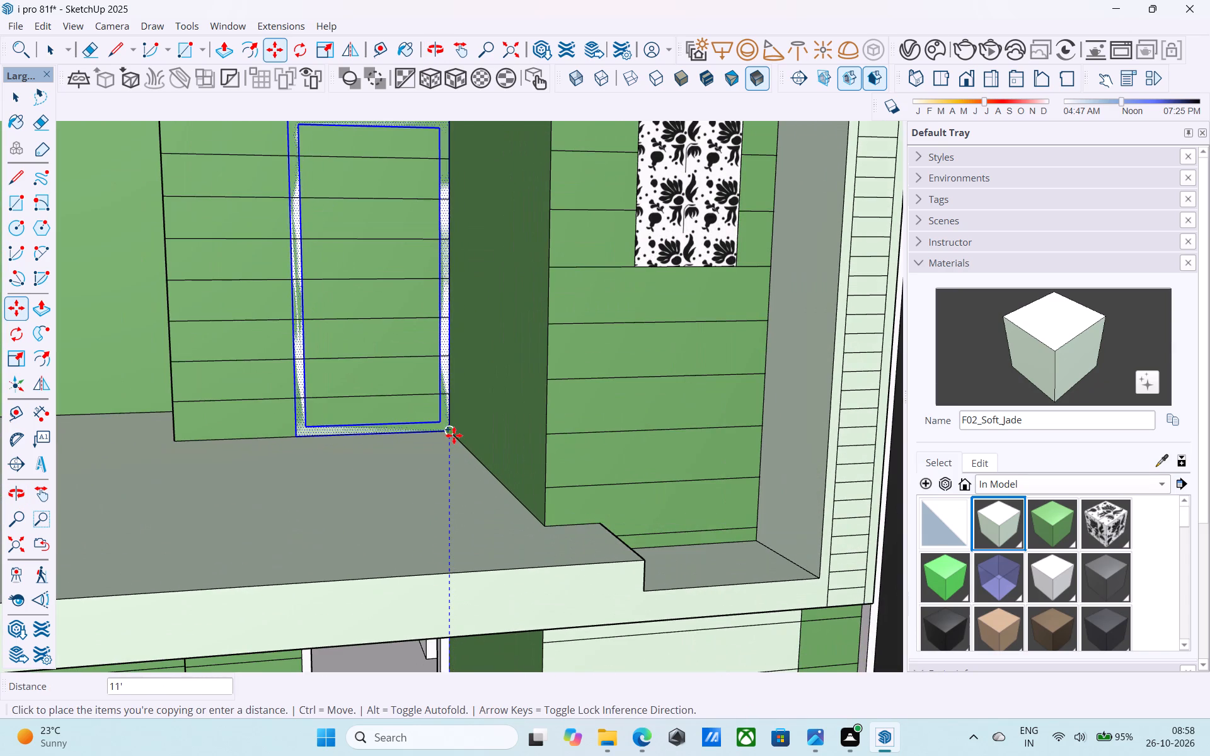
click(454, 435)
Erase the horizontal groove lines crossing the panel inside the copied door frame.
scroll(449, 425, down, 4)
shift+middle_drag(450, 433, 481, 518)
scroll(419, 394, up, 3)
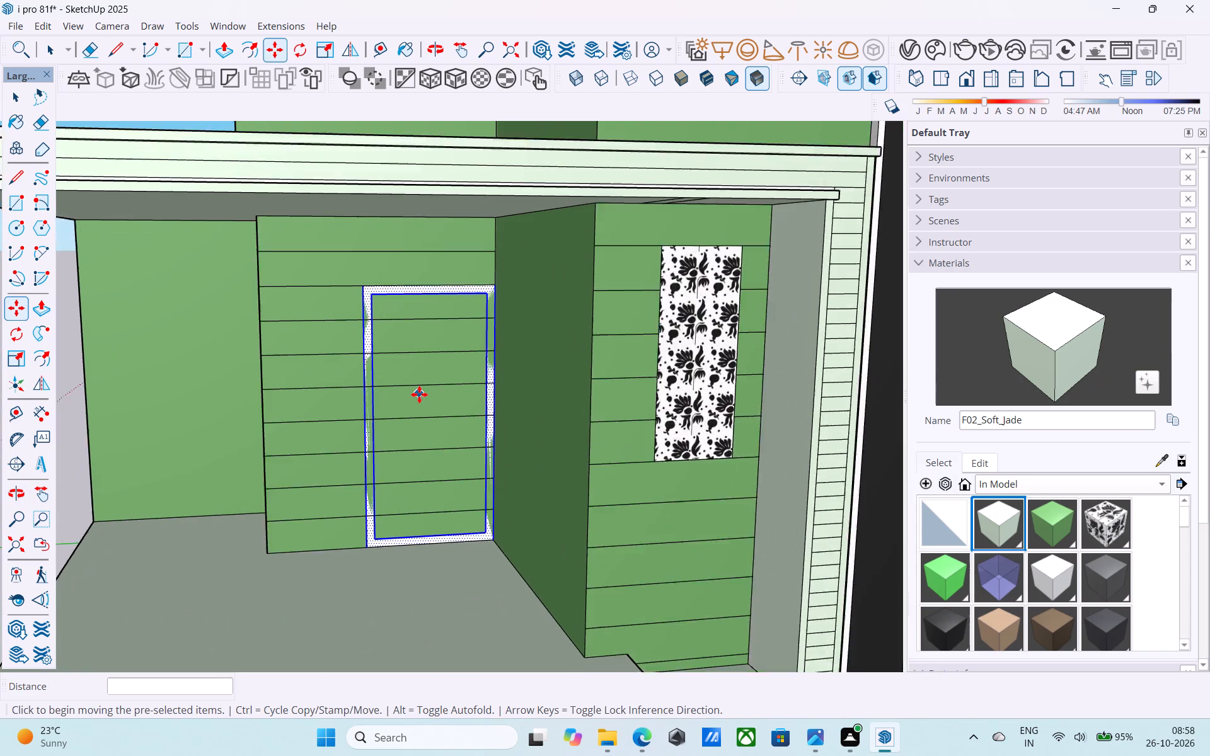
key(e)
scroll(383, 318, up, 1)
drag(394, 308, 416, 554)
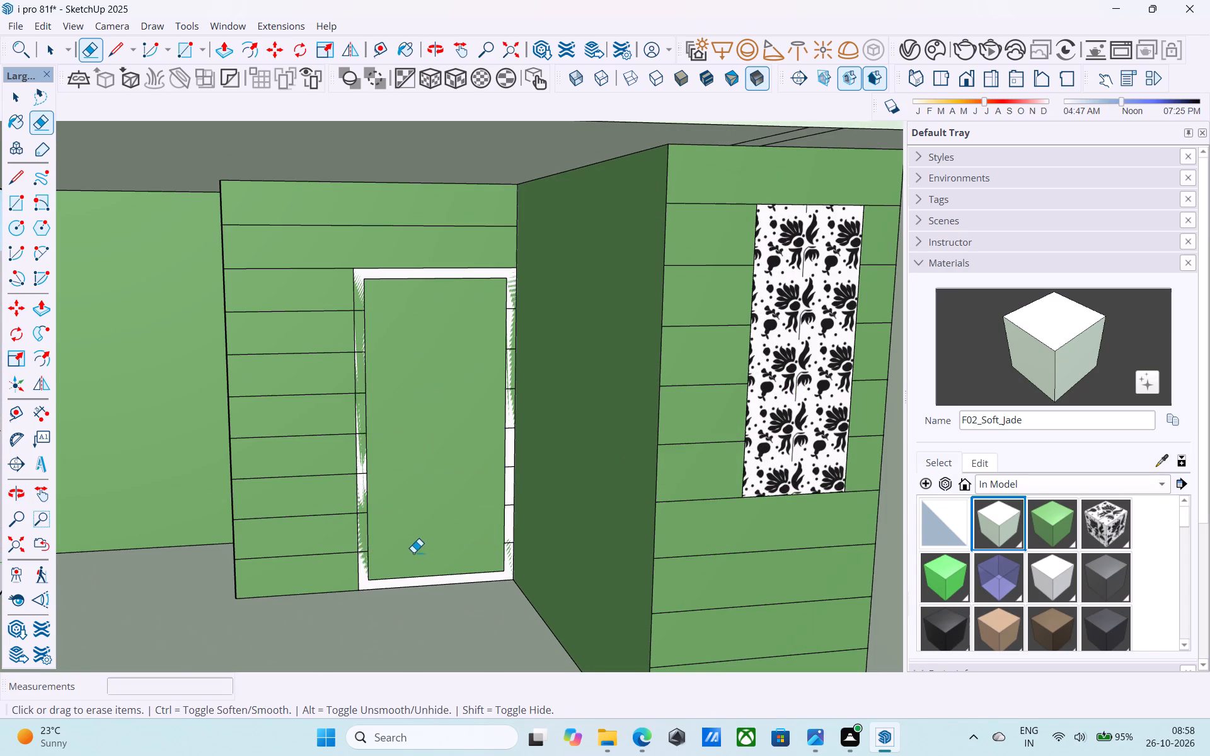
Erase the groove line segments crossing the copied frame's jamb on the side away from the wall corner.
scroll(369, 353, up, 4)
key(space)
scroll(360, 263, up, 4)
key(e)
drag(349, 297, 354, 316)
drag(352, 405, 357, 387)
drag(360, 479, 358, 501)
scroll(334, 365, down, 7)
scroll(379, 531, up, 6)
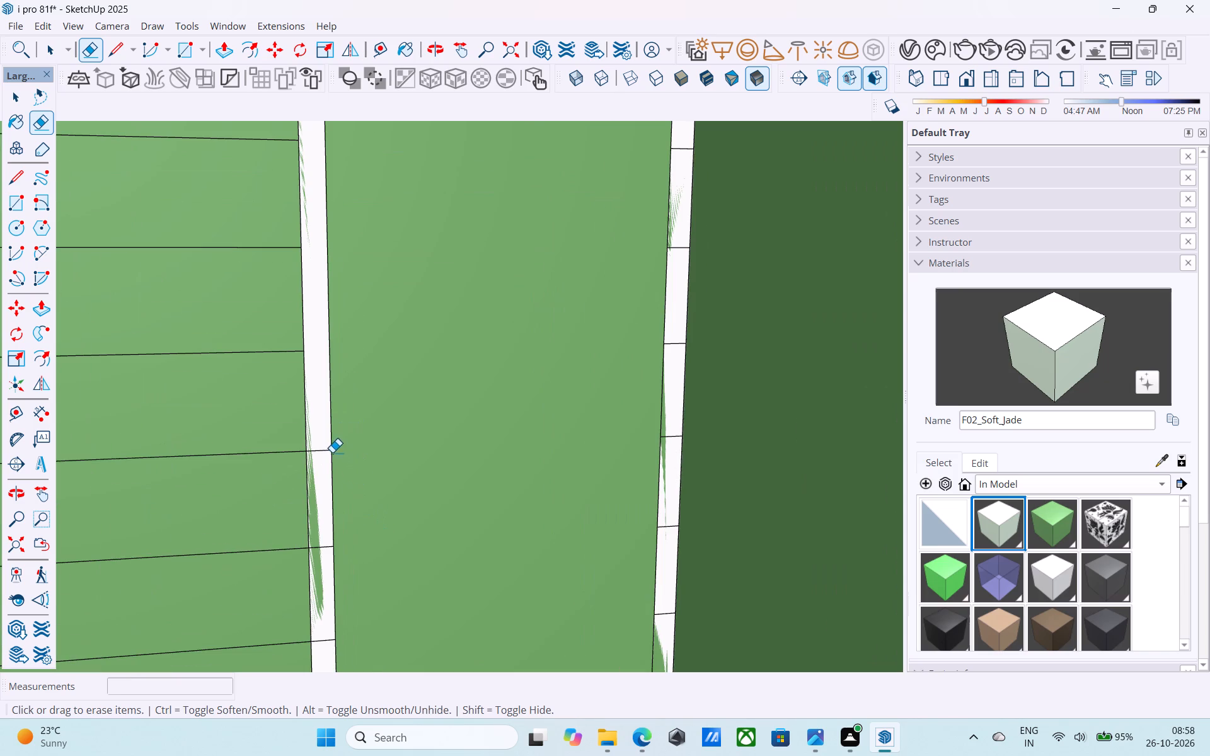
drag(325, 448, 325, 463)
scroll(300, 335, down, 4)
scroll(300, 333, up, 2)
scroll(299, 332, down, 1)
click(312, 486)
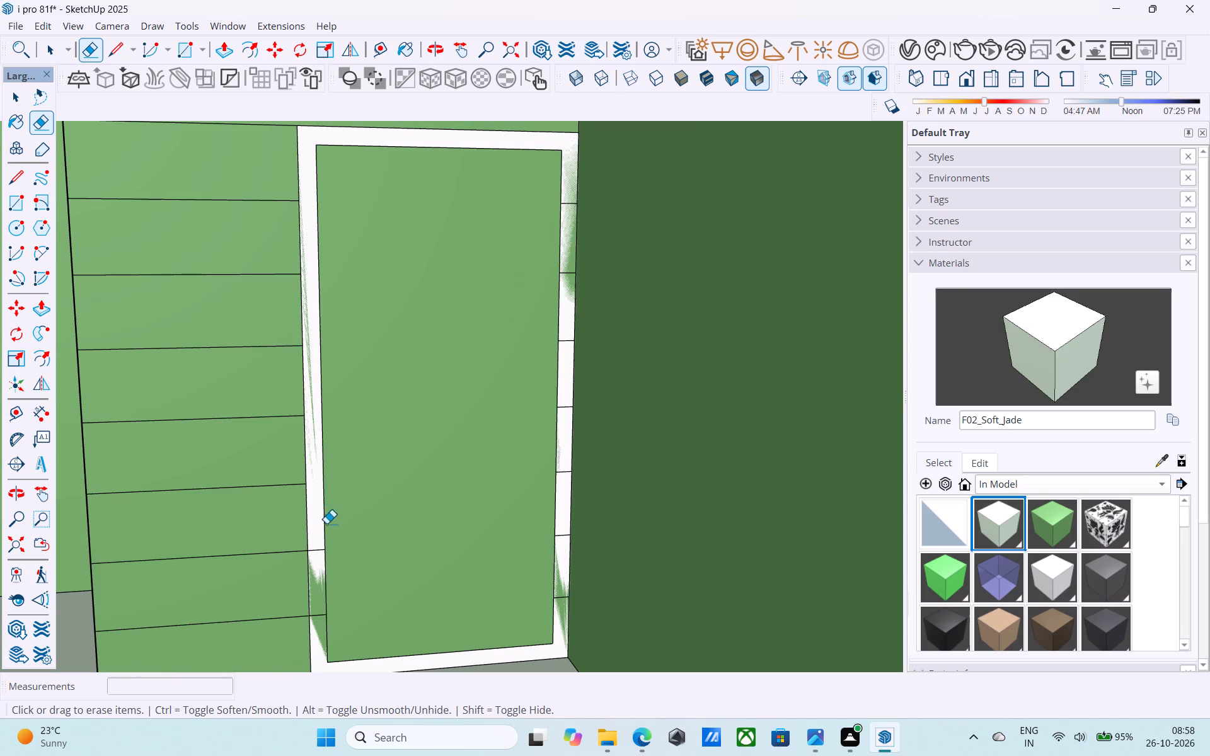
drag(319, 541, 320, 551)
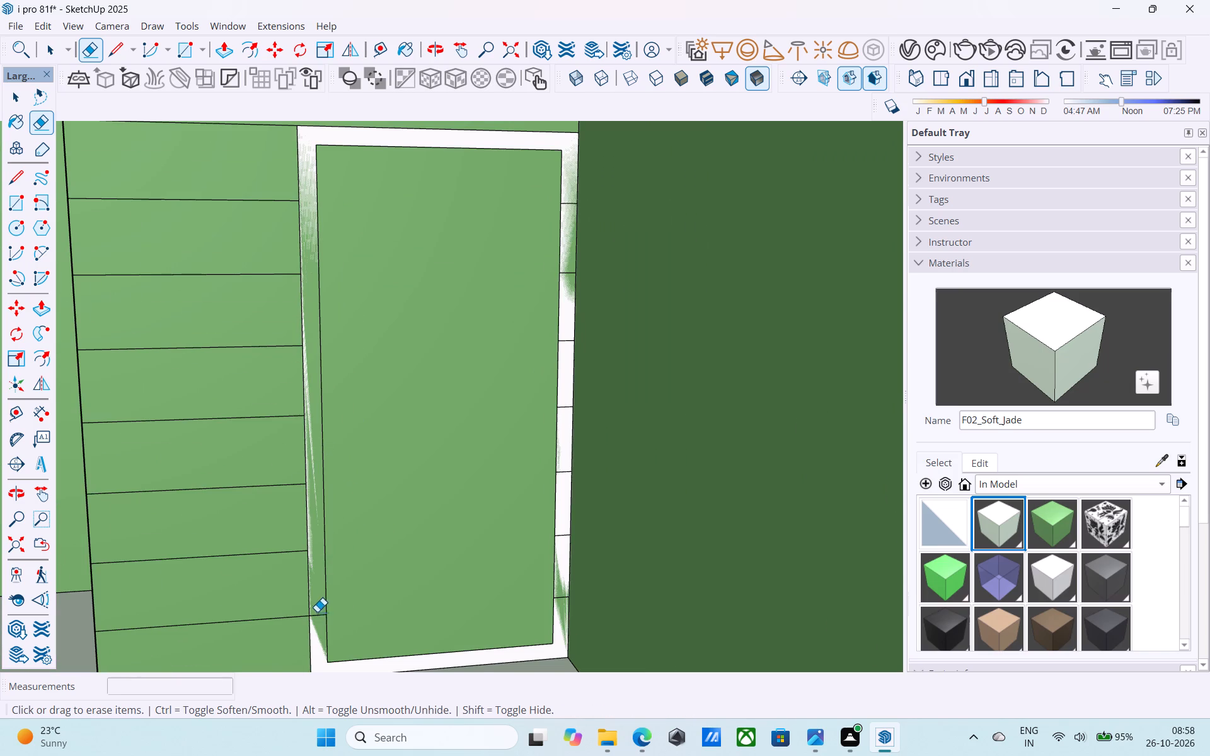
drag(318, 614, 318, 624)
scroll(306, 606, down, 7)
scroll(429, 604, up, 1)
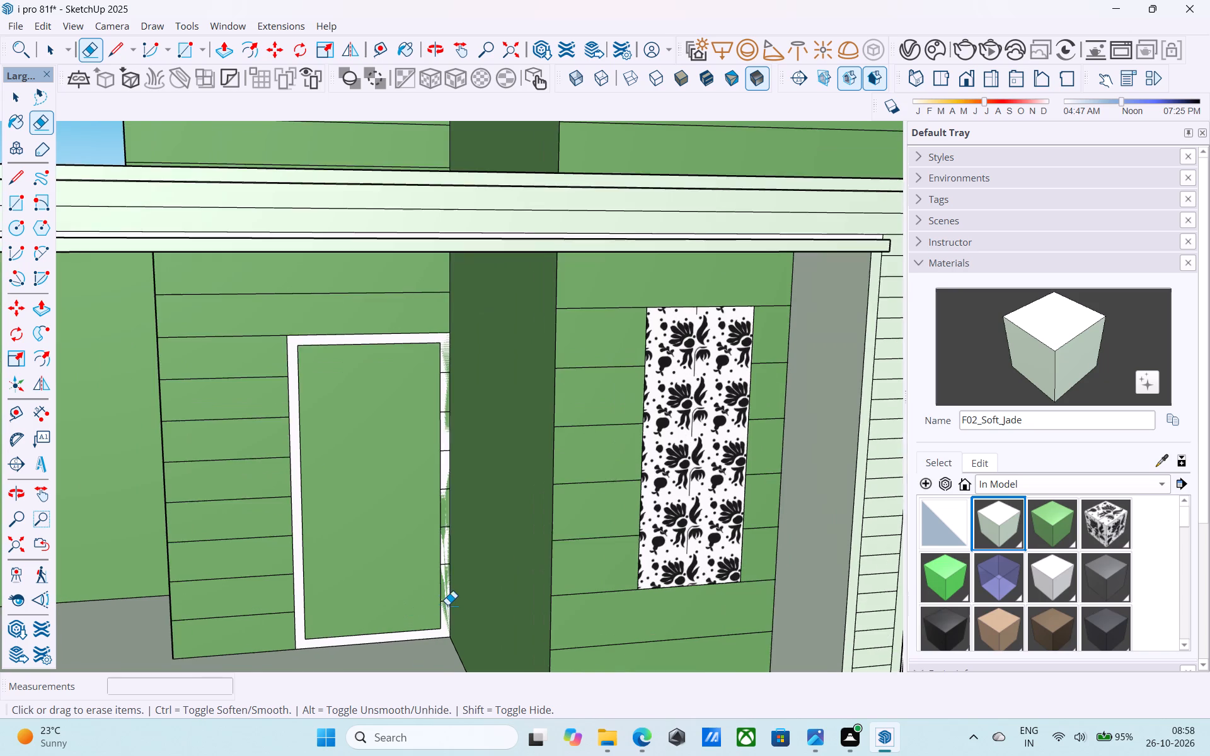
Erase the groove line segments crossing the copied frame's other jamb, next to the wall corner.
scroll(447, 605, up, 3)
click(446, 601)
scroll(445, 592, up, 6)
drag(453, 515, 446, 527)
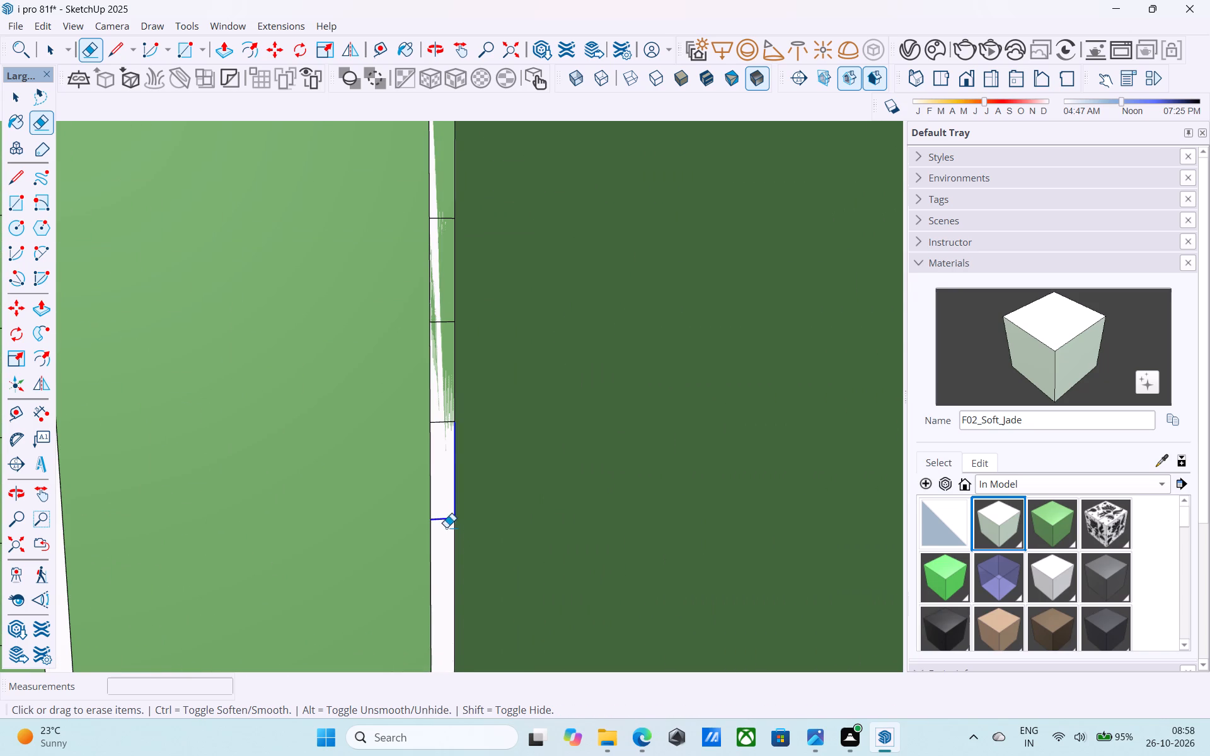
drag(447, 408, 447, 423)
drag(442, 323, 444, 329)
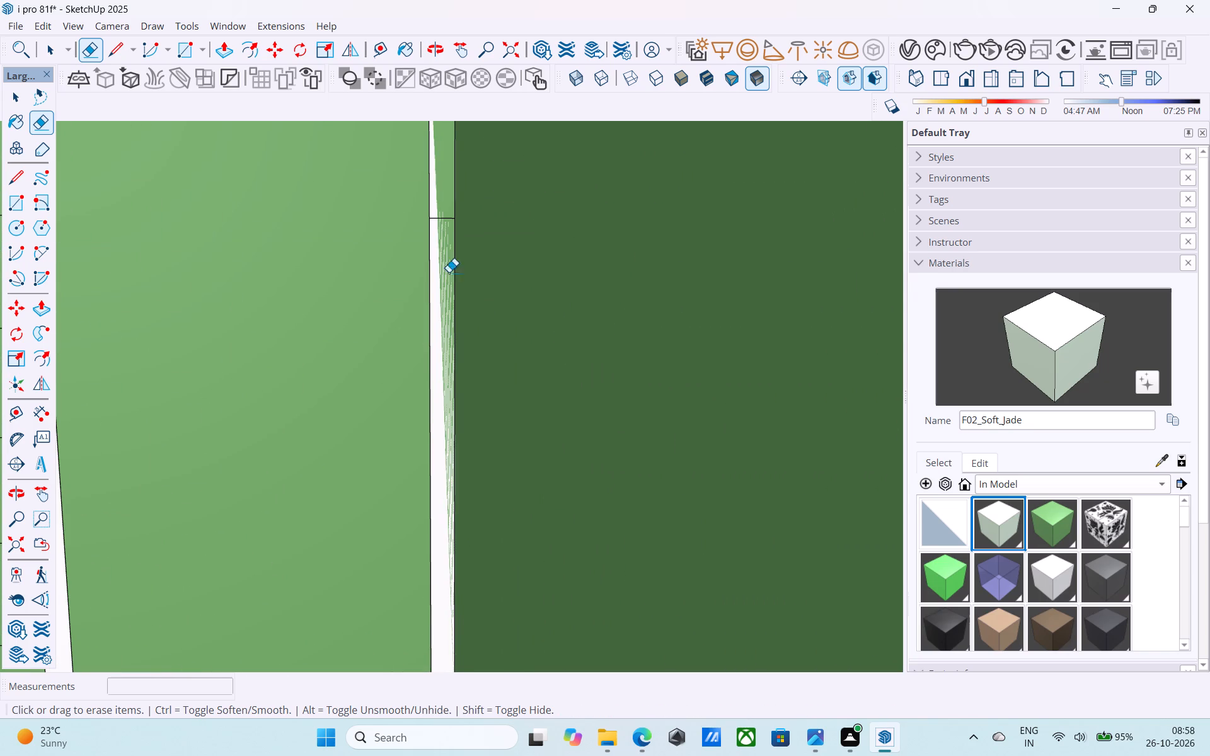
drag(443, 218, 444, 226)
scroll(395, 419, down, 7)
scroll(417, 244, up, 2)
drag(427, 251, 429, 268)
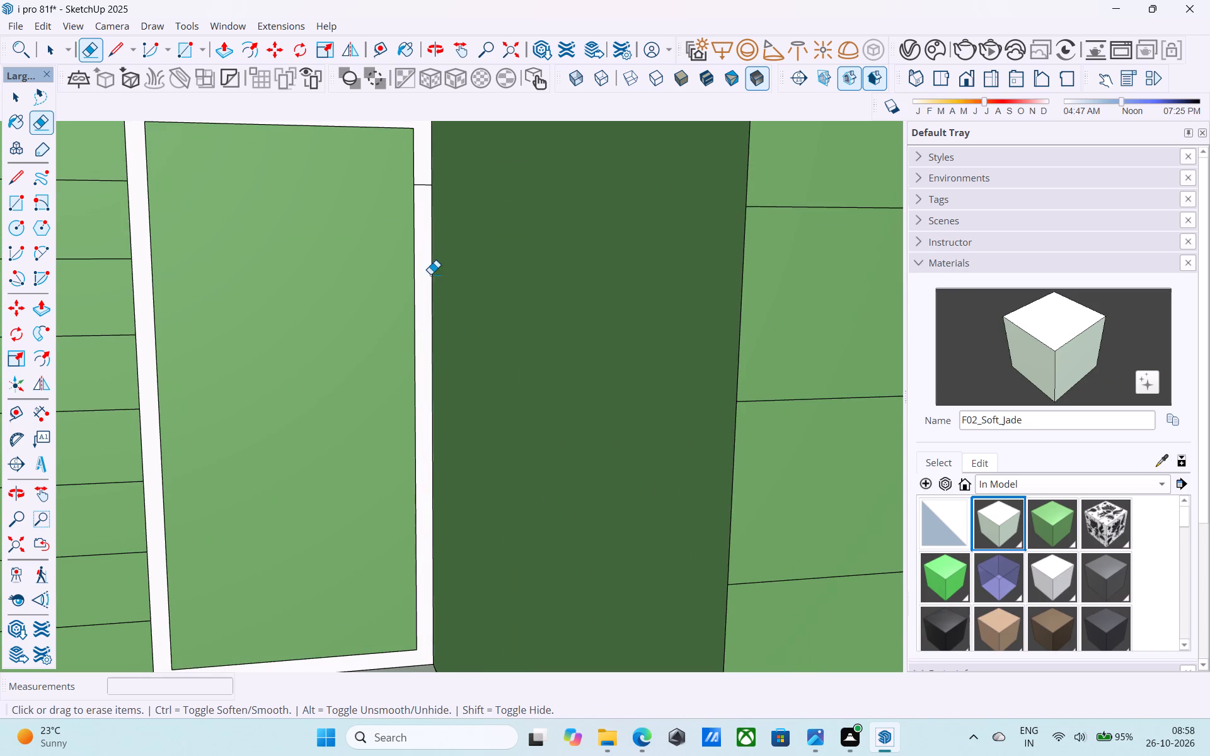
scroll(443, 164, up, 1)
scroll(435, 178, down, 3)
click(424, 186)
key(space)
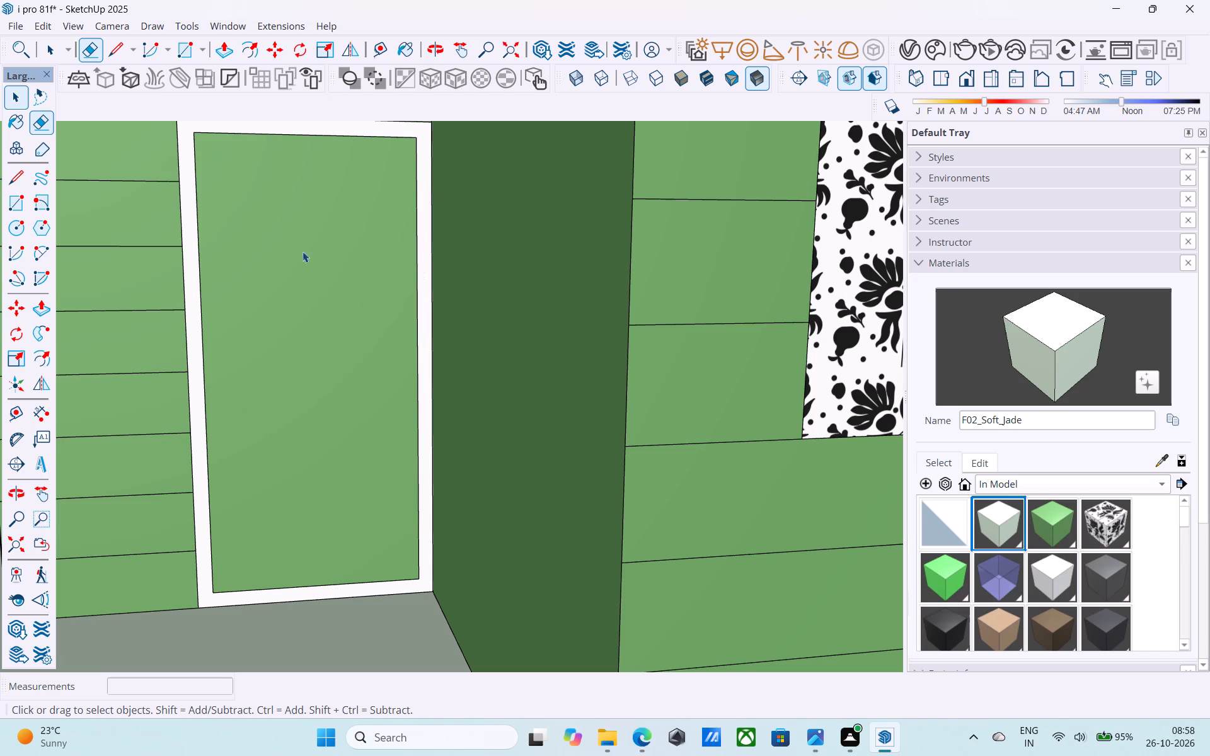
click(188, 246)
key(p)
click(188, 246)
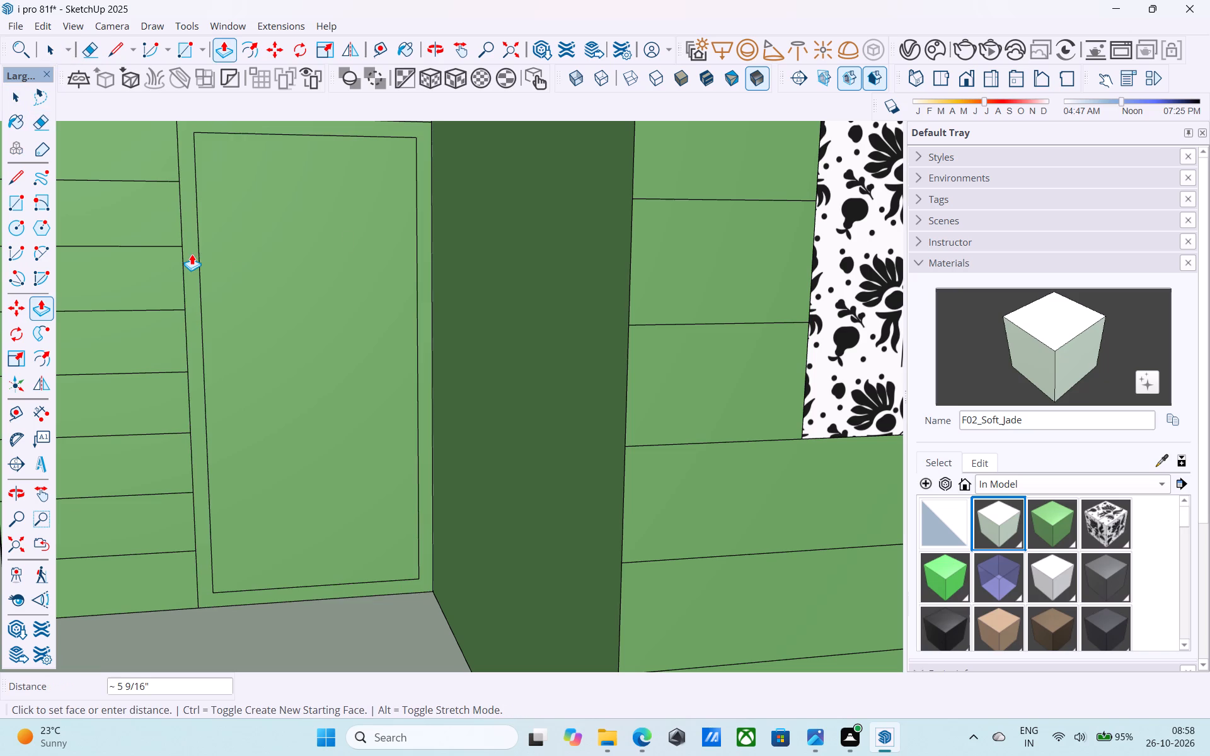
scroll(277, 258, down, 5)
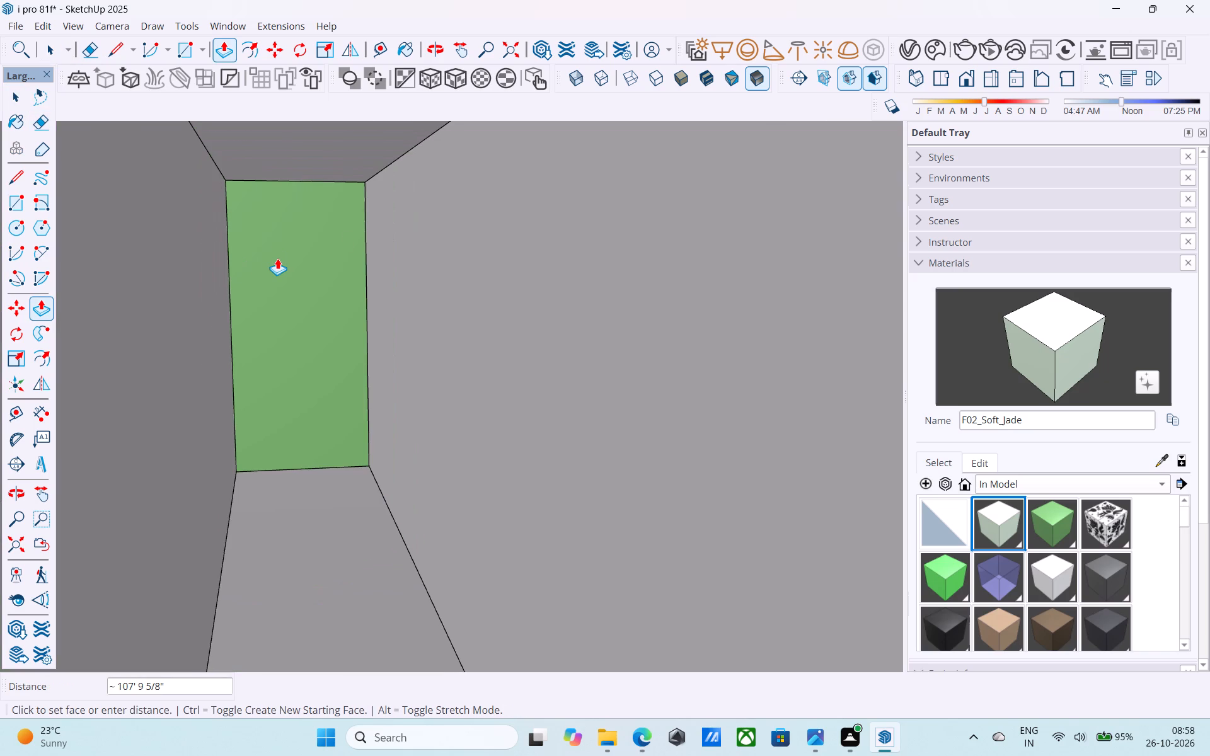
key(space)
Extrude the copied door frame face 2" outward from the wall with Push/Pull.
scroll(277, 258, down, 4)
middle_drag(294, 263, 467, 292)
scroll(260, 282, up, 4)
click(219, 244)
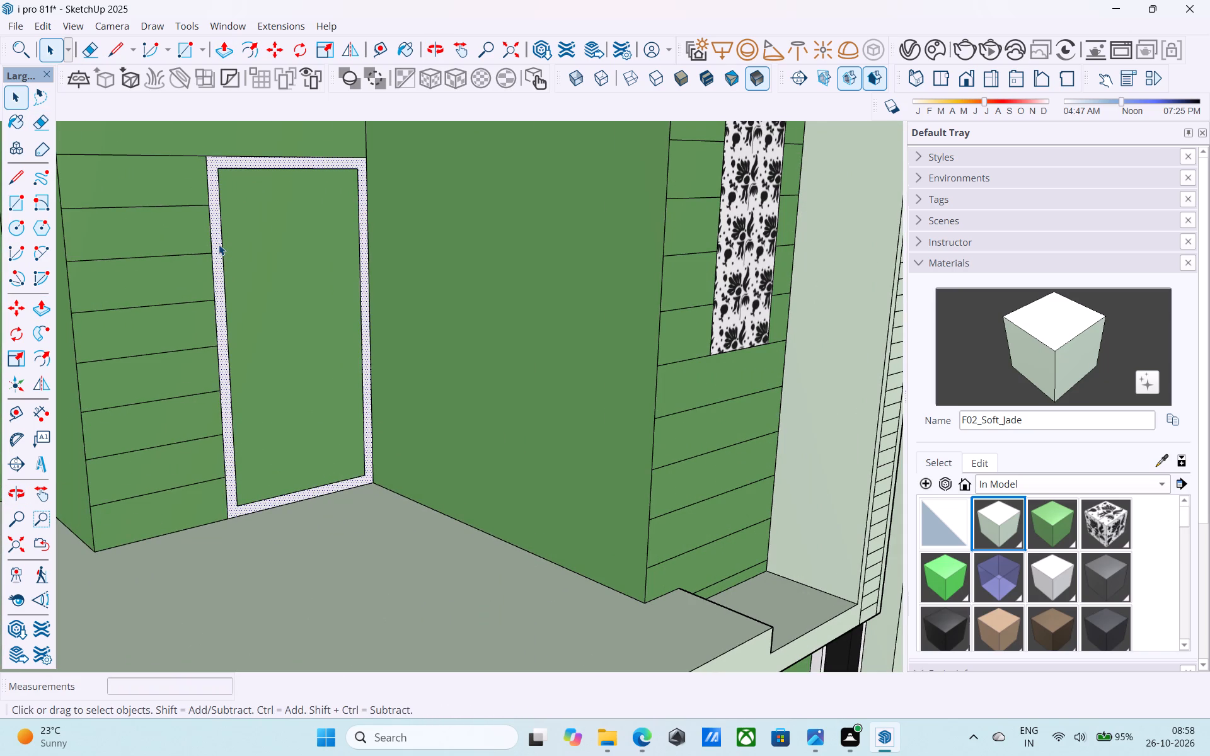
key(p)
click(219, 244)
key(2)
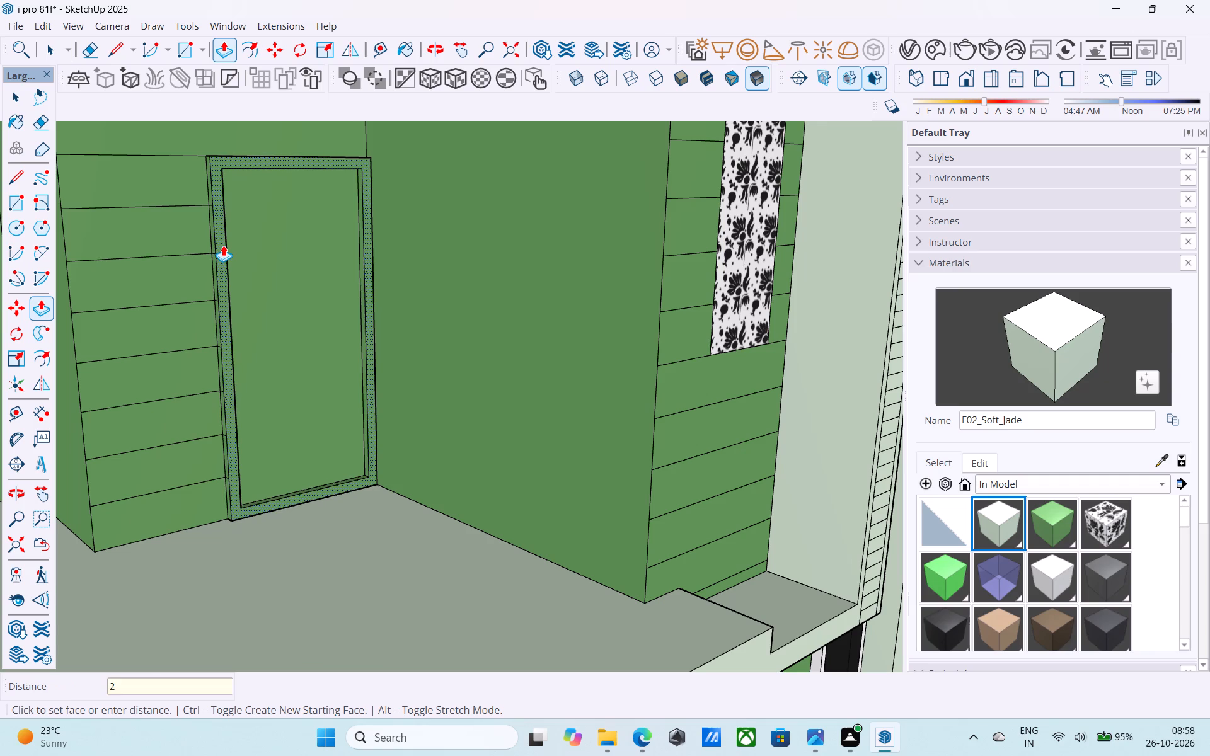
key(shift+quotedbl)
key(Return)
key(space)
Push the panel inside the upper door frame back through the wall to open the doorway.
click(268, 256)
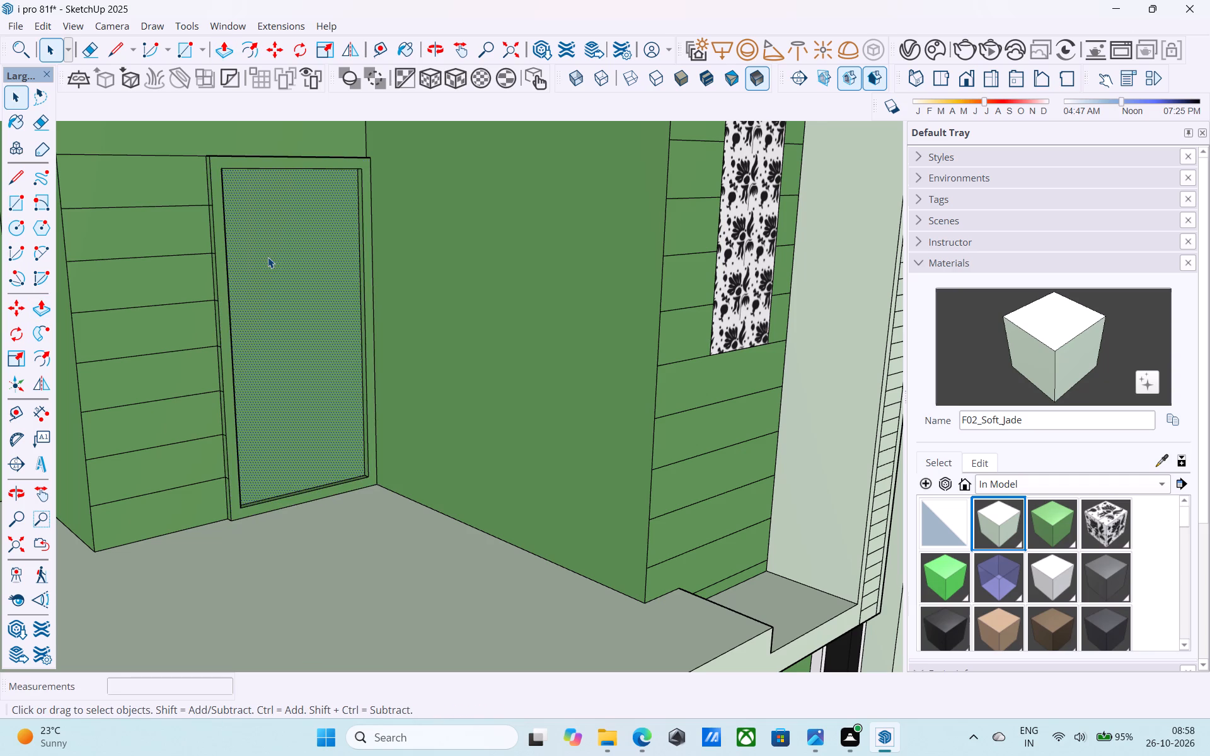
key(p)
click(268, 257)
scroll(256, 234, up, 4)
click(256, 232)
key(space)
scroll(256, 232, down, 7)
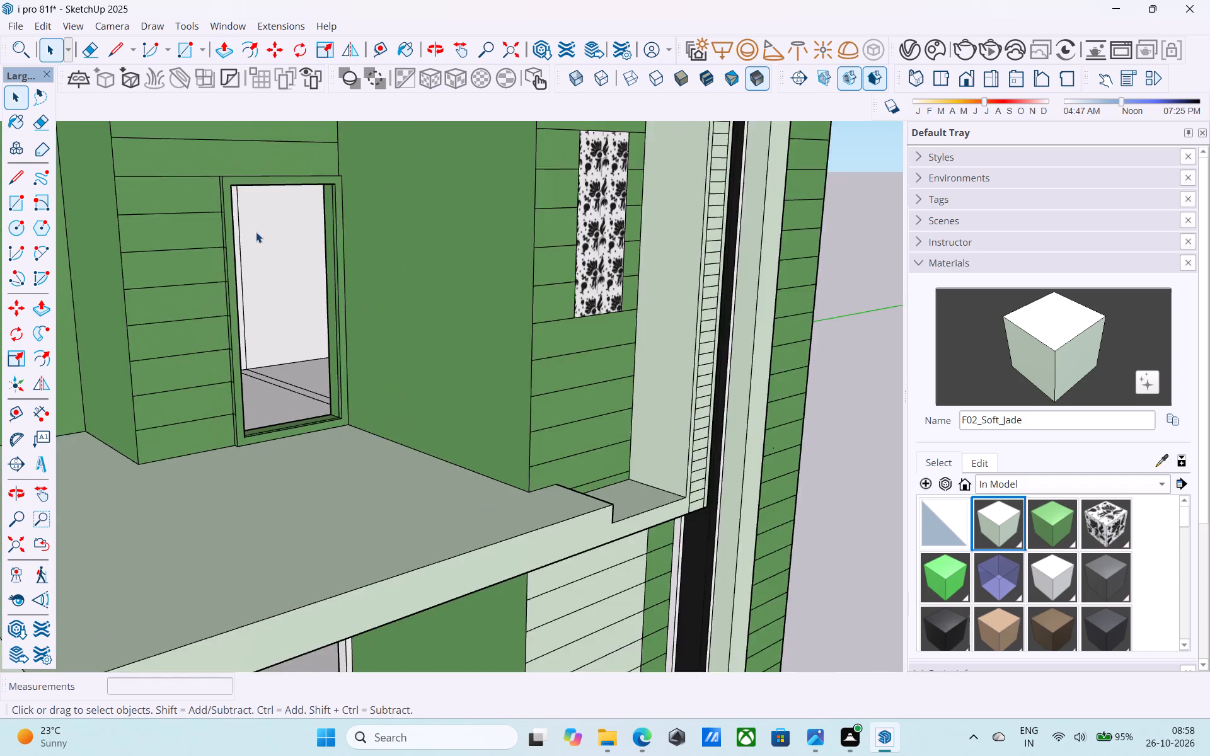
Erase the stray floor lines and the extra vertical wall edge seen through the upper doorway.
scroll(256, 232, down, 2)
middle_drag(253, 246, 219, 263)
middle_drag(255, 314, 226, 304)
scroll(226, 304, up, 1)
key(e)
scroll(263, 311, up, 4)
drag(317, 334, 320, 335)
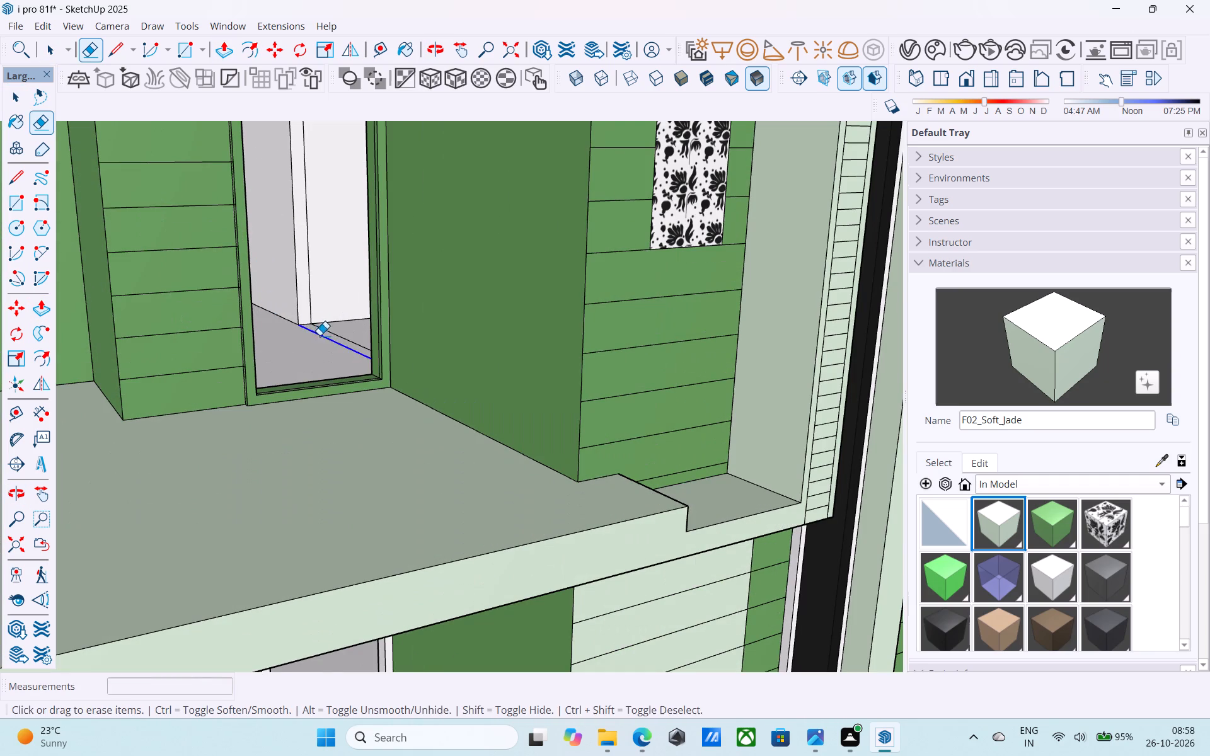
drag(320, 335, 342, 327)
click(314, 275)
key(space)
Save the model.
scroll(310, 273, down, 6)
middle_drag(305, 306, 304, 306)
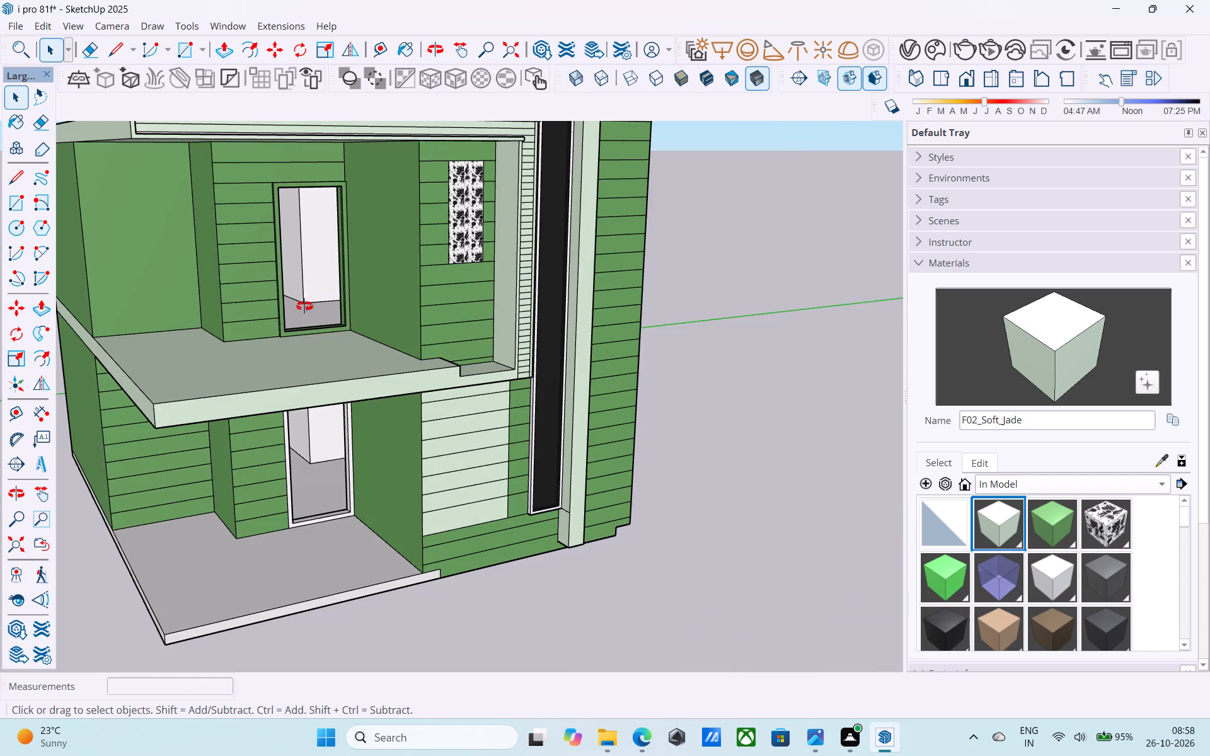
middle_drag(304, 306, 294, 277)
key(ctrl+s)
Examine the whole house facade with both doorways from several angles and heights.
scroll(295, 275, down, 5)
shift+middle_drag(295, 275, 263, 312)
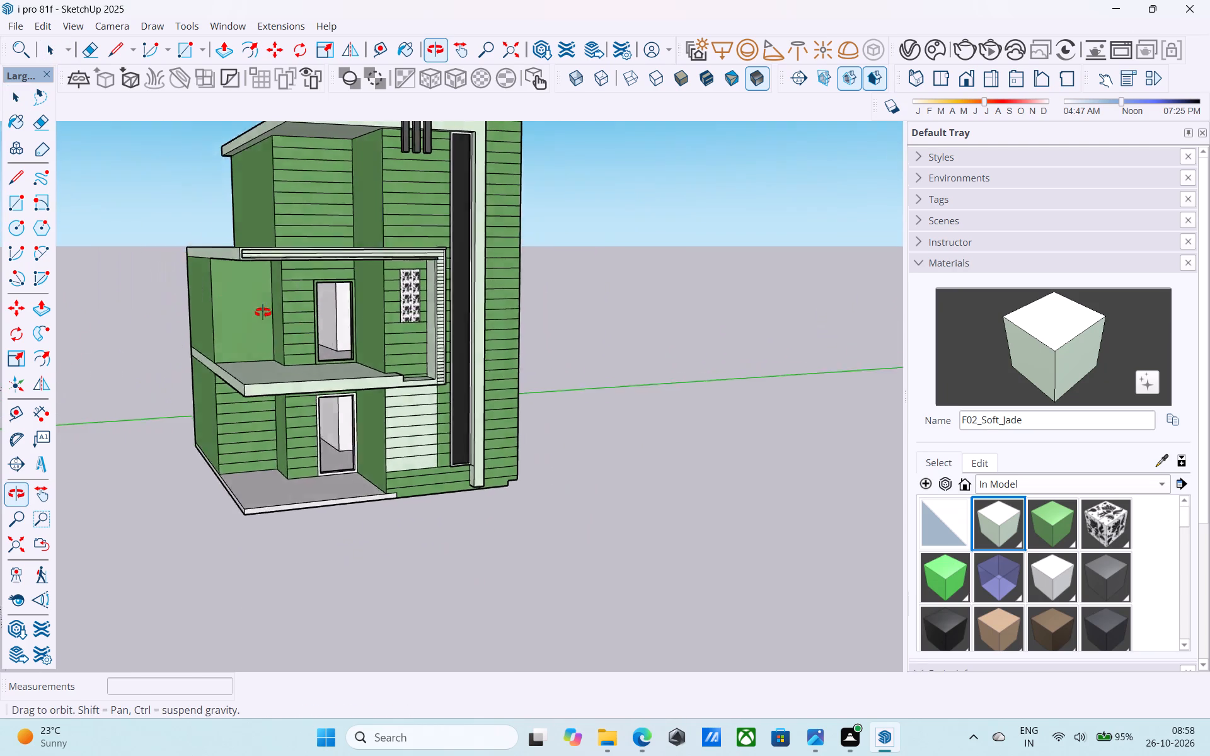
shift+middle_drag(263, 312, 221, 303)
scroll(277, 272, down, 4)
shift+middle_drag(297, 287, 371, 275)
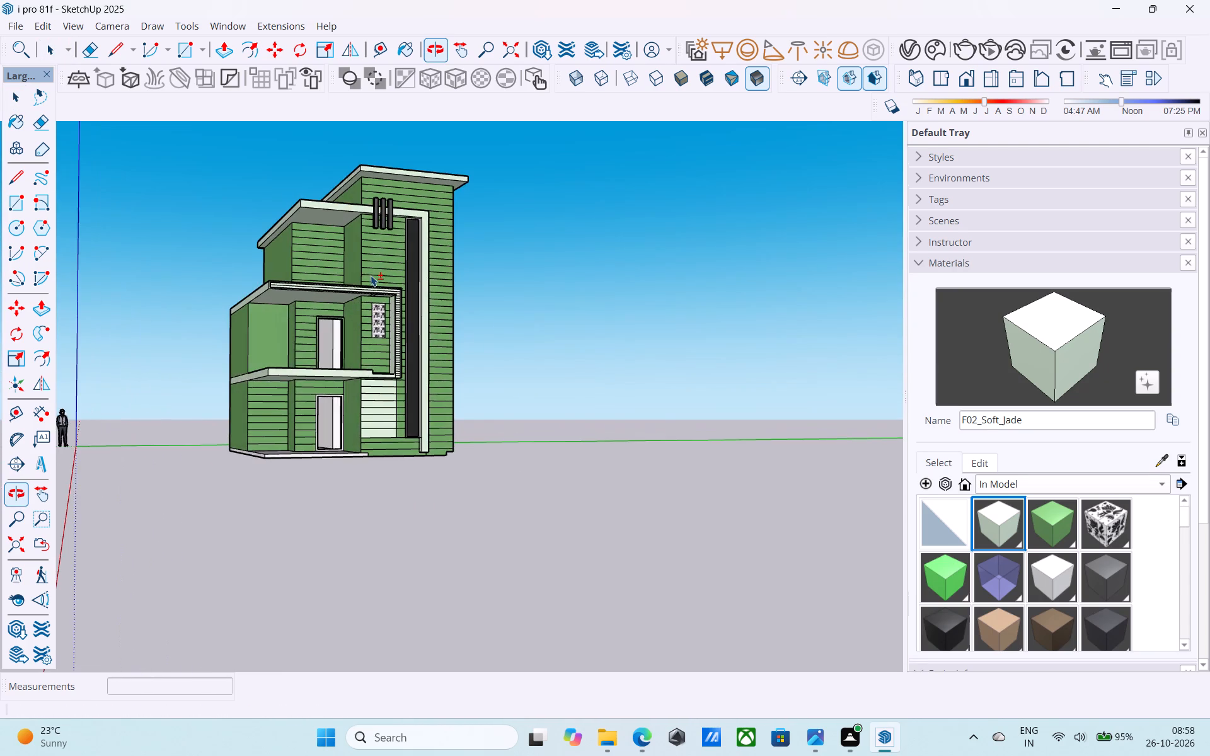
shift+middle_drag(371, 276, 395, 355)
shift+middle_drag(379, 356, 373, 382)
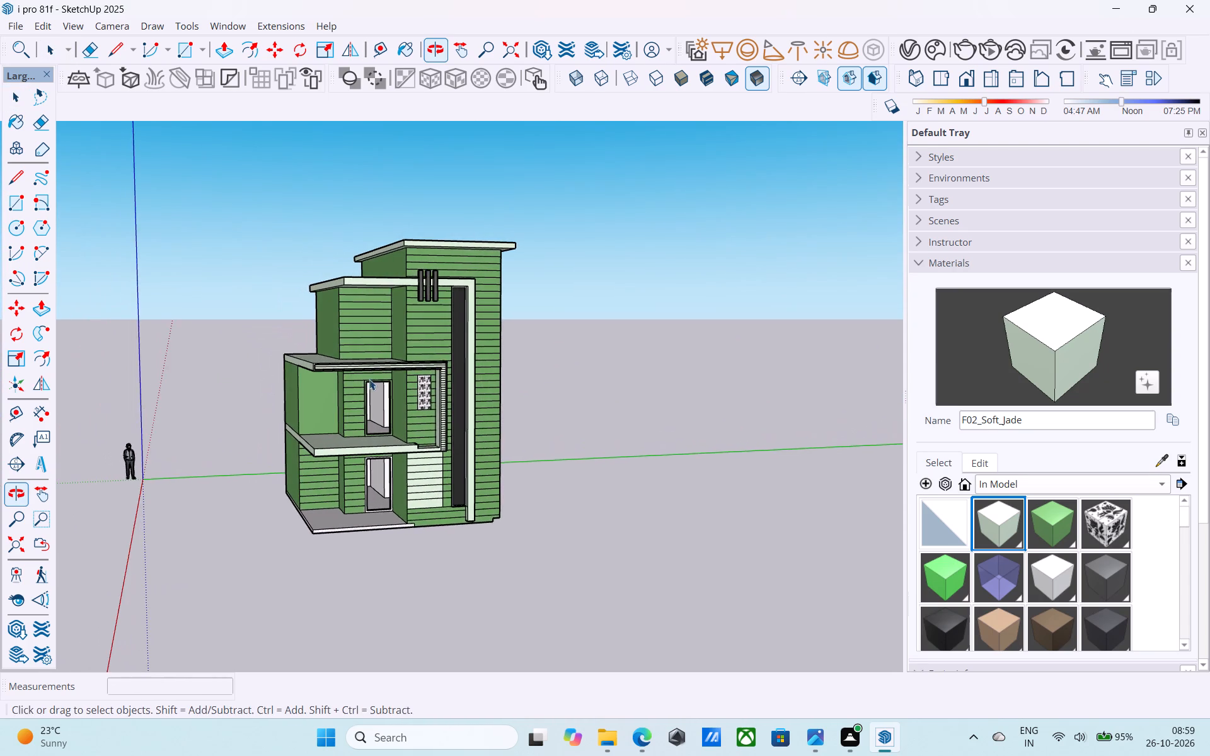
scroll(369, 373, up, 2)
shift+middle_drag(369, 372, 272, 362)
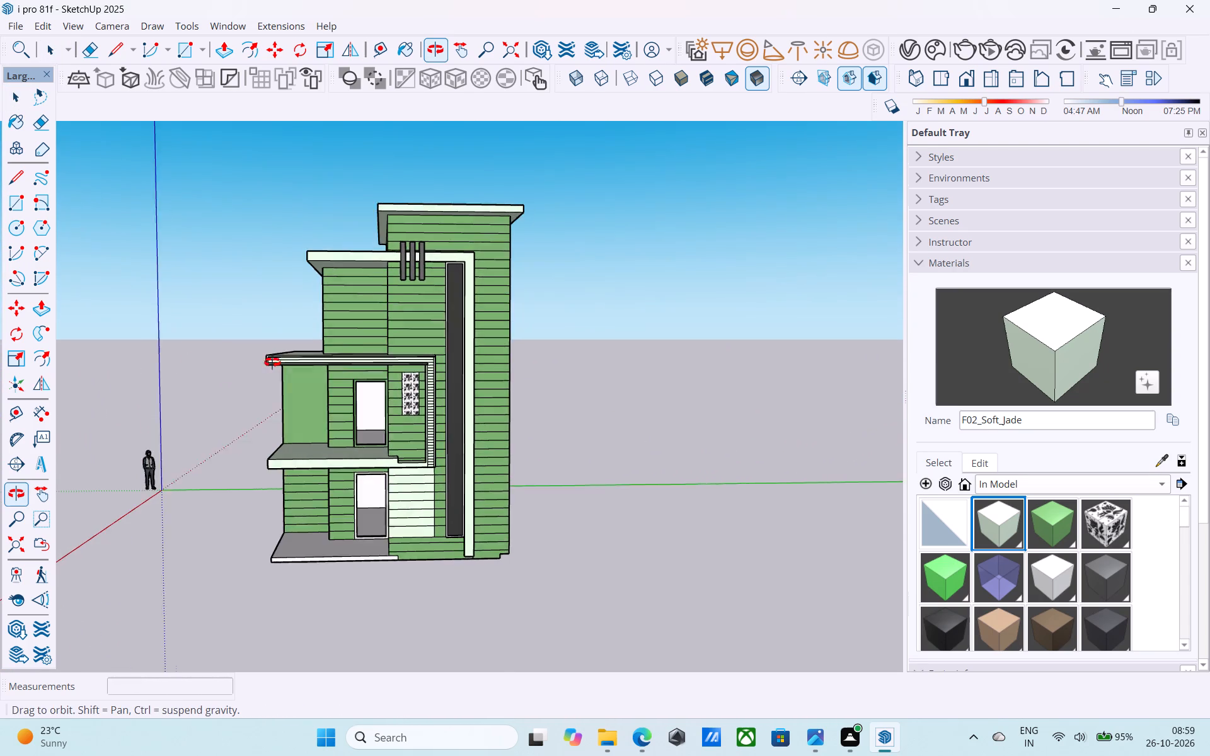
shift+middle_drag(272, 362, 253, 358)
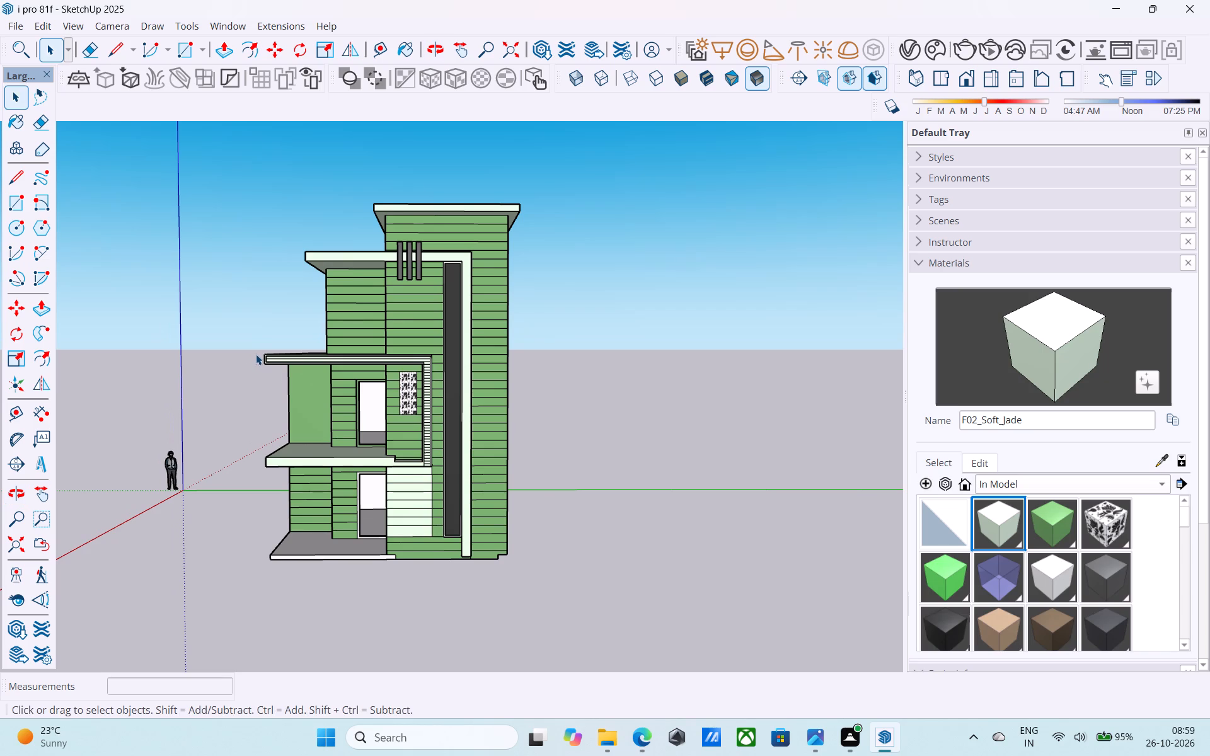
middle_drag(342, 329, 347, 280)
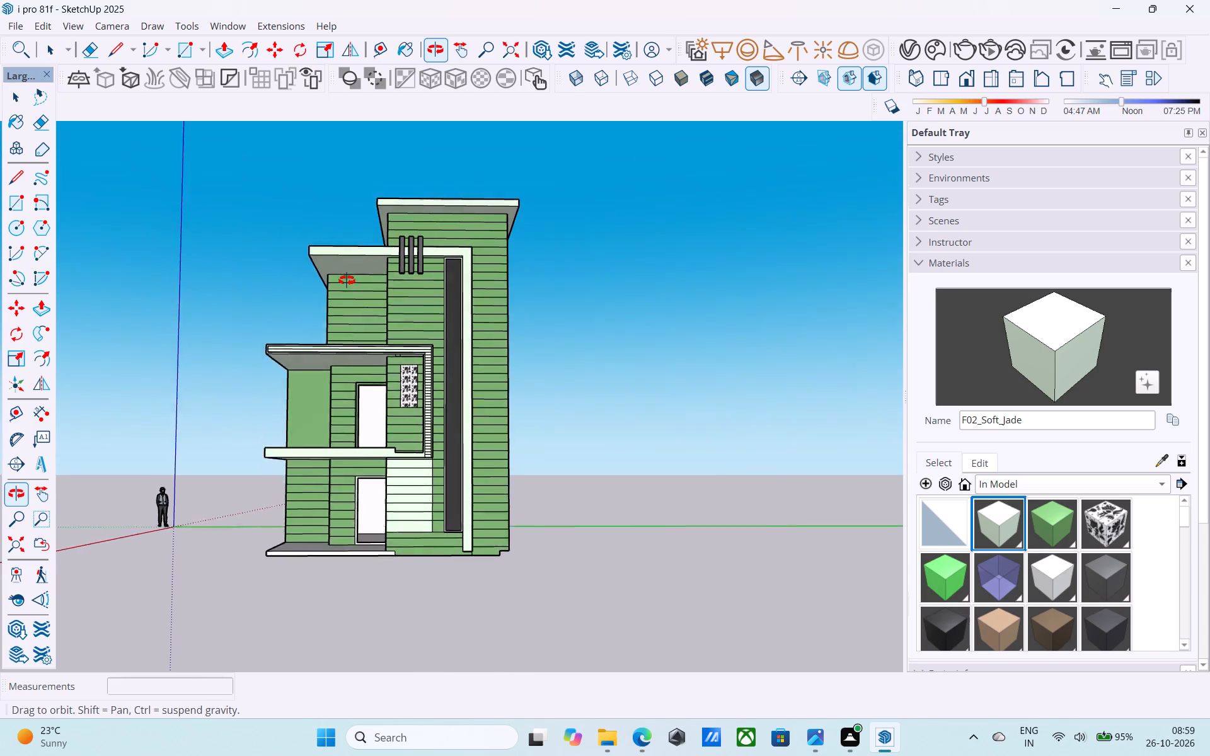
middle_drag(347, 280, 352, 256)
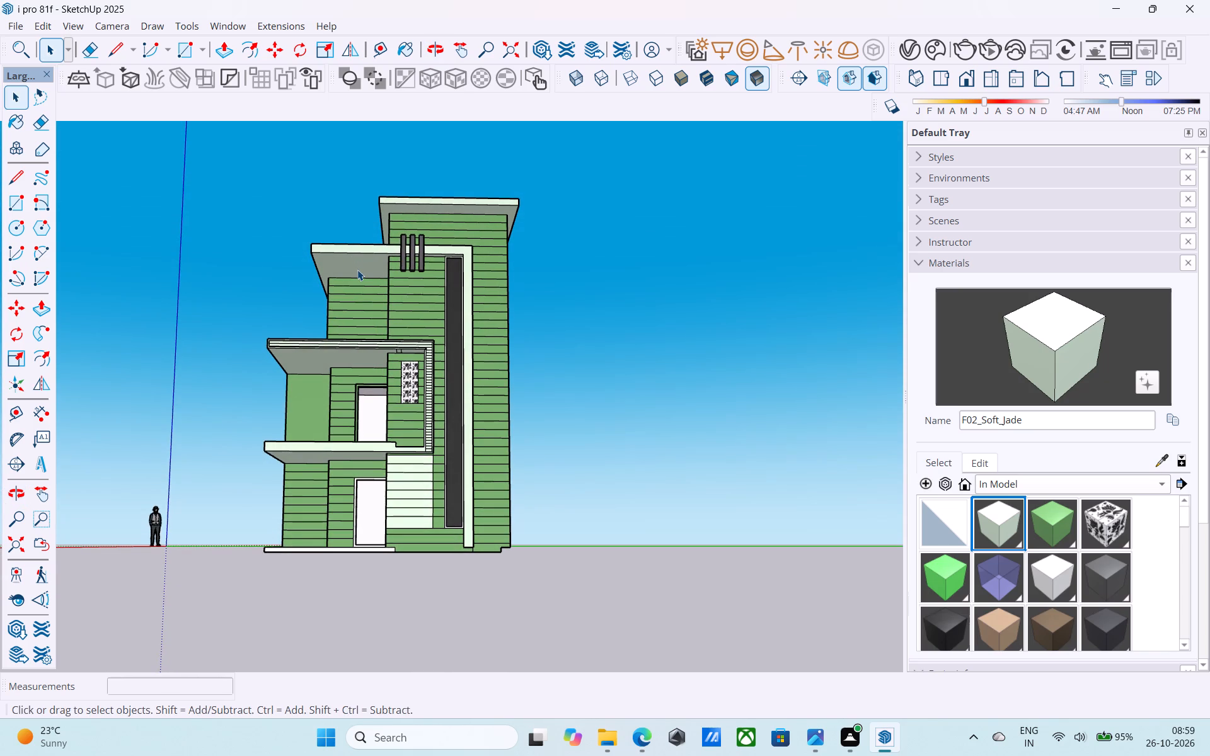
middle_drag(357, 270, 356, 272)
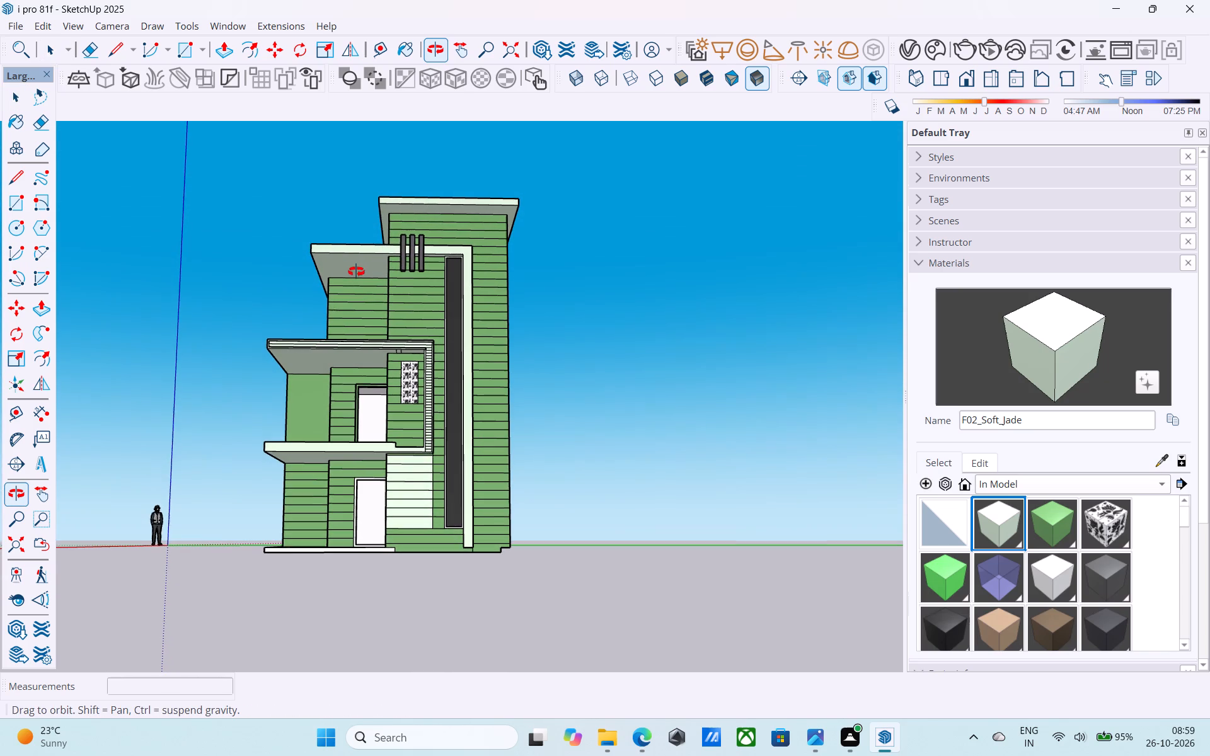
middle_drag(356, 272, 357, 280)
scroll(357, 280, up, 1)
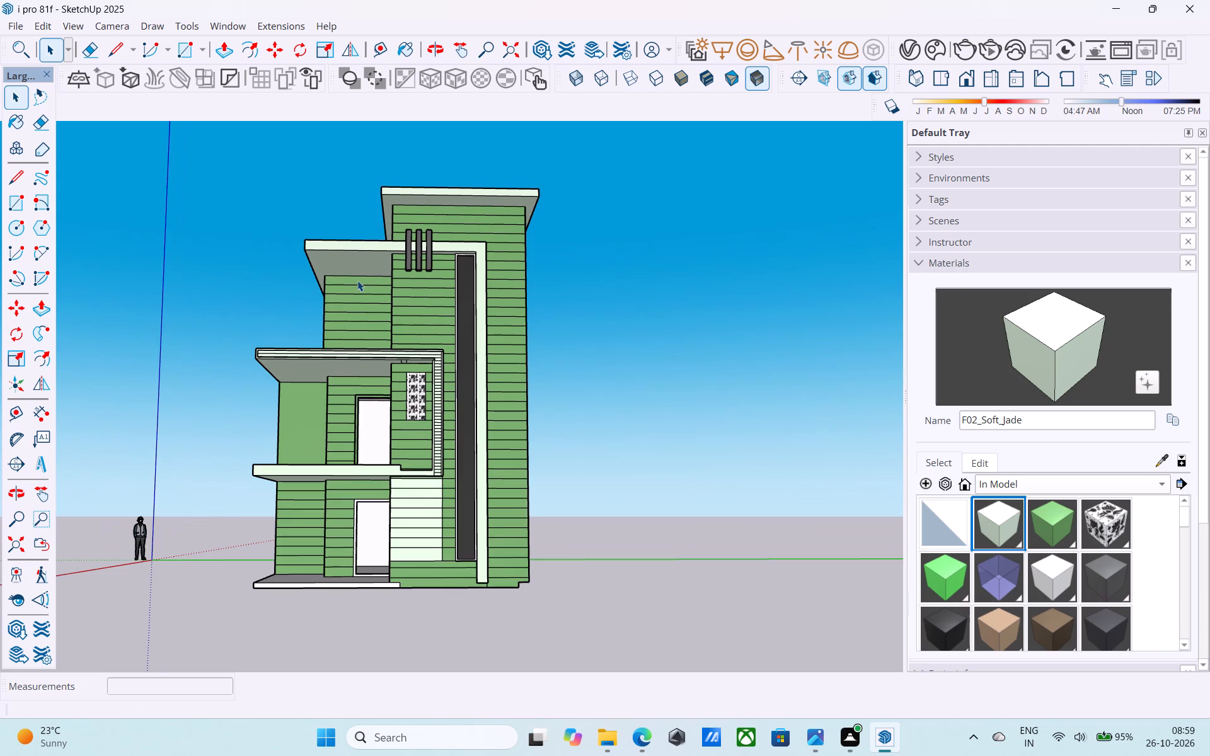
Render the current front view in V-Ray, check the image and close the frame buffer.
click(957, 41)
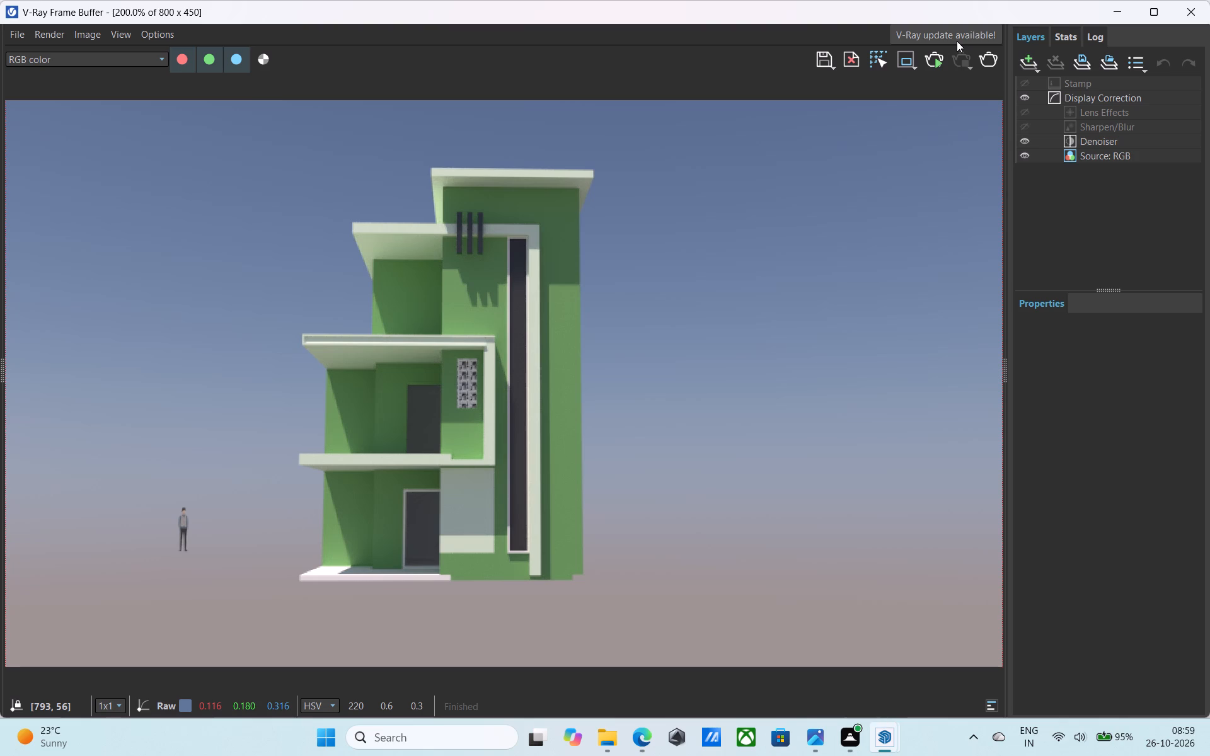
click(1206, 6)
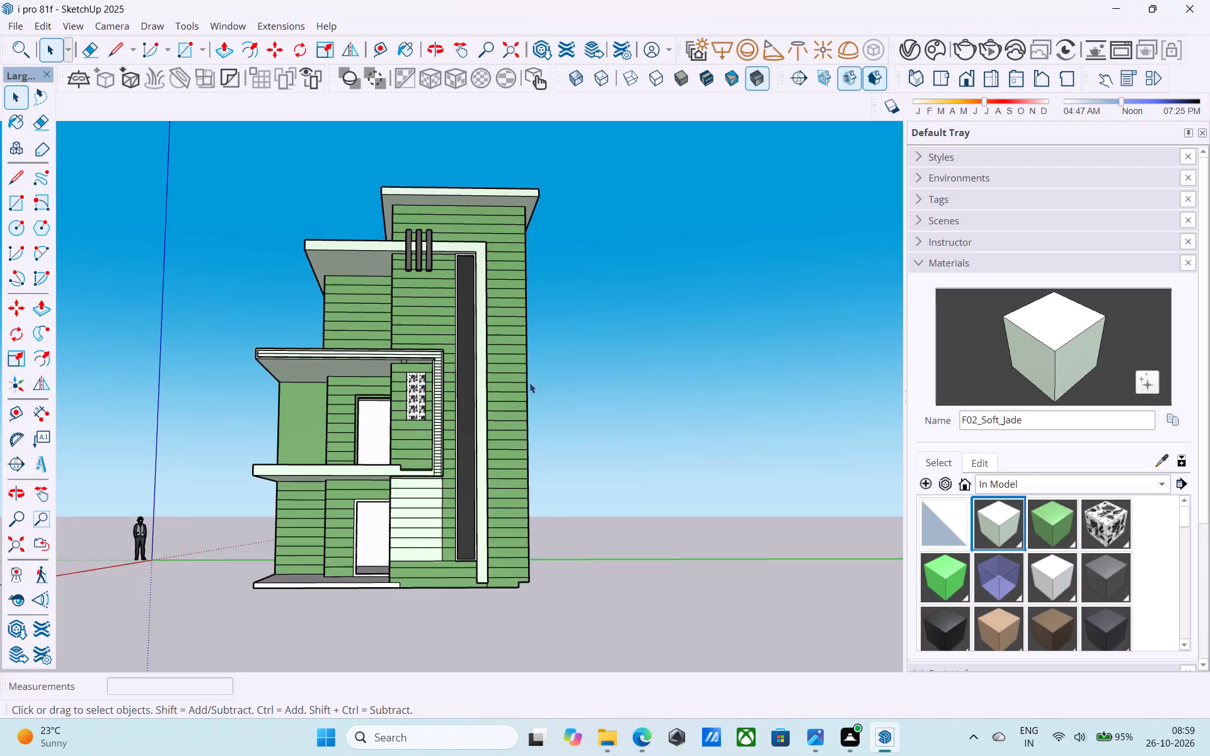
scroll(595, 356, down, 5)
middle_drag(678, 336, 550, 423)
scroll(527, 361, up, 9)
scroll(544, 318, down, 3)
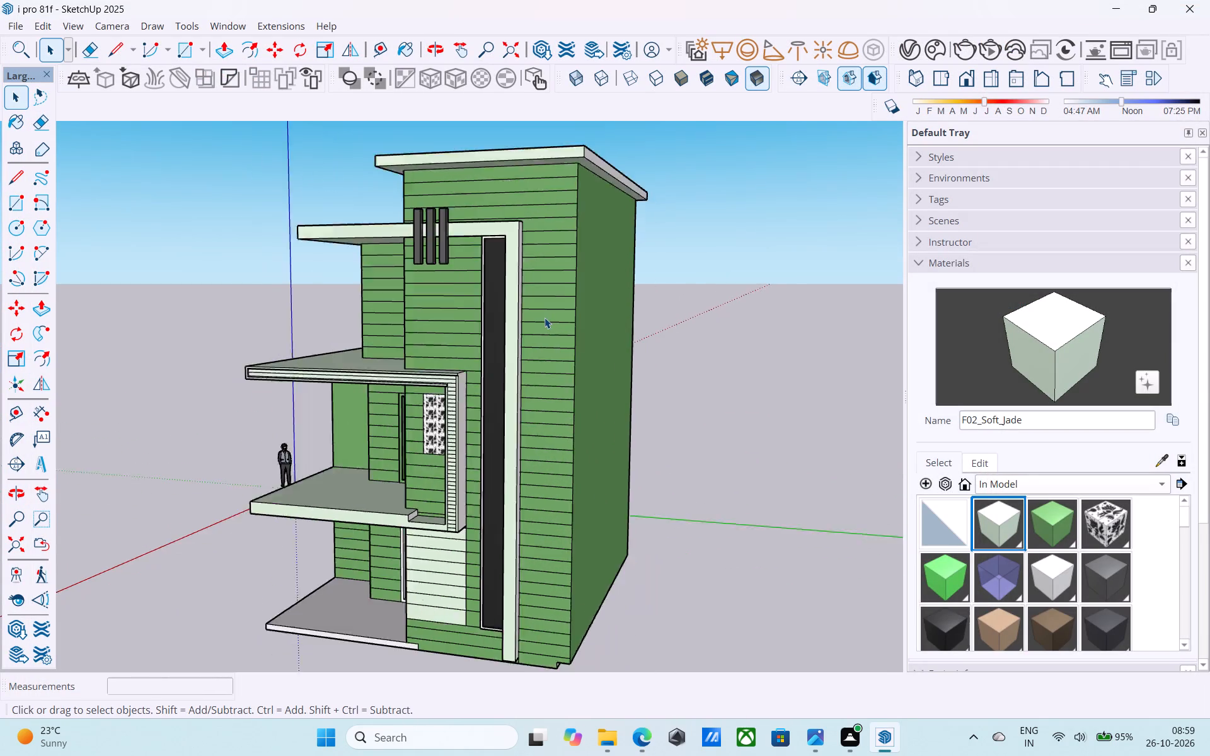
Examine the whole house from the front, from below and at a distance.
scroll(544, 318, down, 2)
middle_drag(543, 312, 496, 323)
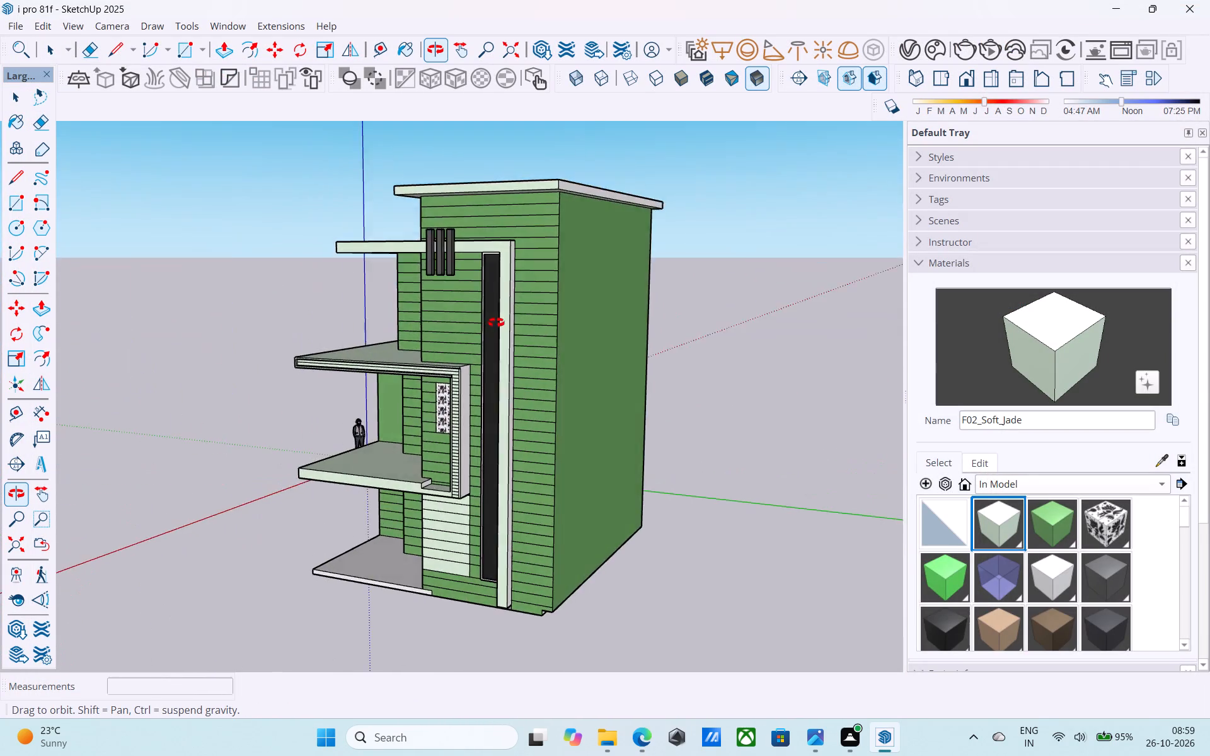
middle_drag(496, 323, 635, 243)
scroll(635, 243, up, 5)
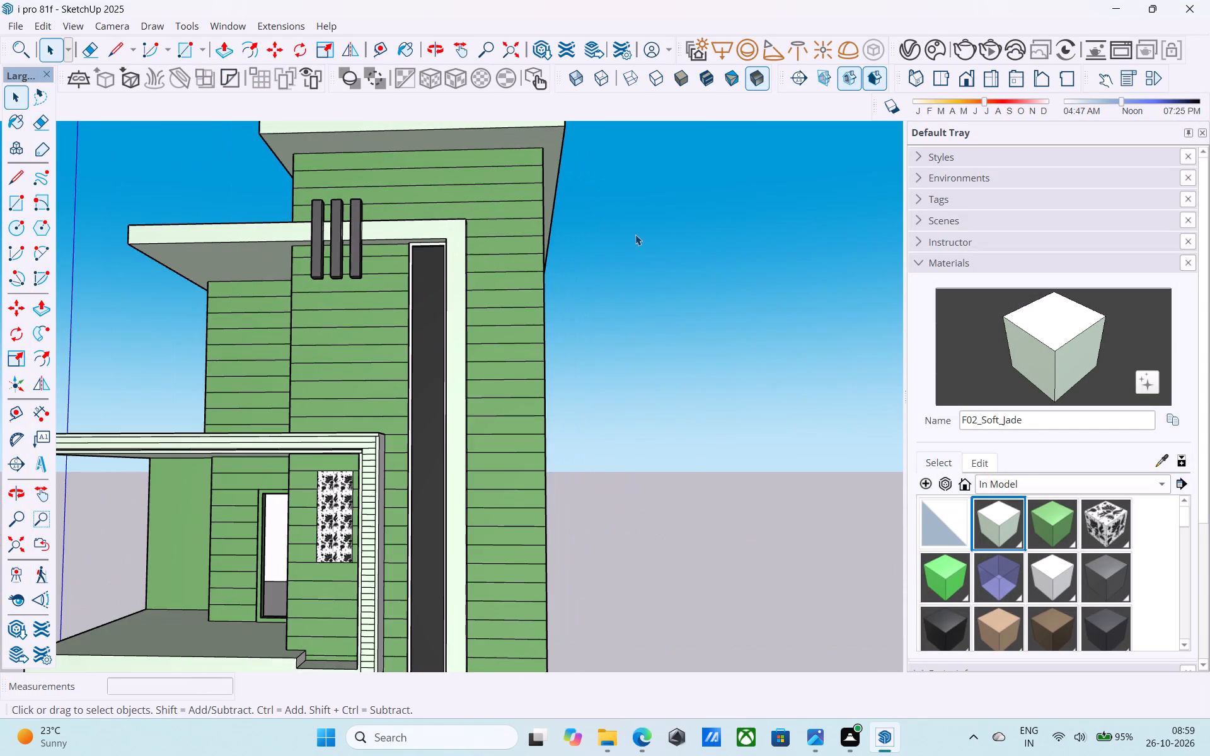
scroll(635, 234, down, 14)
middle_drag(645, 251, 642, 336)
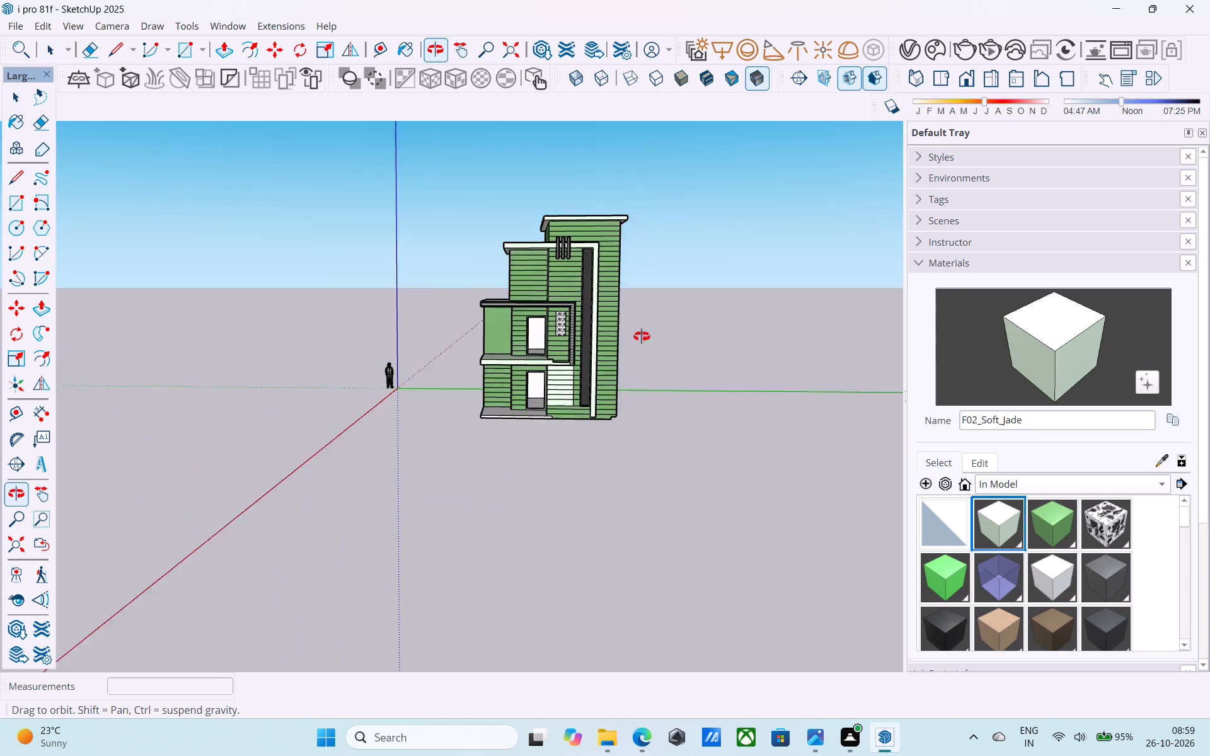
middle_drag(642, 336, 640, 357)
middle_drag(594, 331, 652, 320)
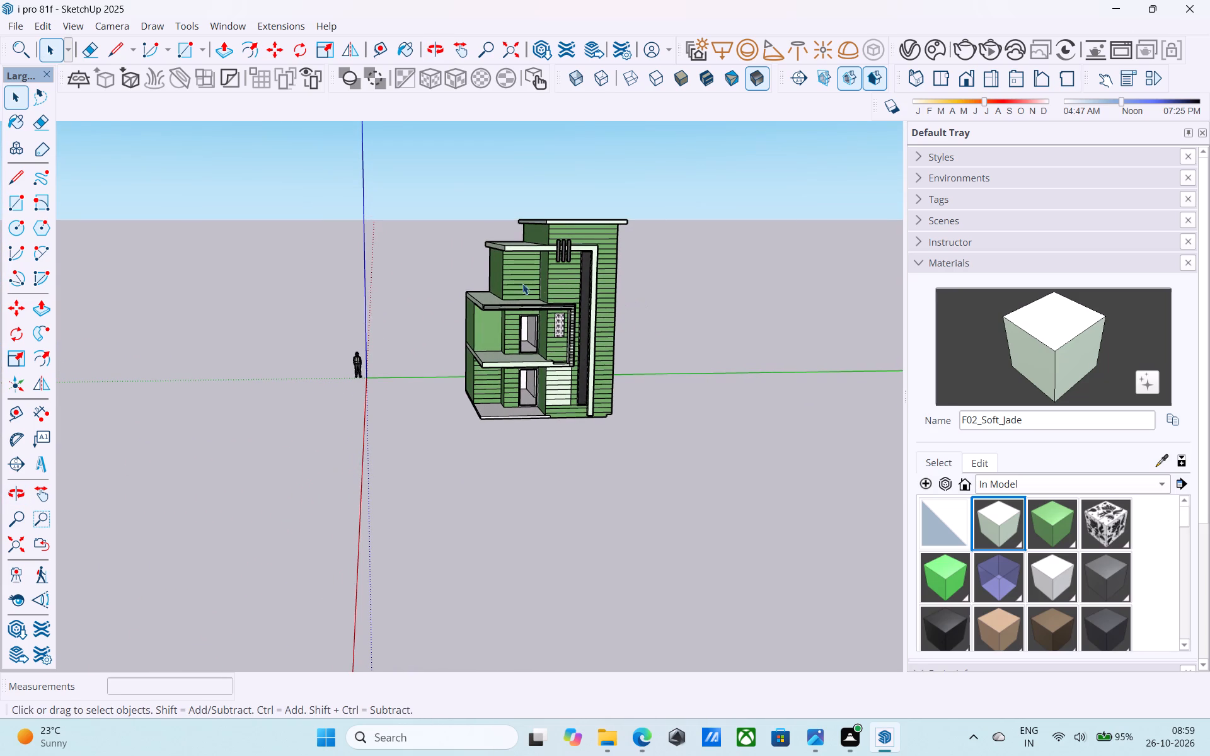
Draw a 12' 9" line across the first-floor balcony slab from the bottom corner of the patterned wall to the slab's outer edge.
scroll(460, 275, up, 1)
middle_drag(459, 275, 863, 365)
scroll(479, 316, up, 9)
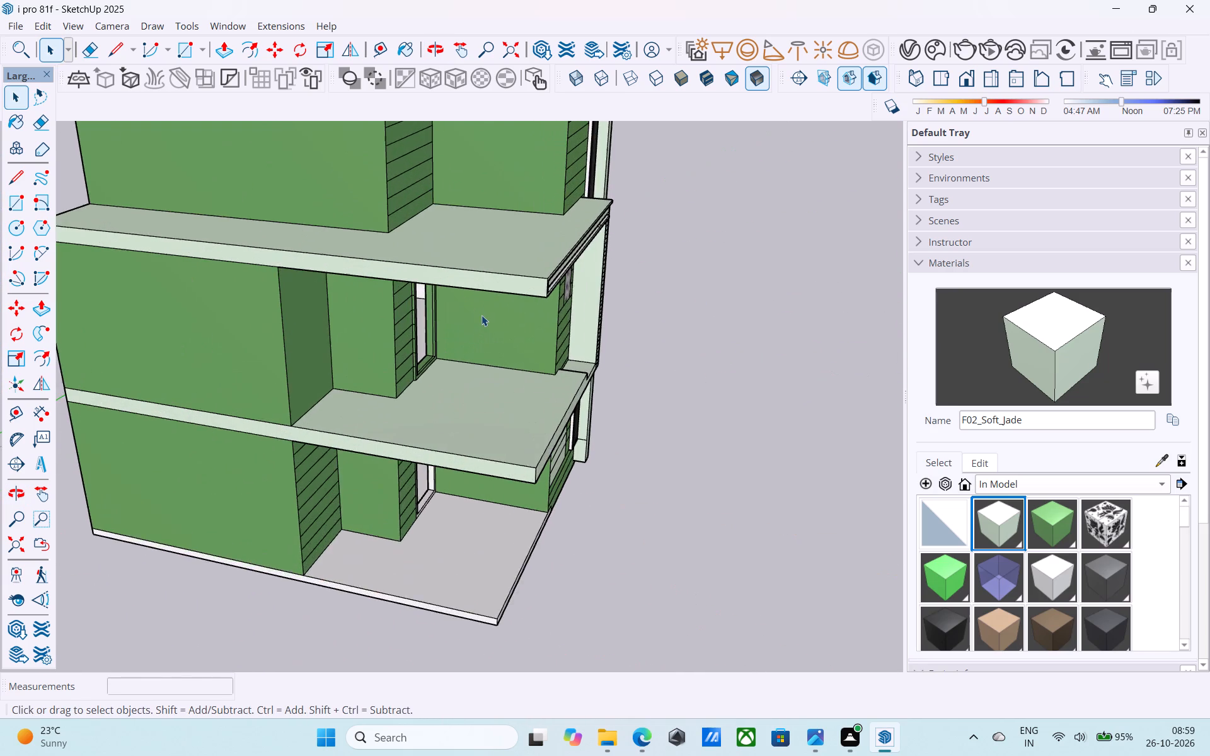
scroll(481, 315, up, 1)
scroll(482, 315, down, 5)
middle_drag(487, 316, 591, 351)
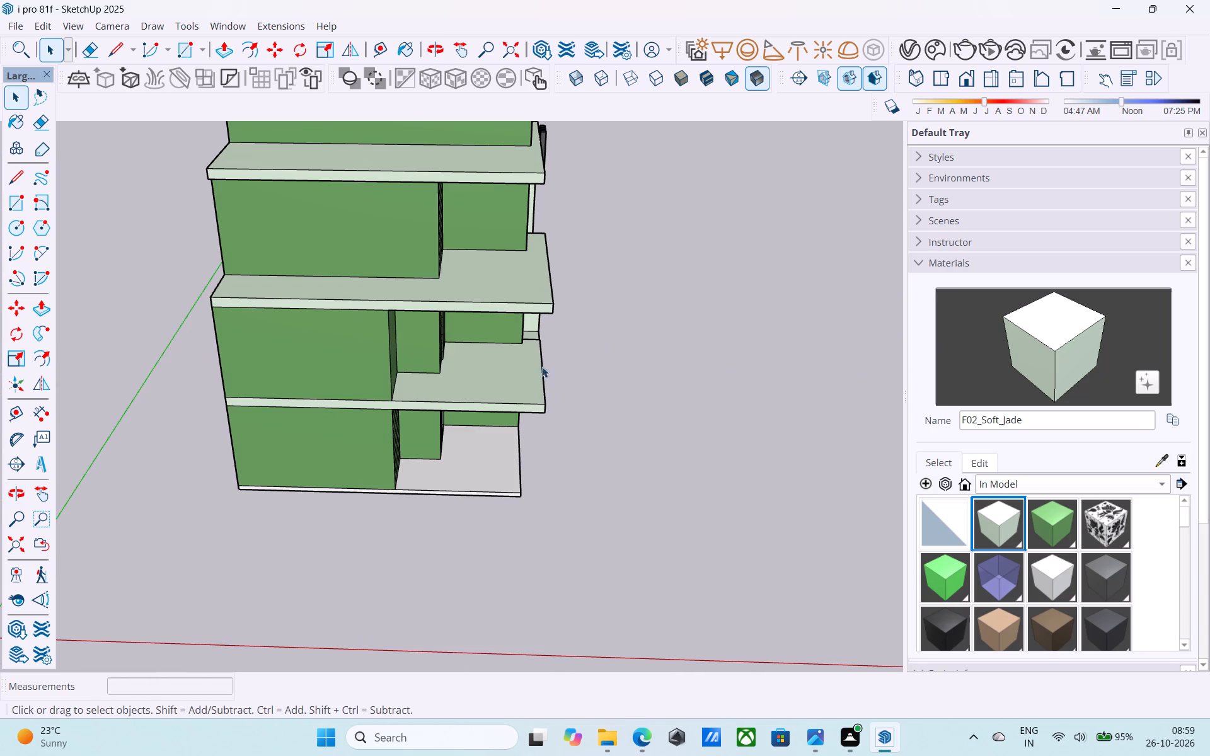
middle_drag(535, 363, 453, 336)
scroll(553, 369, up, 12)
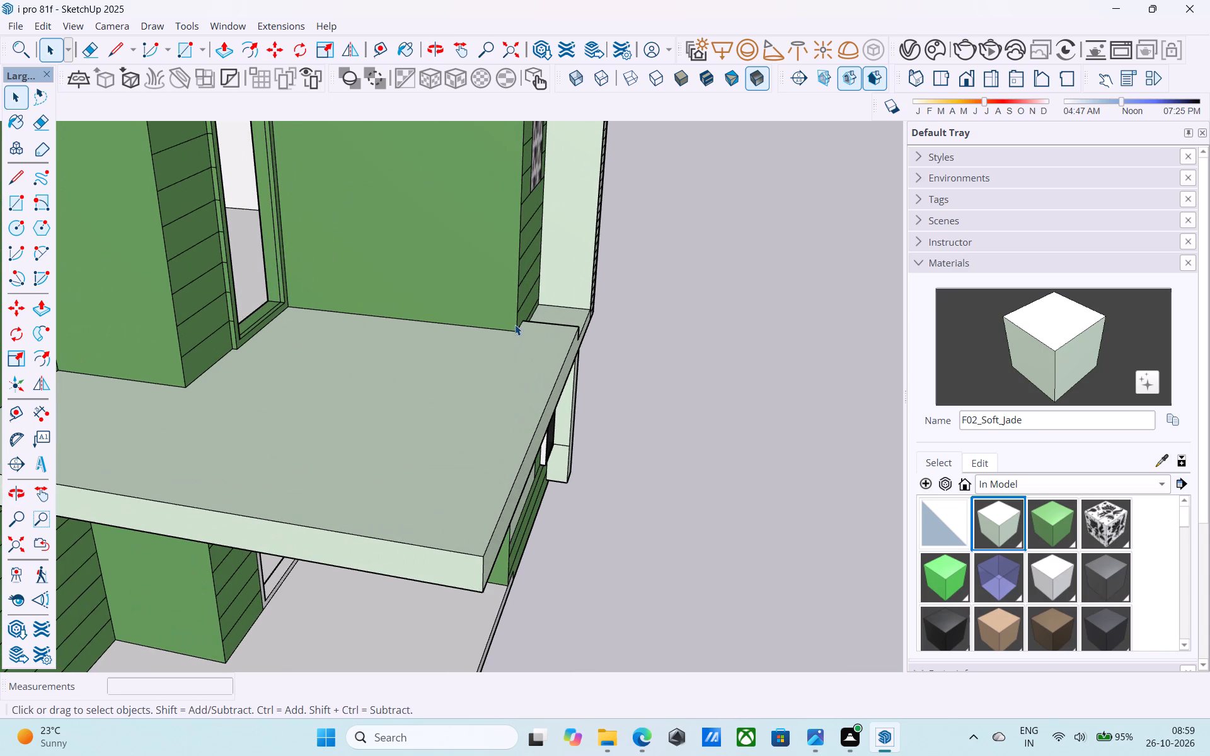
click(516, 323)
key(l)
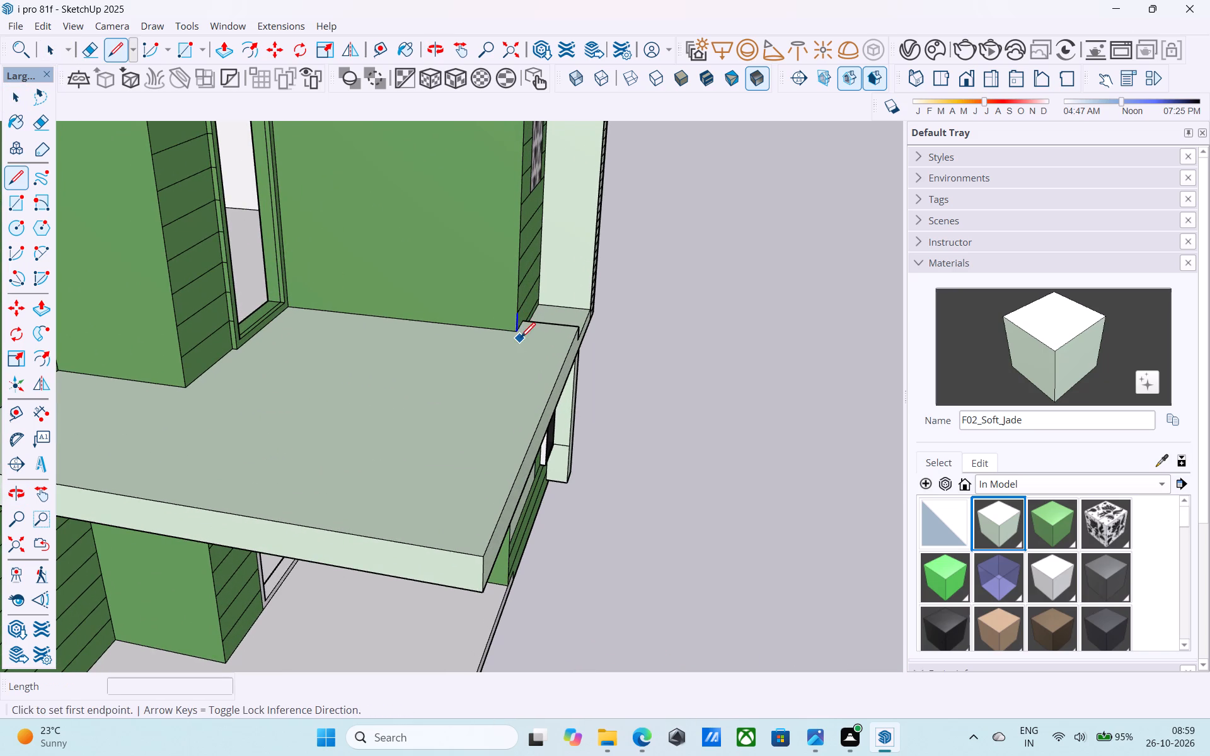
click(515, 333)
scroll(516, 329, down, 2)
scroll(351, 442, down, 2)
shift+middle_drag(352, 441, 463, 395)
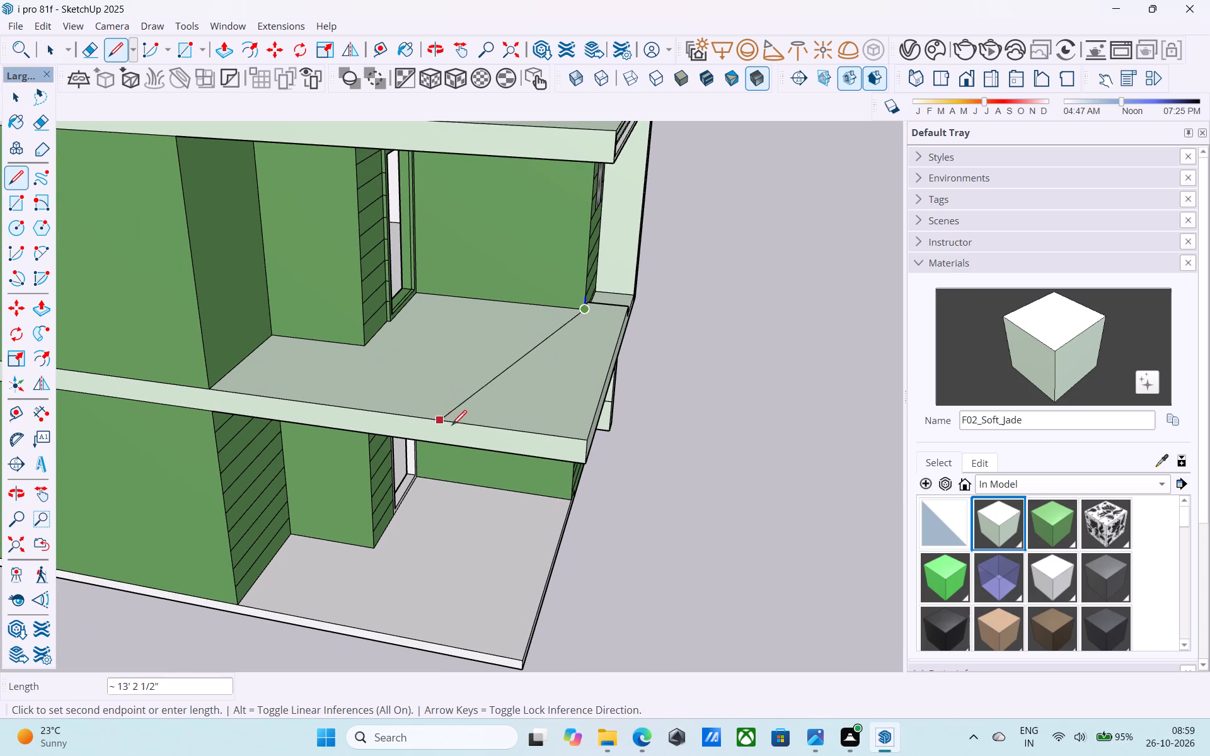
click(529, 434)
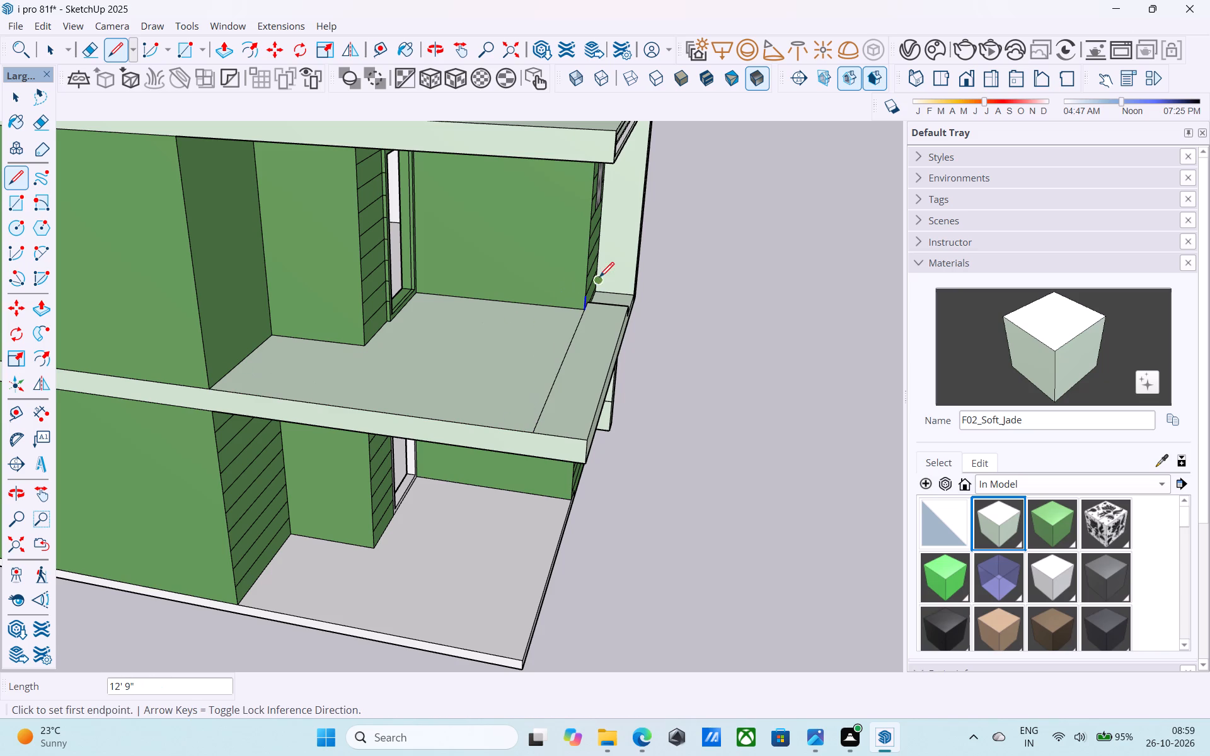
Draw a second parallel line 3" further inside the balcony floor, from the slab's outer edge back to the wall.
scroll(544, 444, up, 4)
click(524, 423)
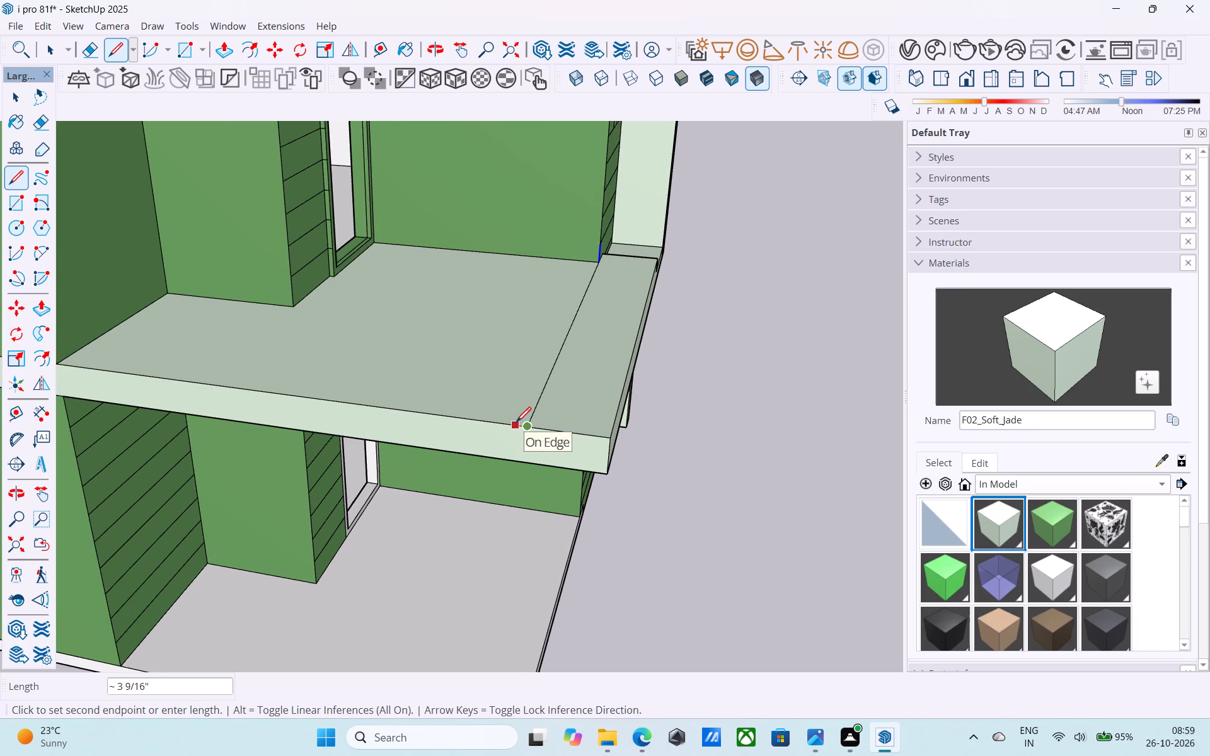
key(3)
key(shift+quotedbl)
key(Return)
scroll(516, 422, up, 3)
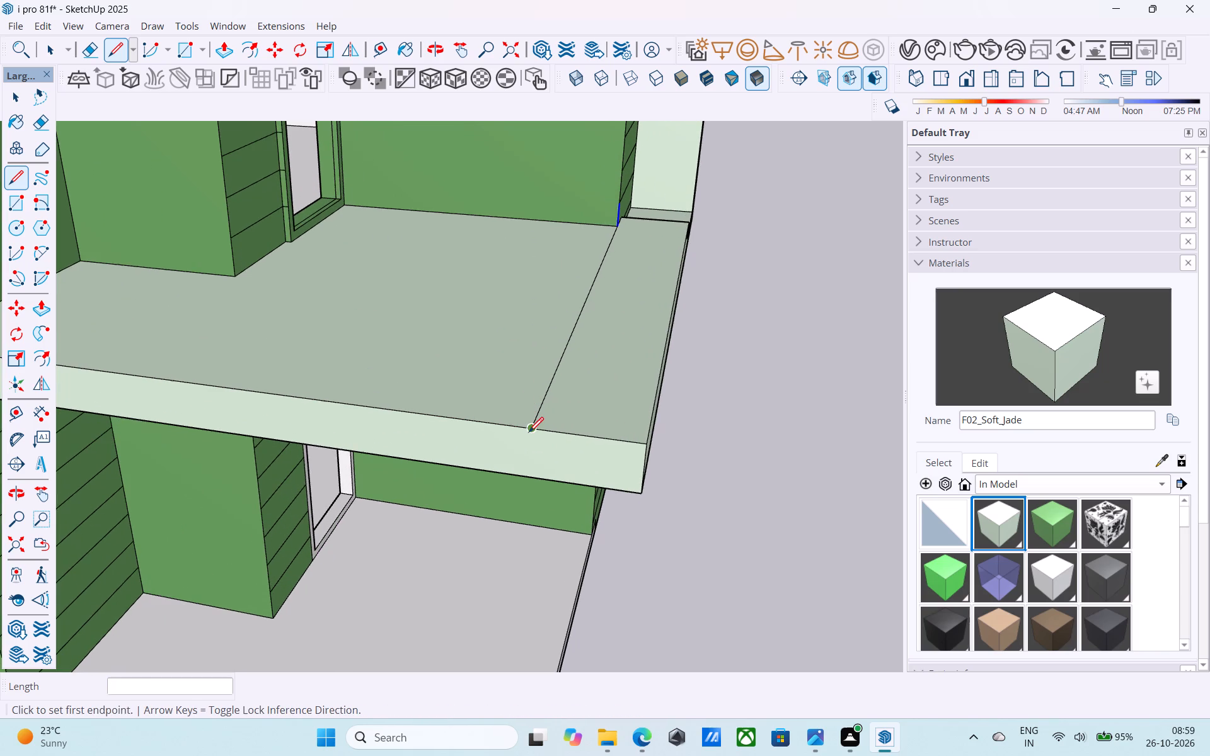
click(529, 433)
scroll(529, 431, up, 4)
click(514, 427)
click(512, 427)
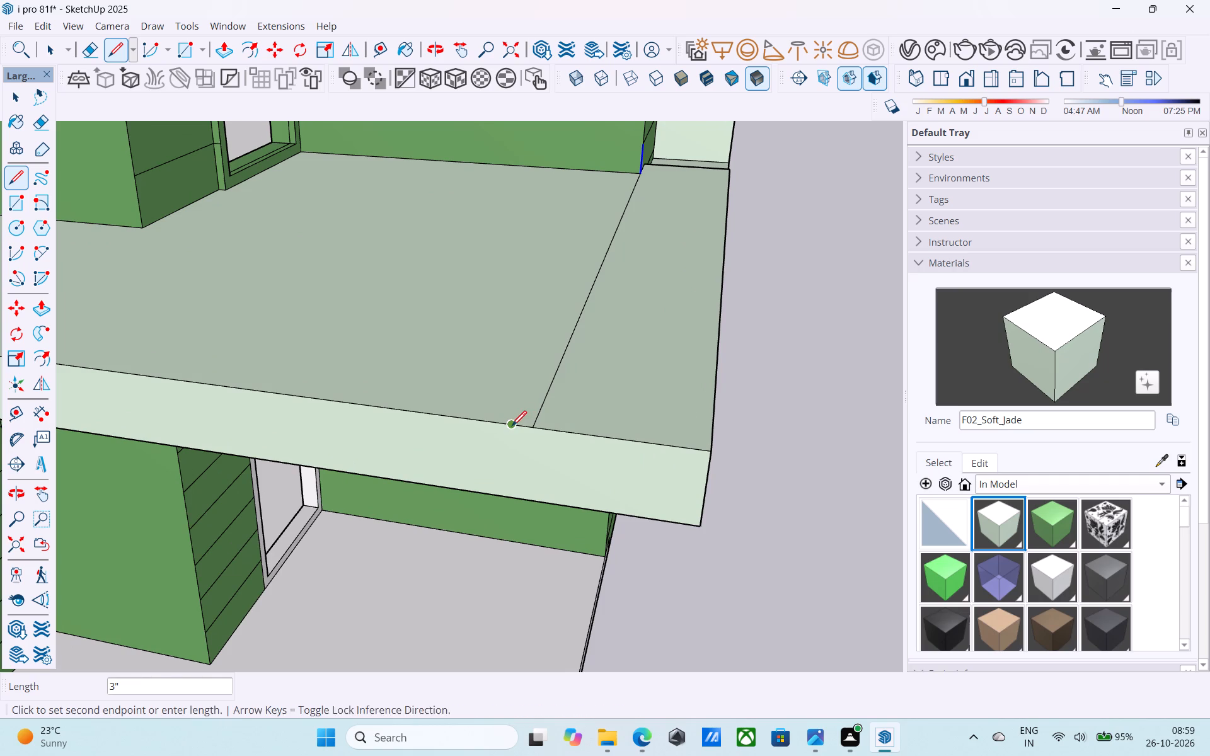
click(631, 175)
key(space)
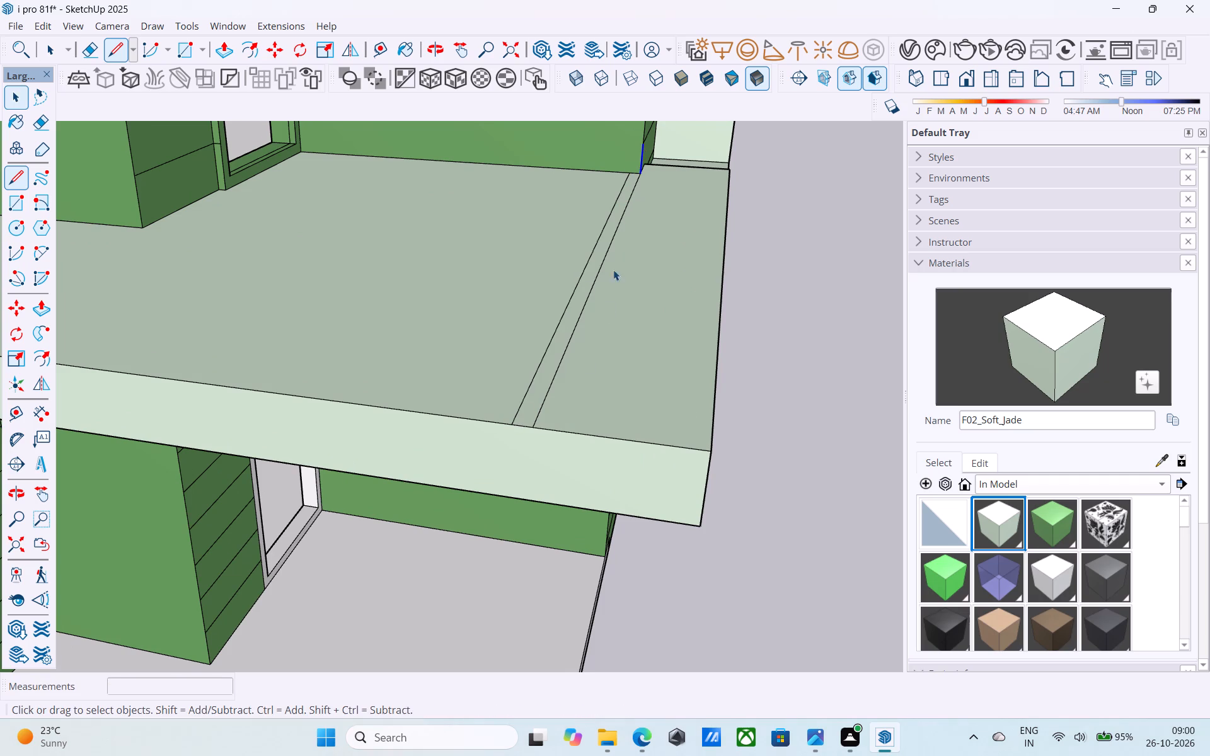
Draw a line along the balcony's outer side, set 3" in from the slab edge, ending at the far side wall.
middle_drag(565, 374, 565, 386)
key(l)
scroll(533, 456, up, 4)
click(531, 456)
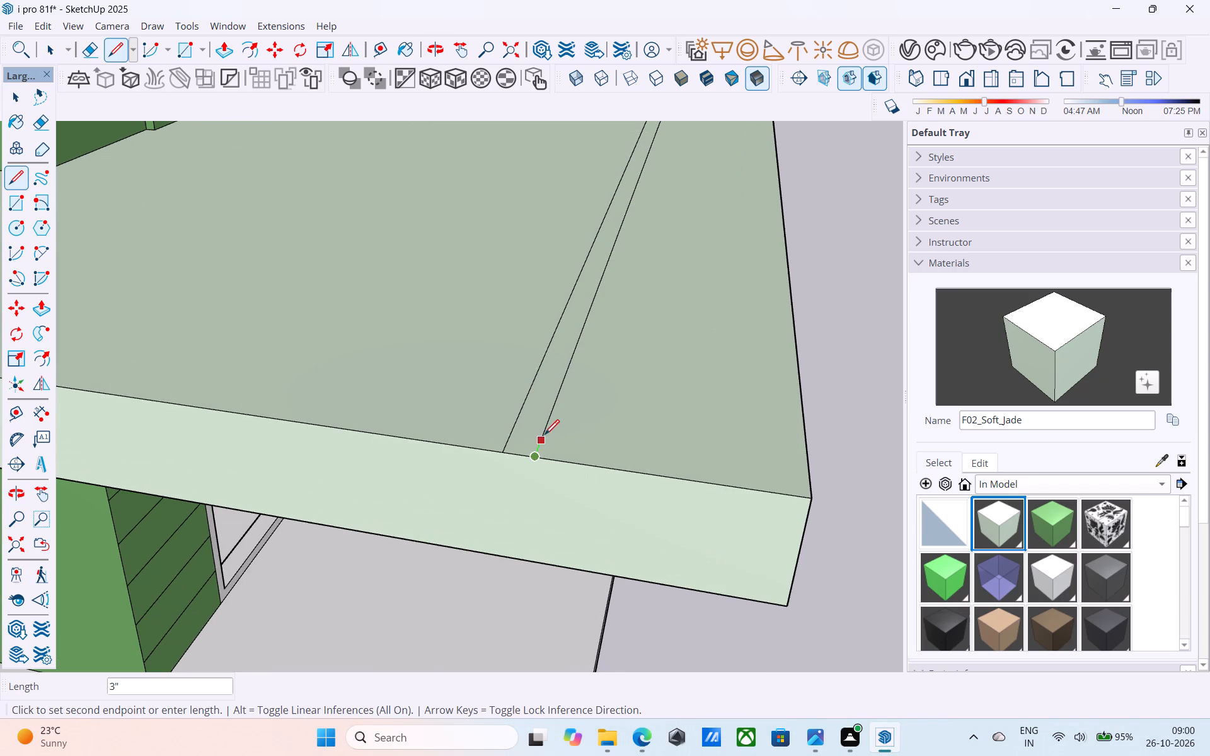
click(544, 436)
click(538, 445)
scroll(536, 440, down, 5)
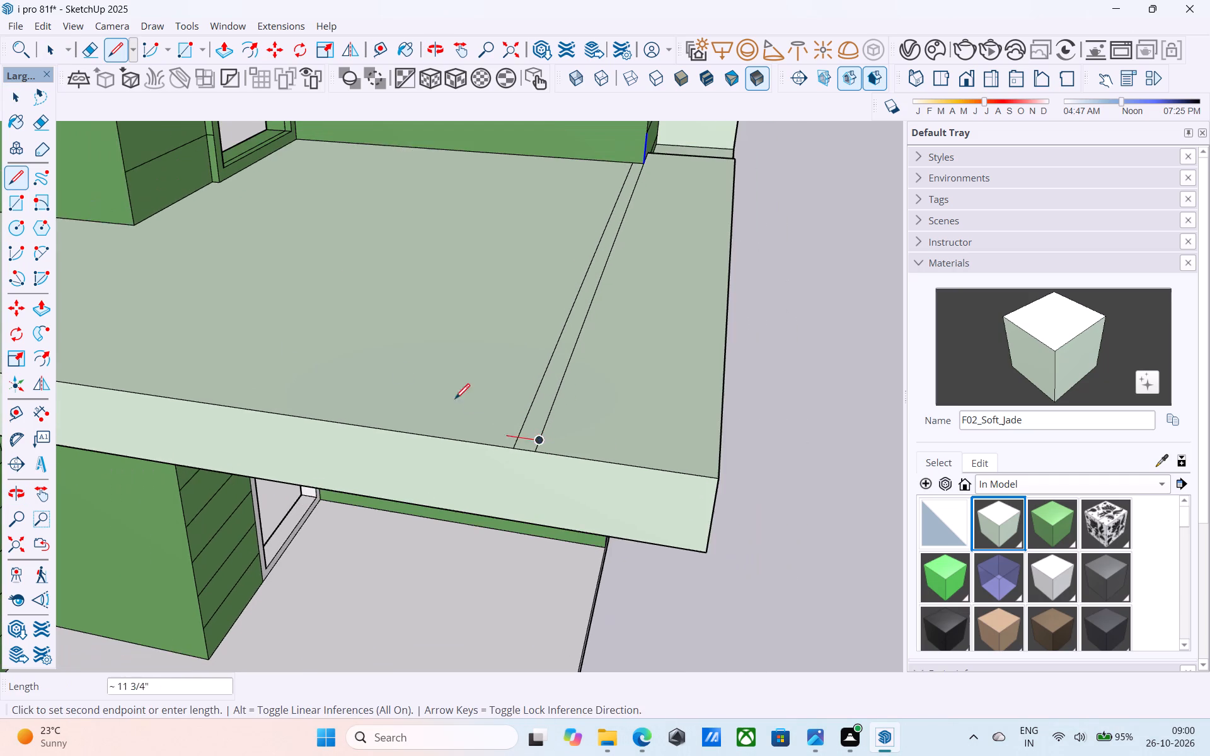
middle_drag(393, 381, 732, 362)
scroll(723, 360, down, 8)
shift+middle_drag(690, 348, 451, 449)
scroll(417, 444, up, 1)
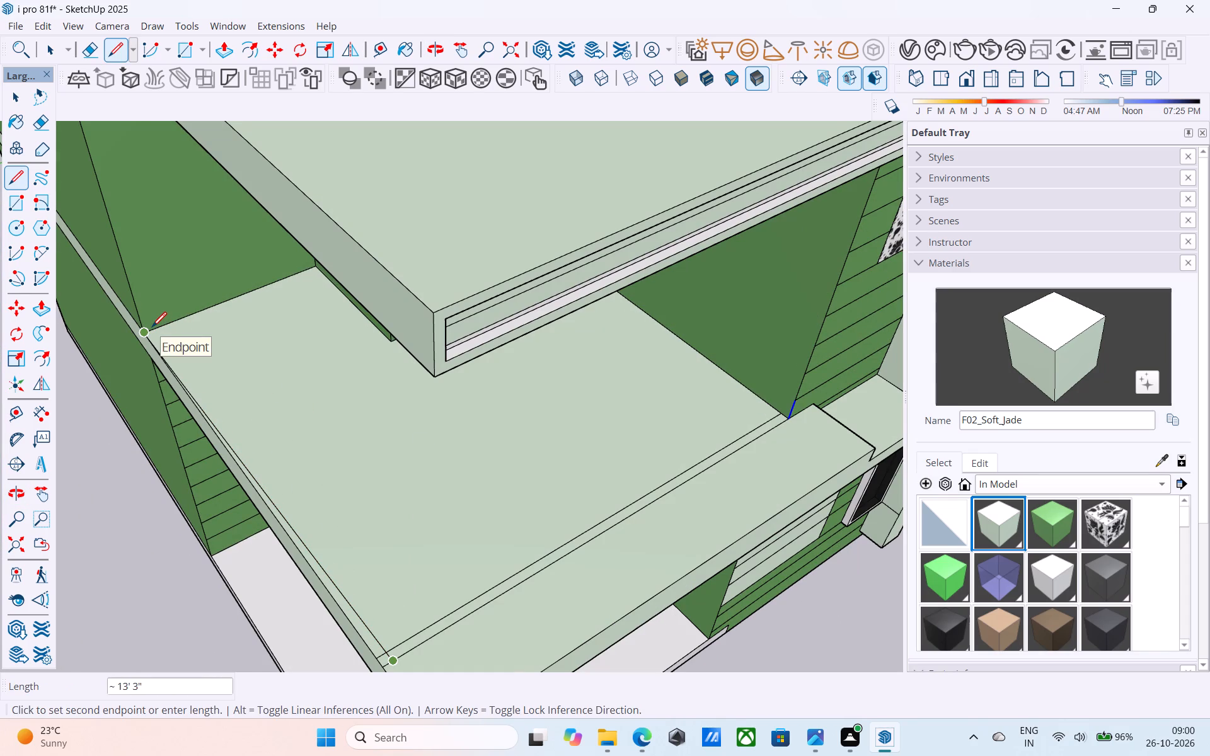
scroll(152, 328, up, 4)
click(153, 329)
Draw a parallel 13' line another 3" inward, from the far side wall to the inner line at the balcony corner.
click(154, 331)
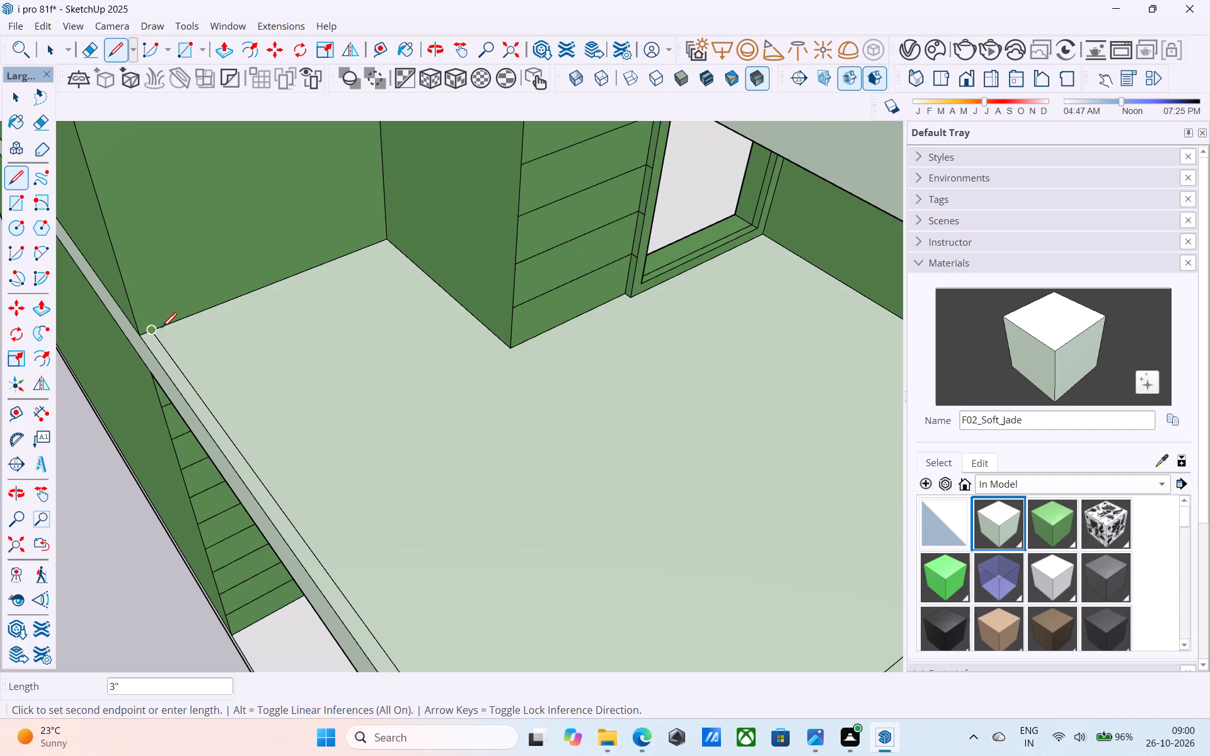
click(163, 328)
click(162, 327)
scroll(187, 364, down, 4)
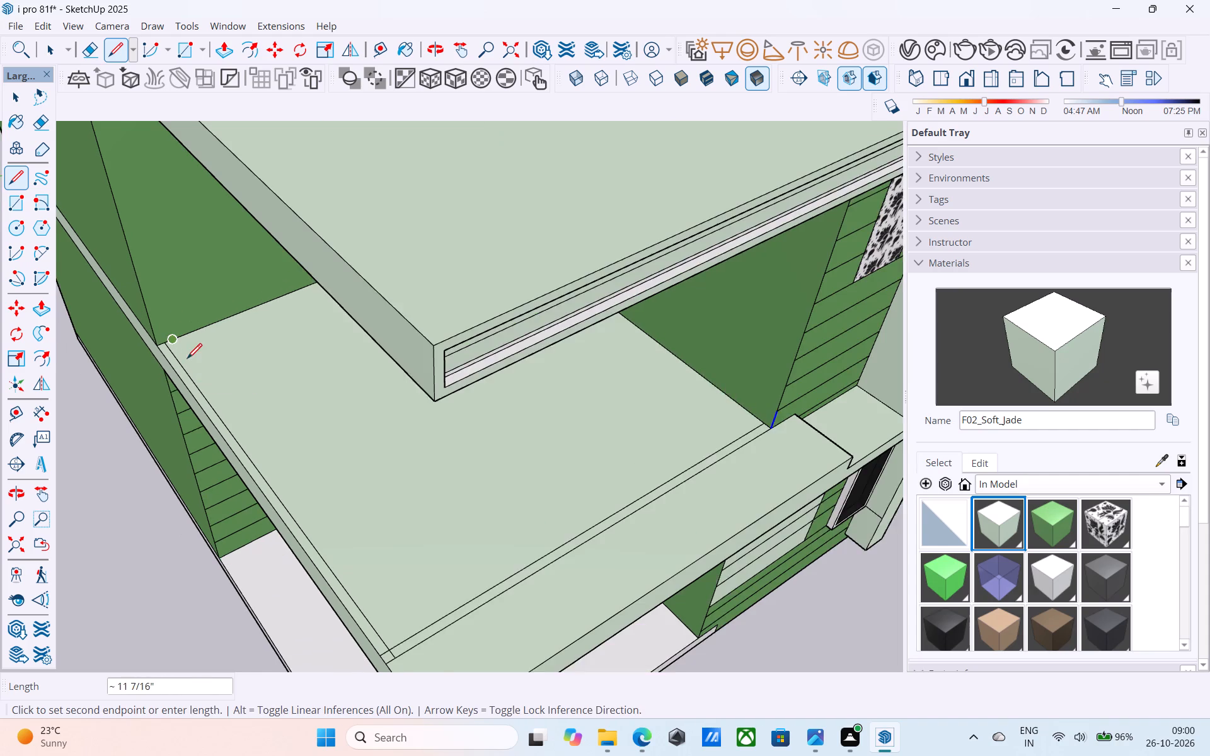
scroll(187, 360, down, 2)
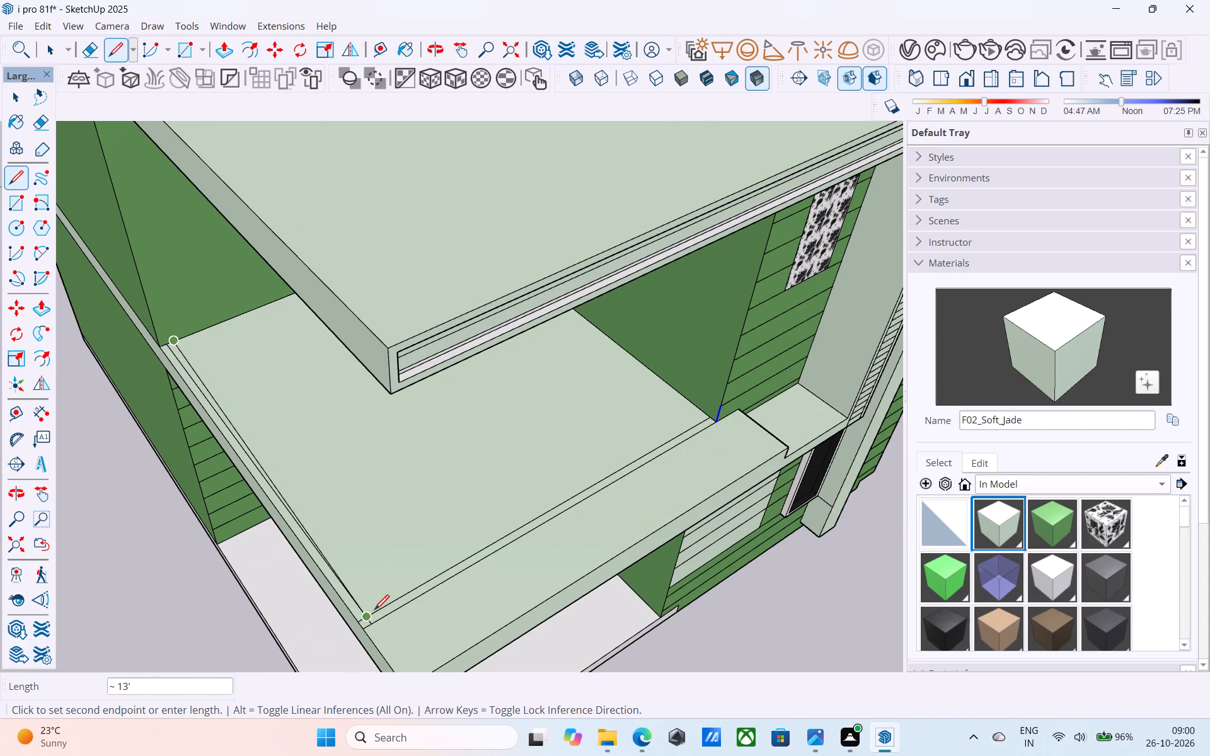
scroll(371, 611, up, 7)
click(376, 617)
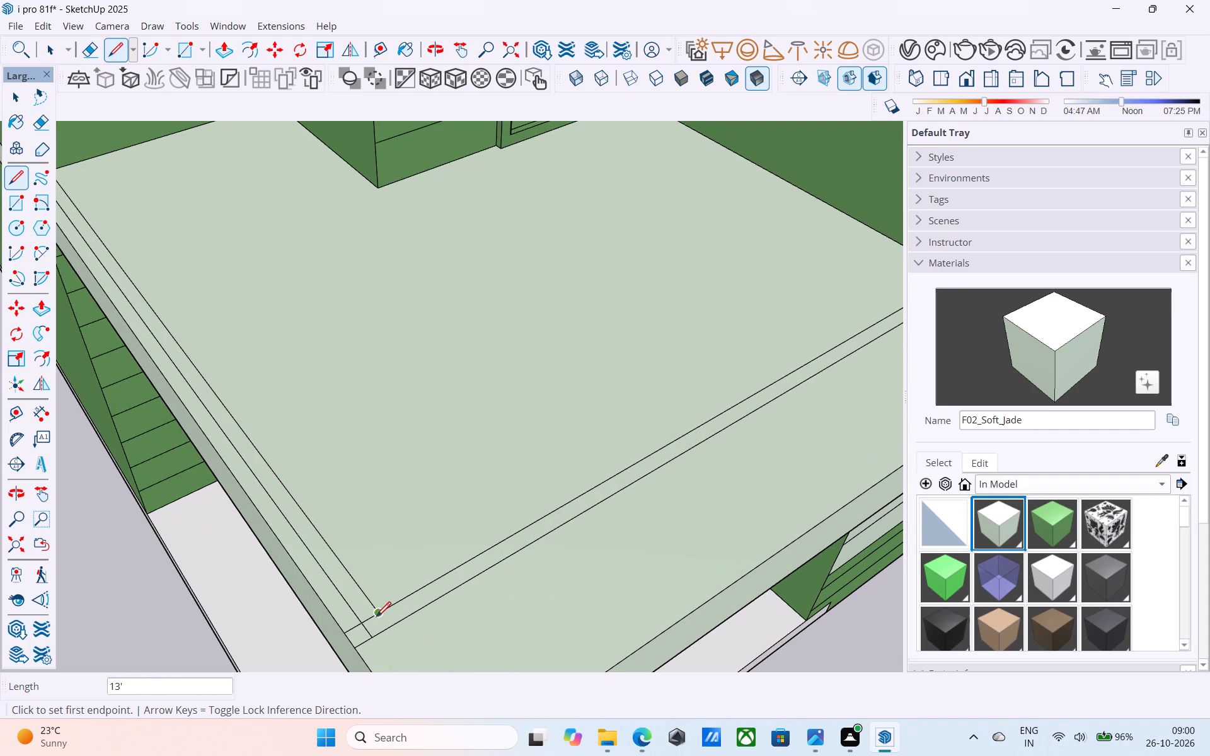
Erase the leftover line segments at the corner so the two 3" strips form one continuous L-shaped outline.
key(e)
click(349, 631)
drag(362, 638, 371, 648)
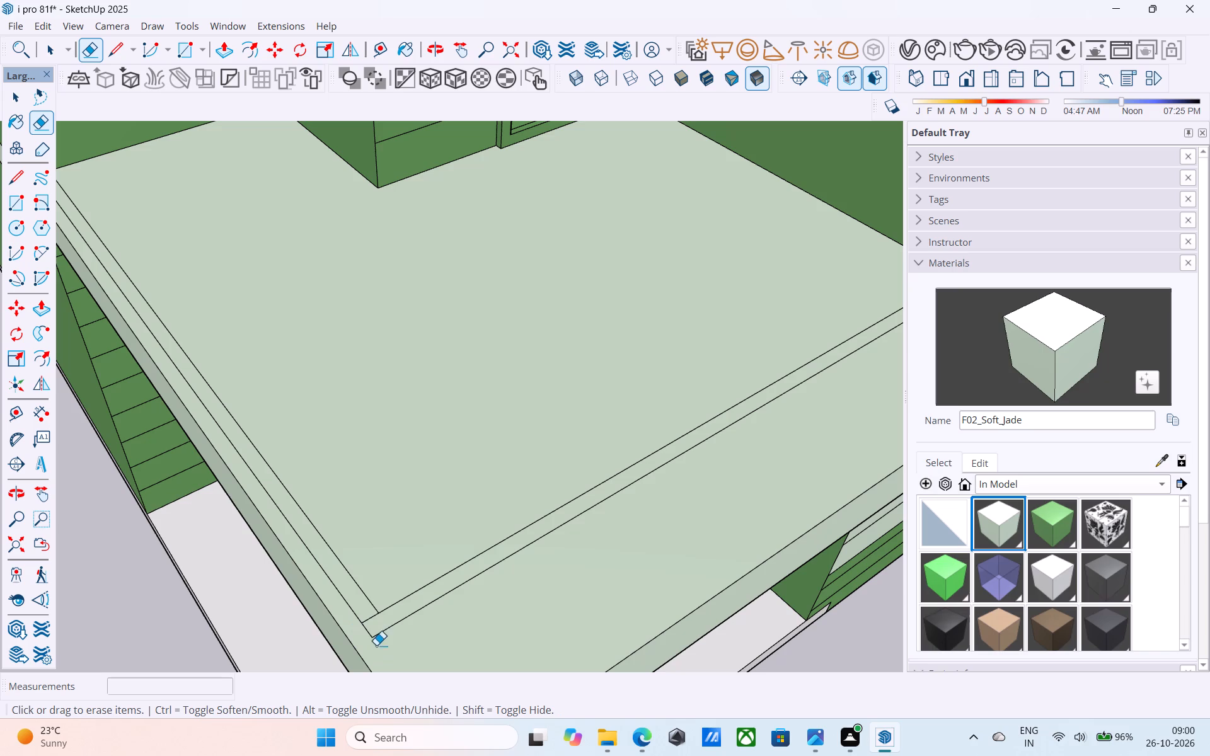
drag(371, 622, 367, 615)
key(space)
Push/Pull the L-shaped strip up 3' as the first-floor balcony parapet.
scroll(398, 585, down, 8)
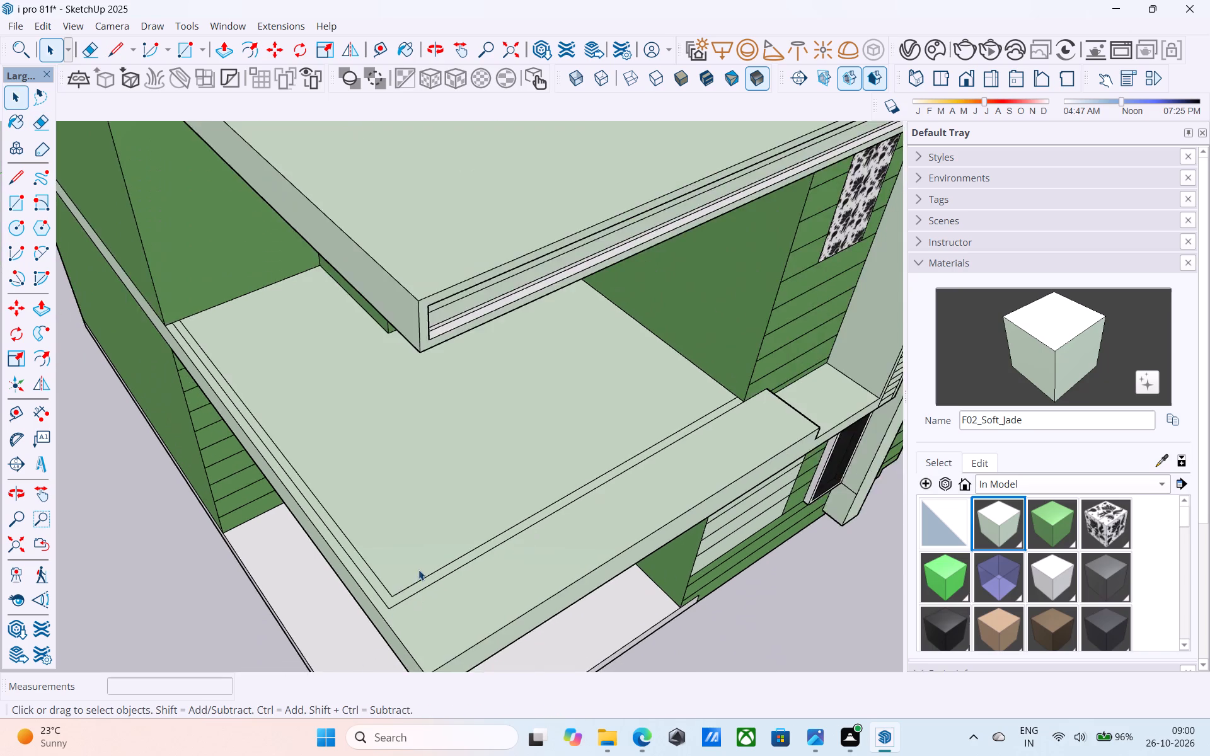
scroll(418, 570, down, 4)
middle_drag(420, 570, 618, 465)
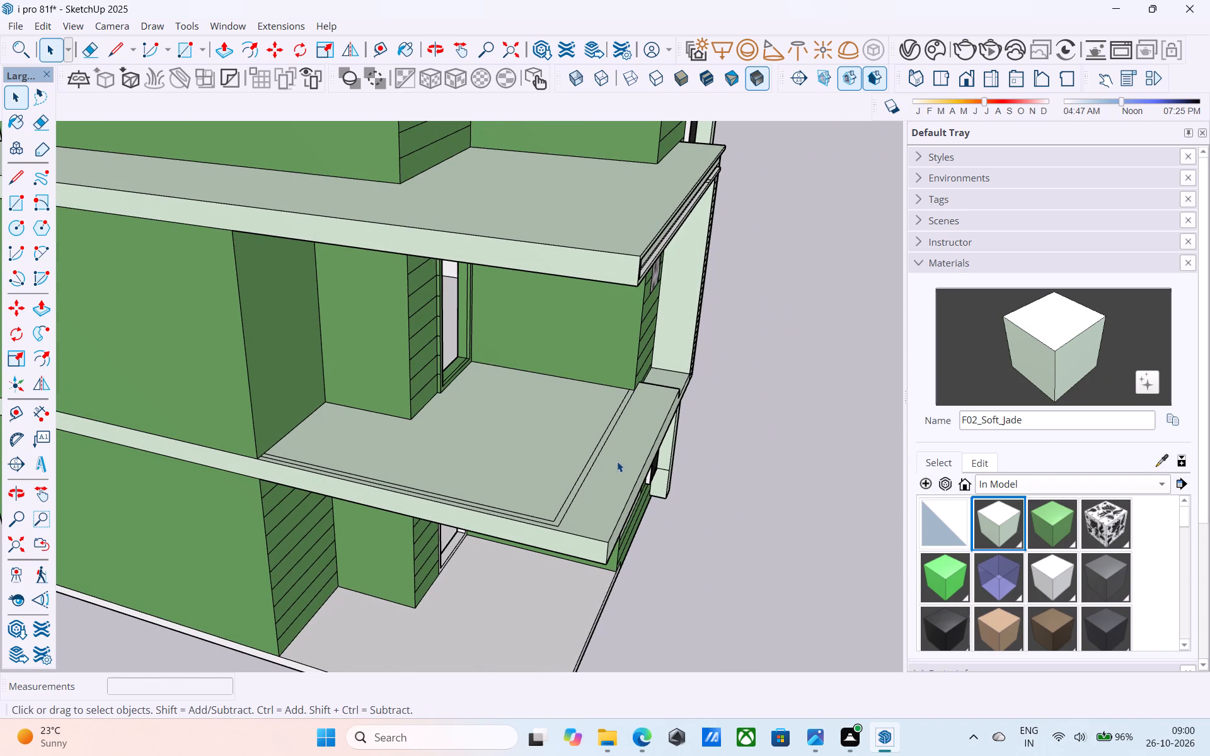
scroll(617, 461, up, 1)
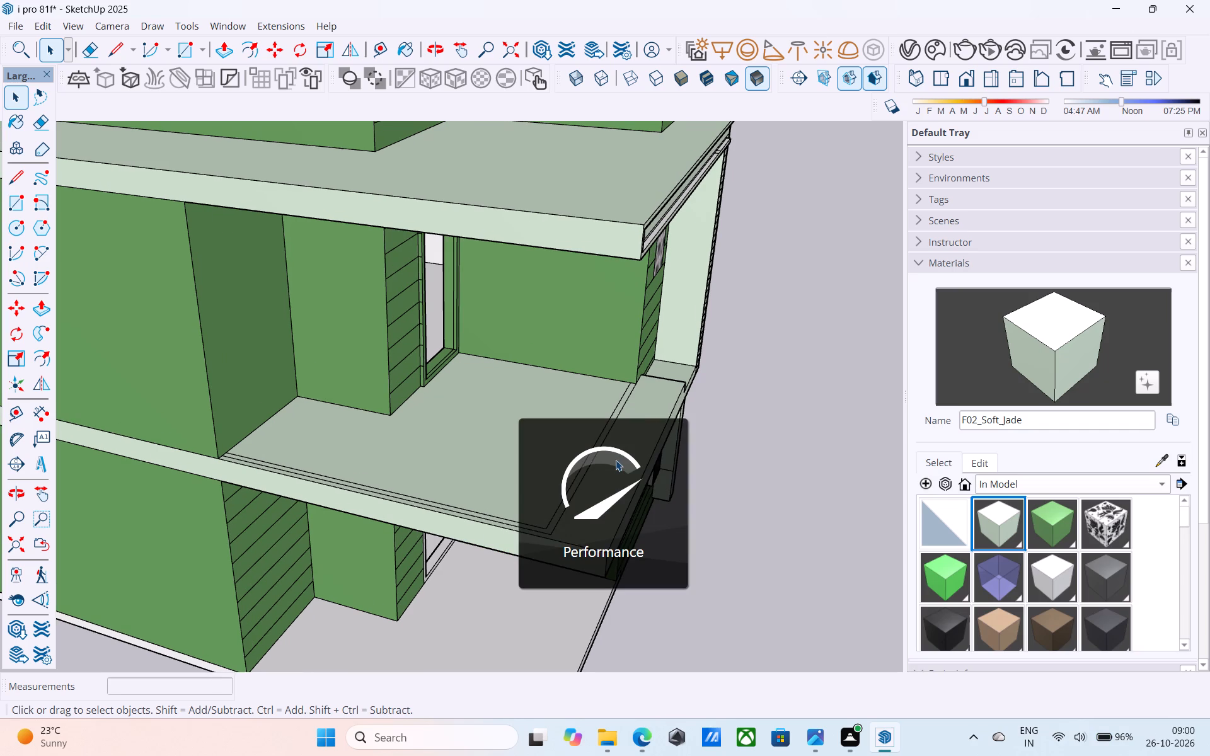
scroll(590, 458, up, 5)
click(590, 457)
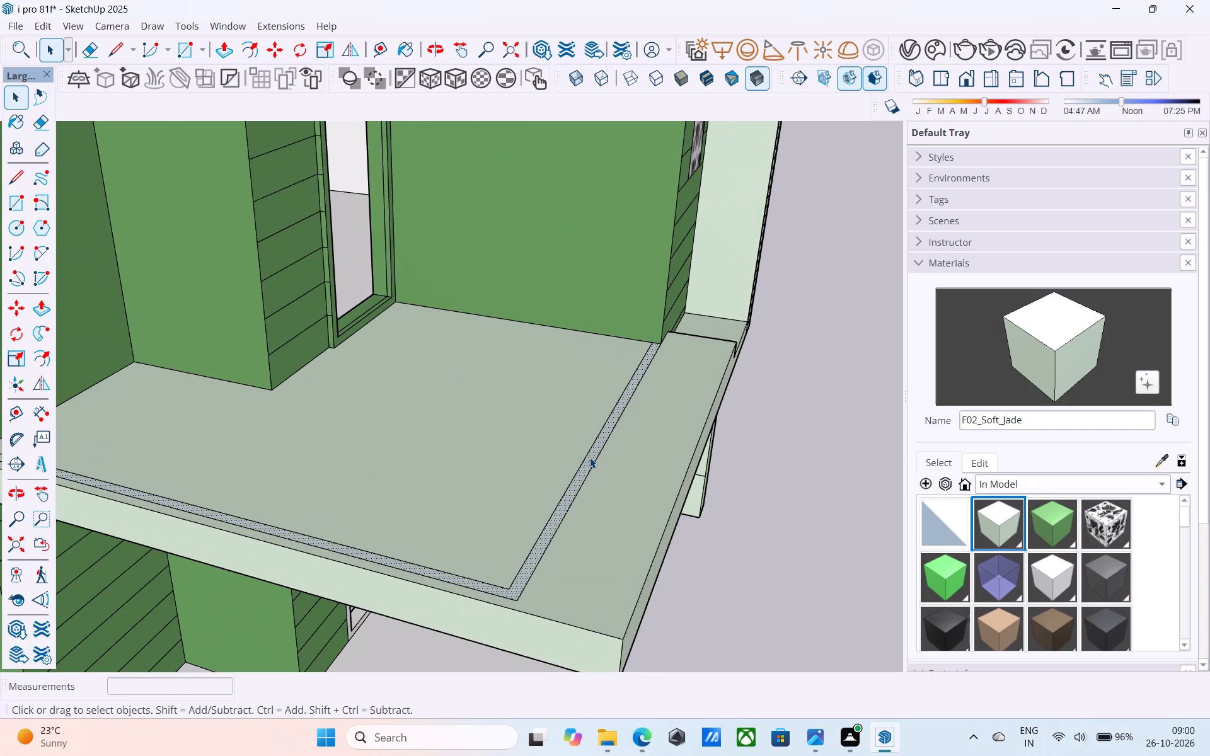
key(p)
click(590, 456)
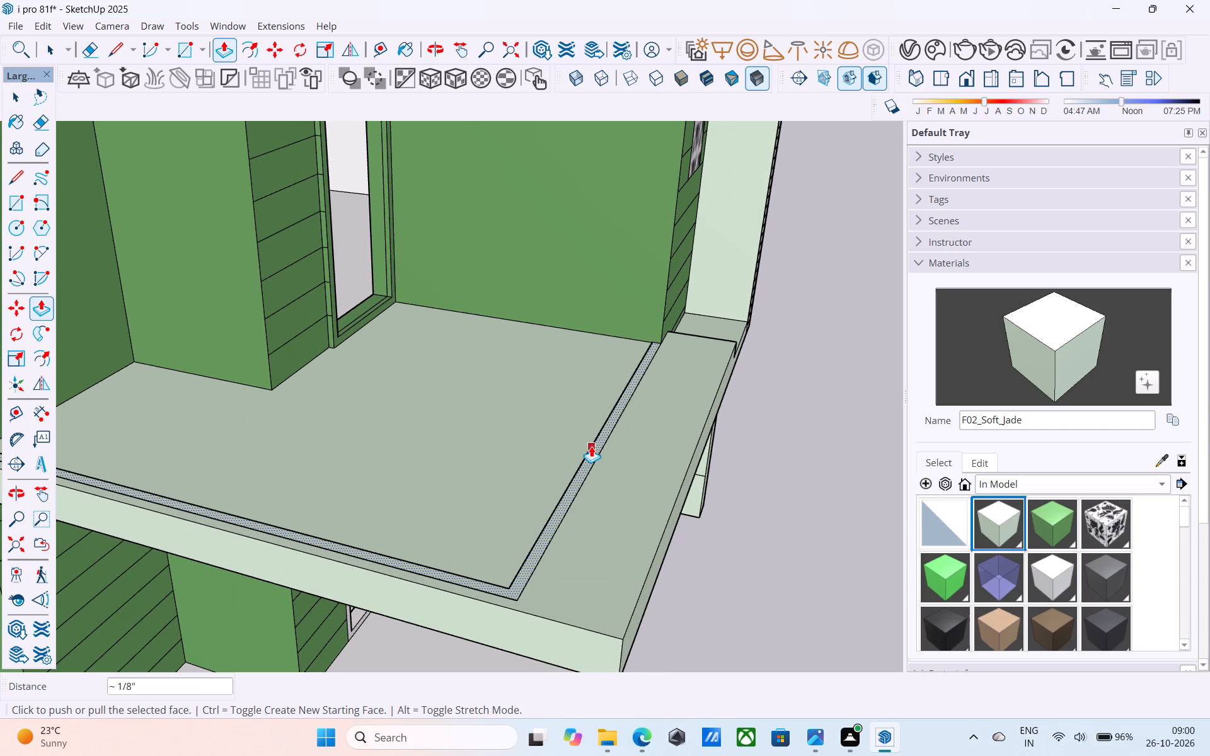
key(ctrl+z)
scroll(593, 437, up, 1)
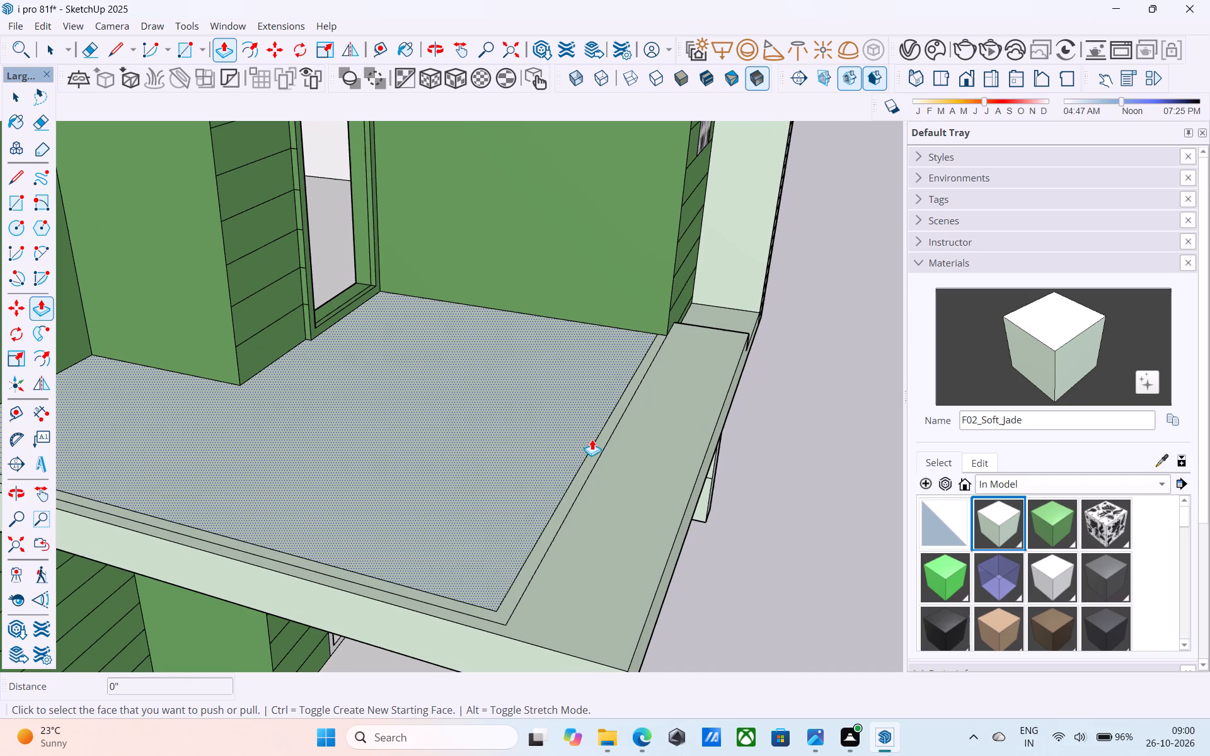
click(594, 453)
key(3)
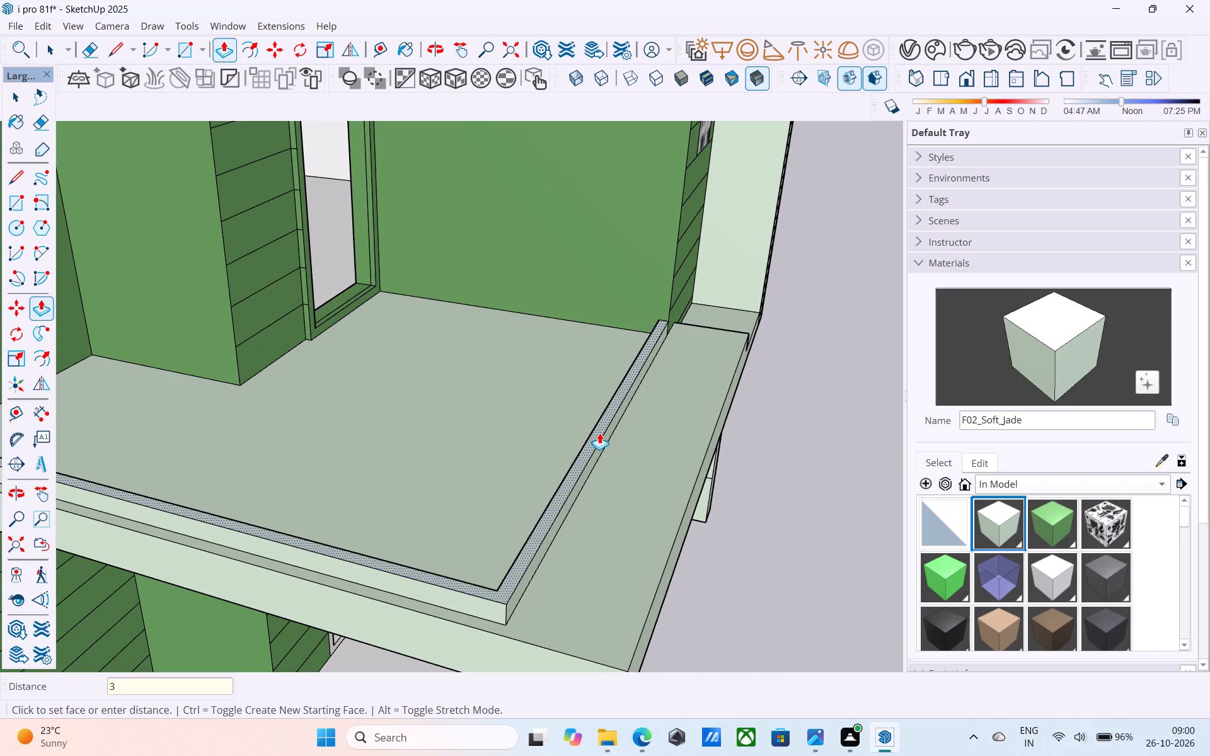
key(apostrophe)
key(Return)
key(space)
Offset the outline of the second-floor terrace slab's top face 6" inward.
scroll(599, 430, down, 6)
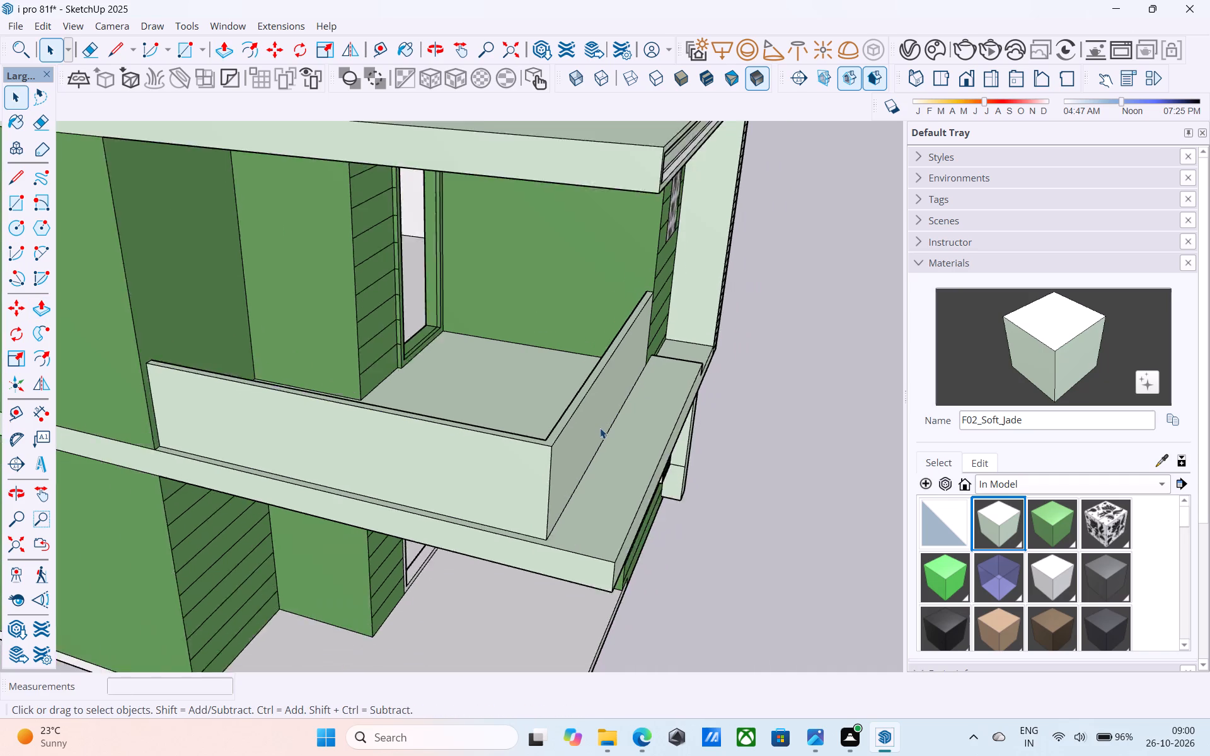
scroll(600, 428, down, 6)
middle_drag(600, 429, 556, 546)
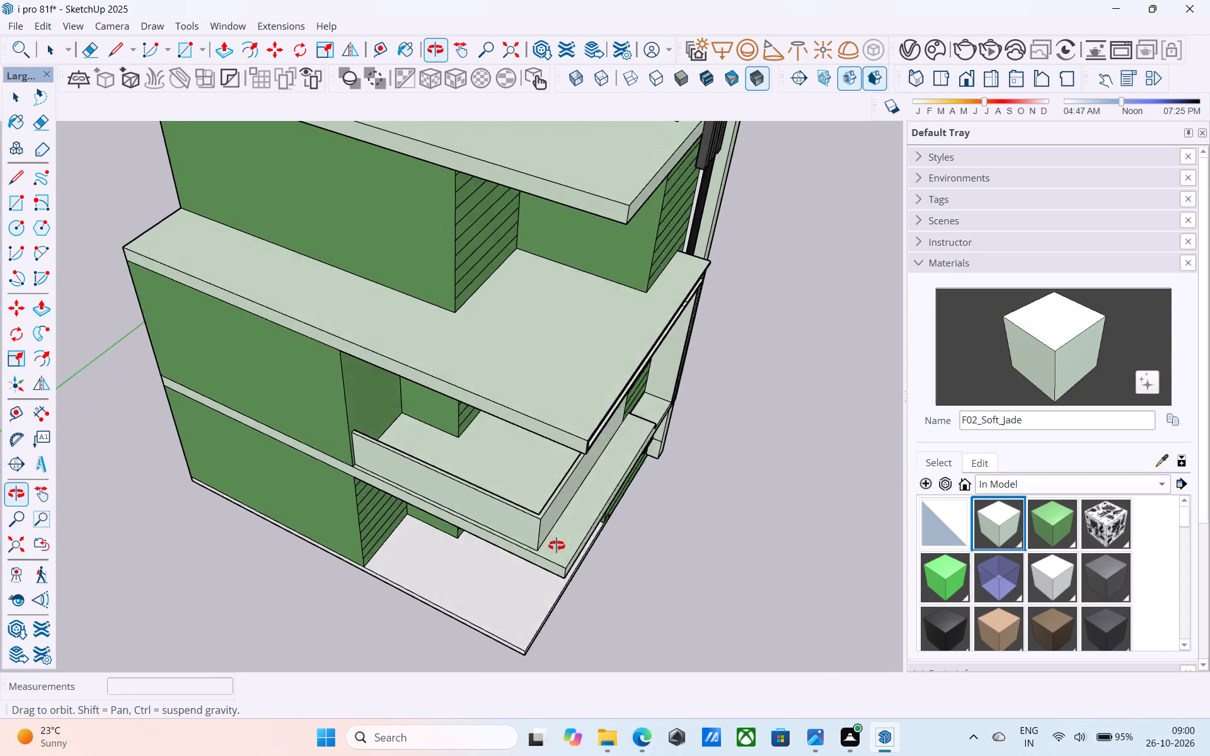
middle_drag(556, 546, 556, 543)
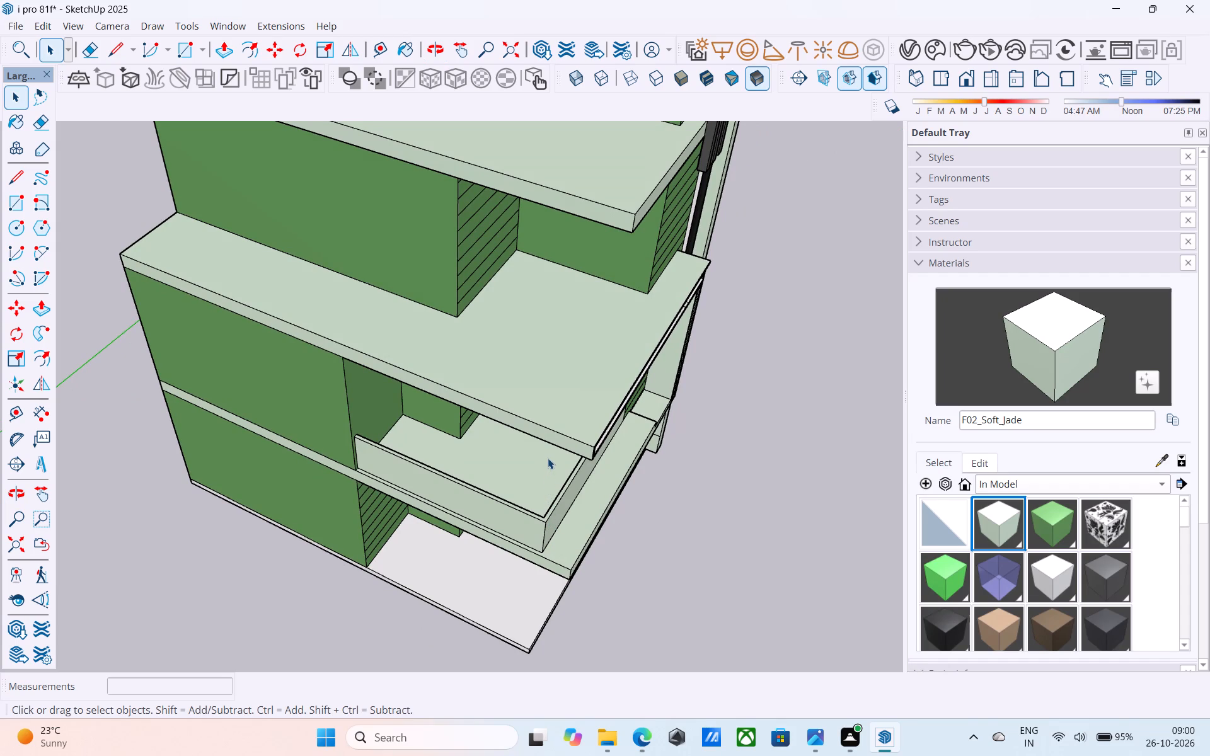
scroll(548, 458, up, 1)
middle_drag(548, 458, 504, 425)
scroll(546, 409, up, 4)
middle_drag(548, 408, 497, 371)
scroll(500, 372, up, 6)
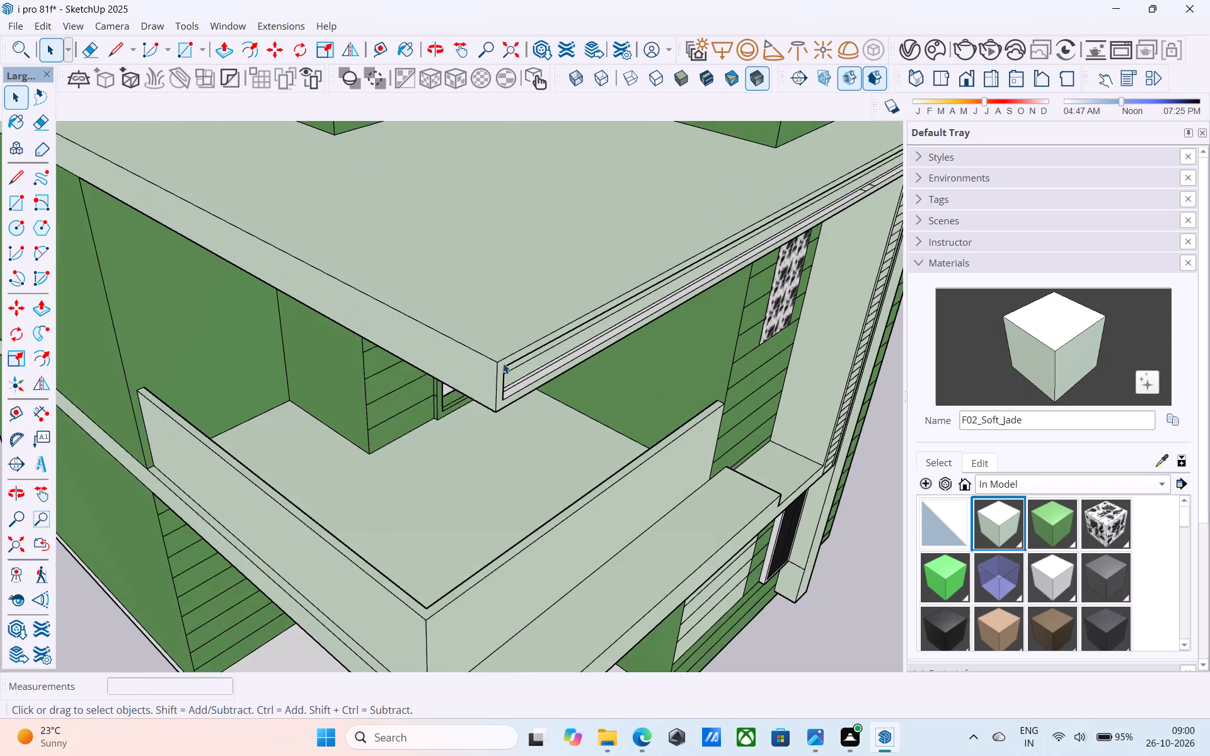
scroll(503, 363, up, 2)
click(501, 354)
scroll(501, 355, down, 17)
middle_drag(497, 436, 510, 483)
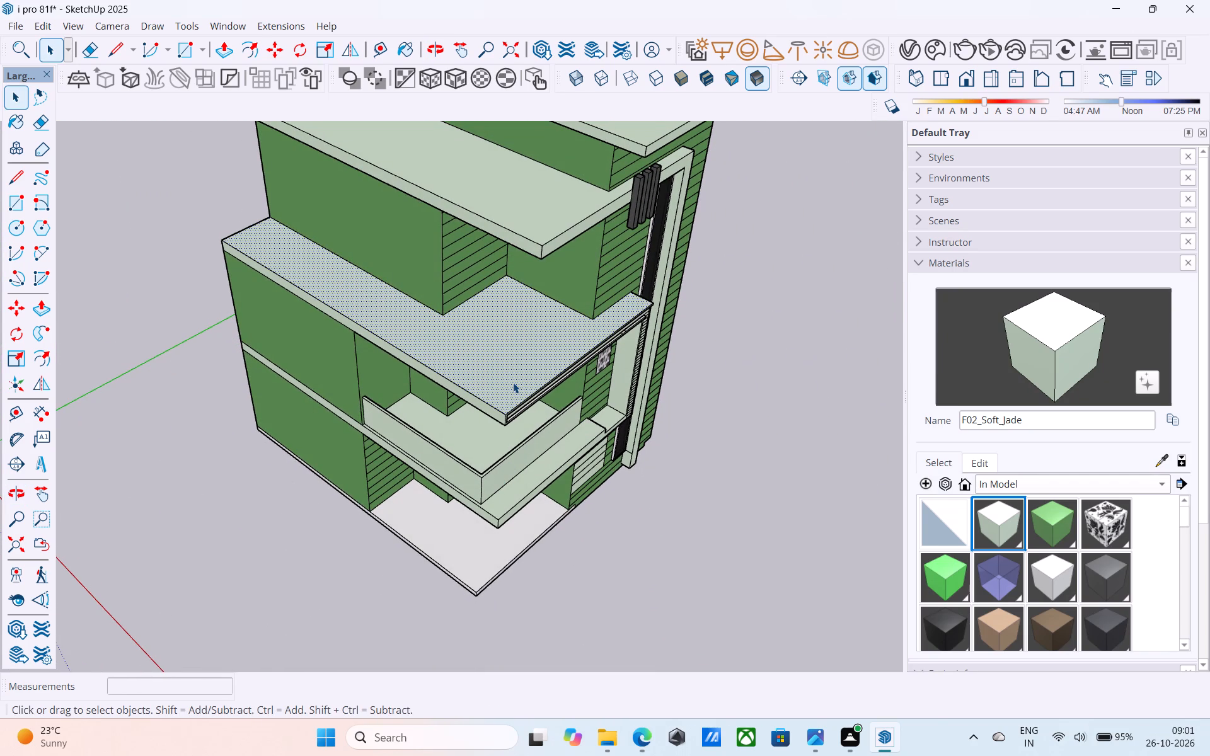
key(f)
click(513, 381)
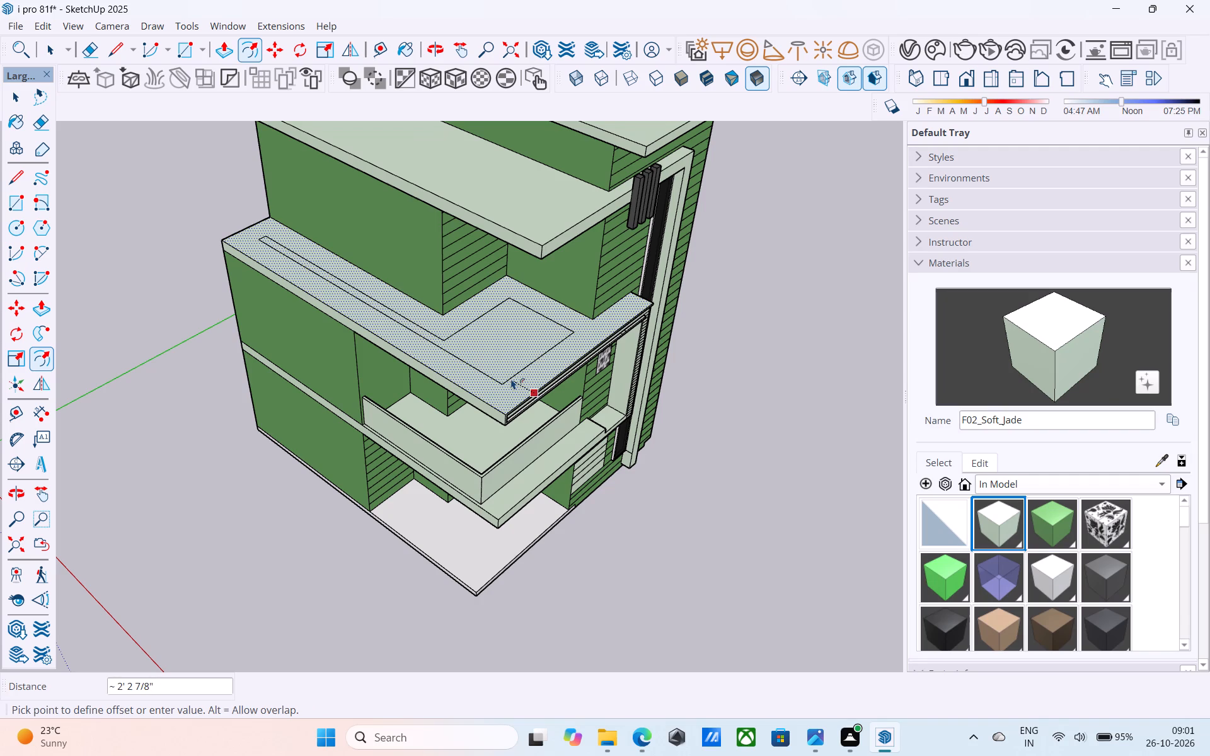
text(6")
key(Return)
key(space)
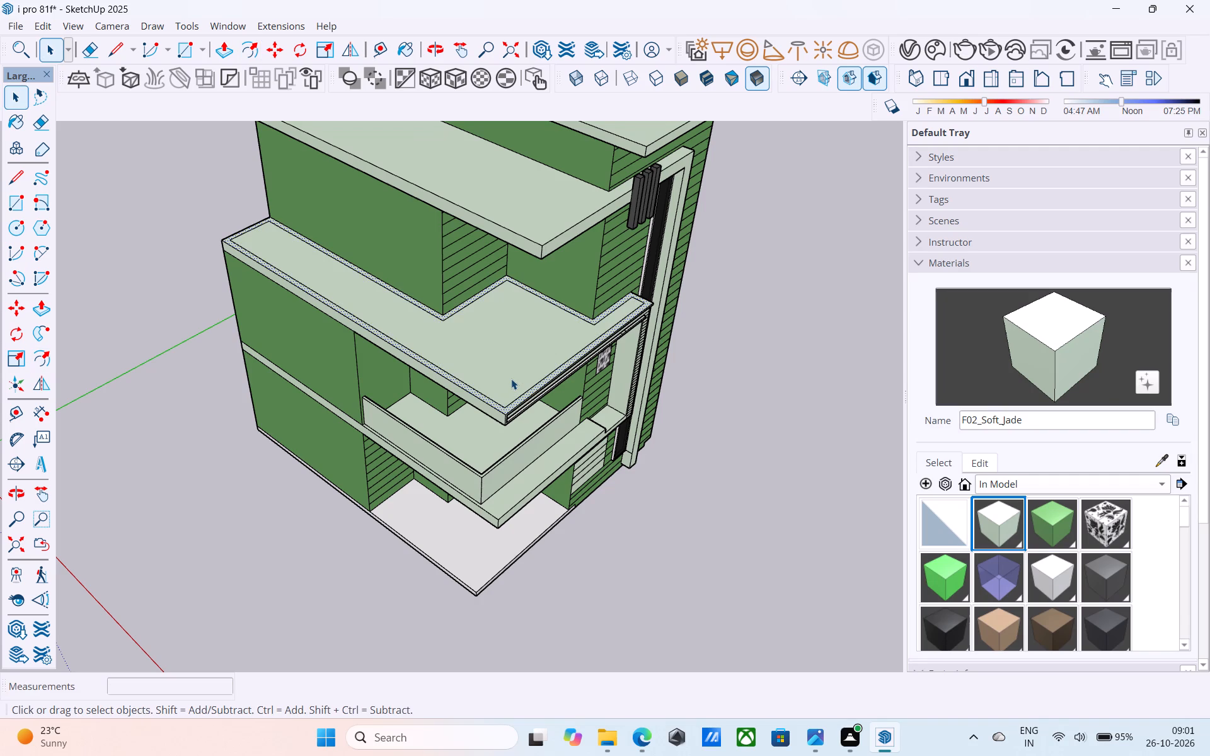
Offset the terrace's inner face another 3" inward to form a thin strip around the slab.
click(511, 326)
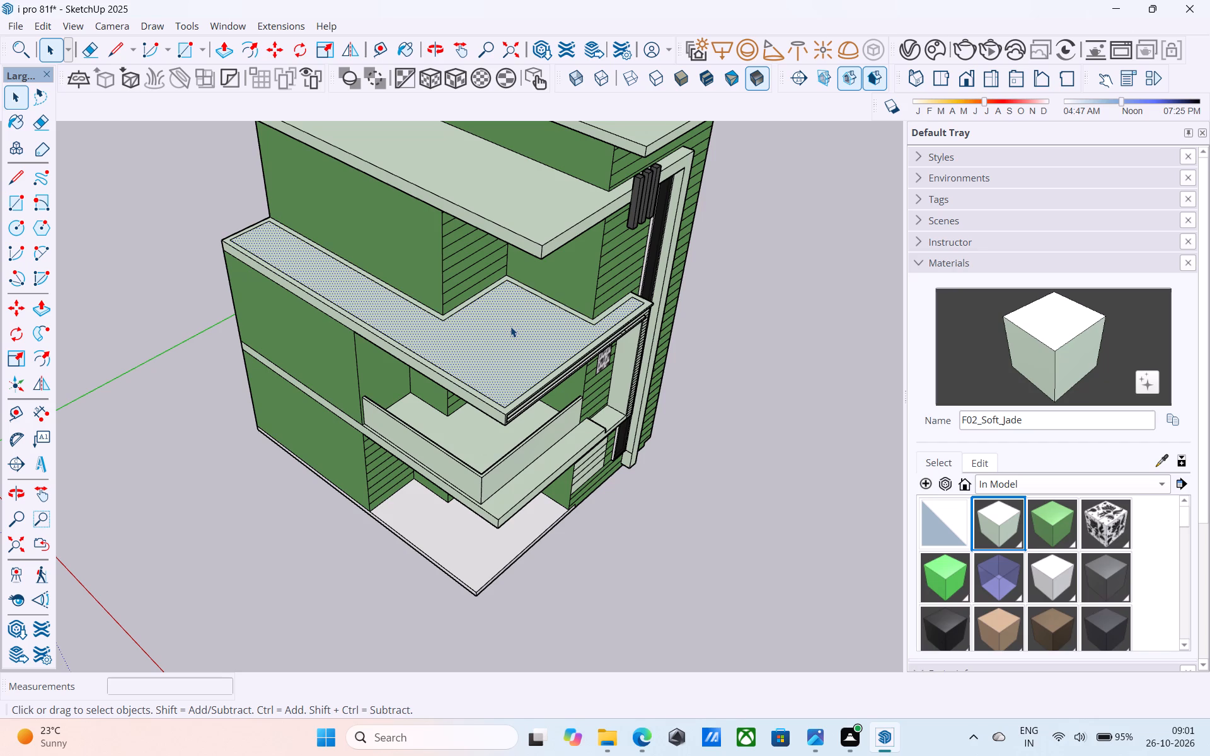
key(f)
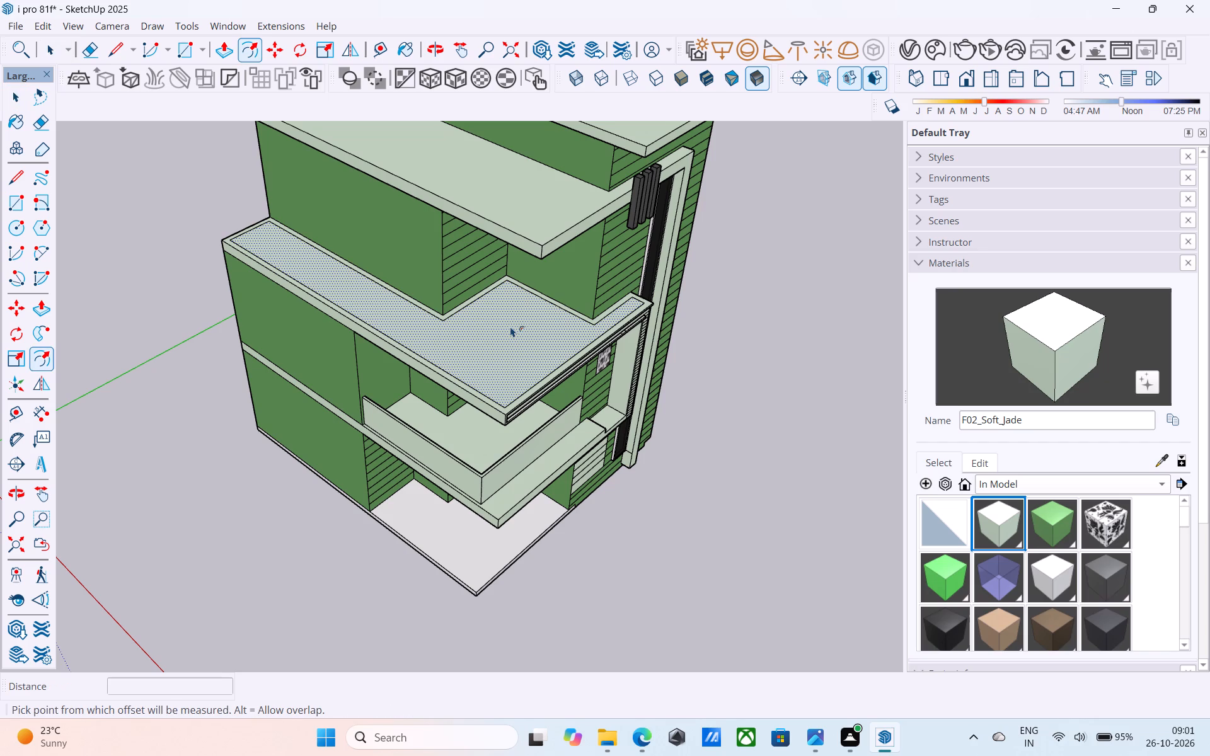
click(510, 325)
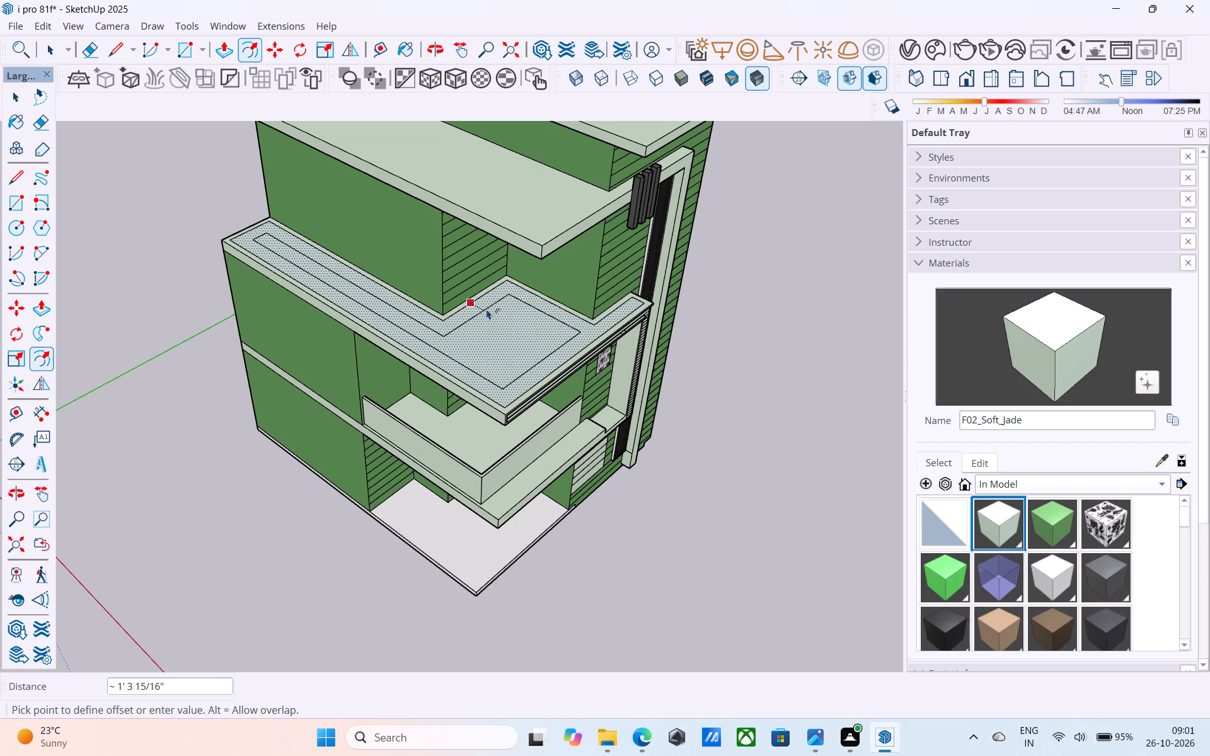
key(2)
key(BackSpace)
text(3")
key(Return)
key(space)
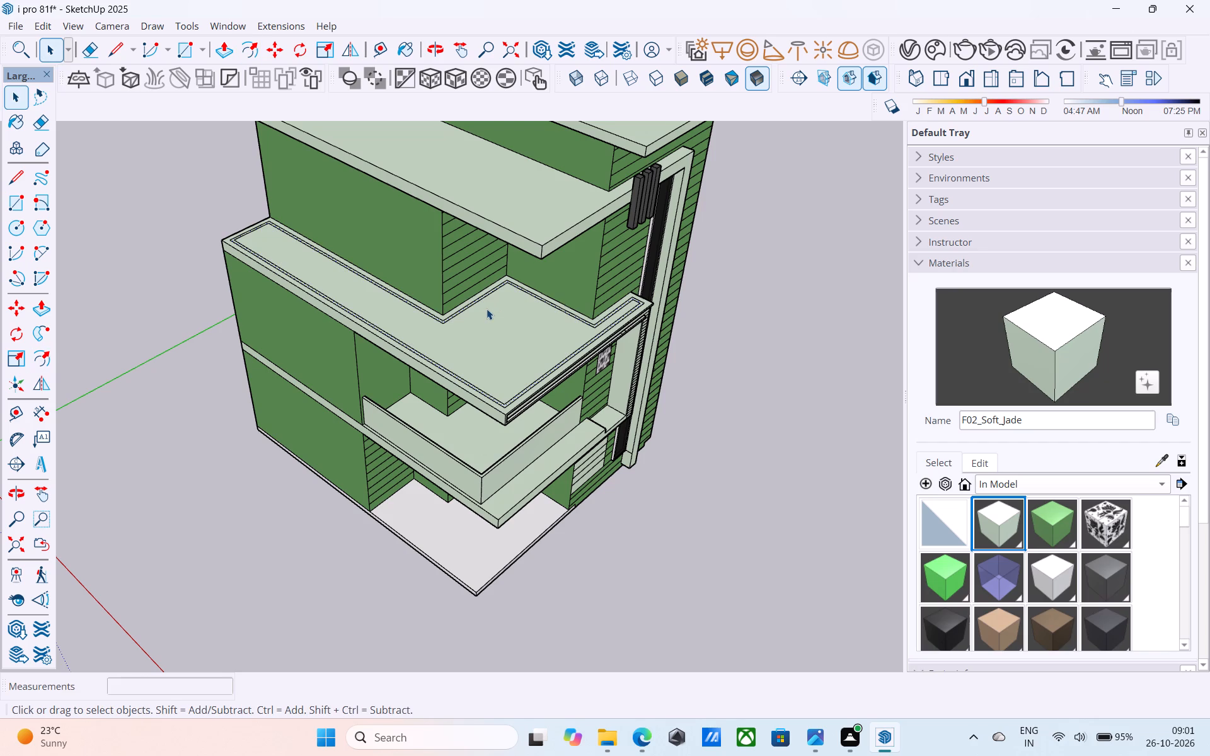
Extend both edges of the end strip to the upper wall at the terrace's far corner with short 3" and 6" lines.
key(l)
scroll(270, 232, up, 16)
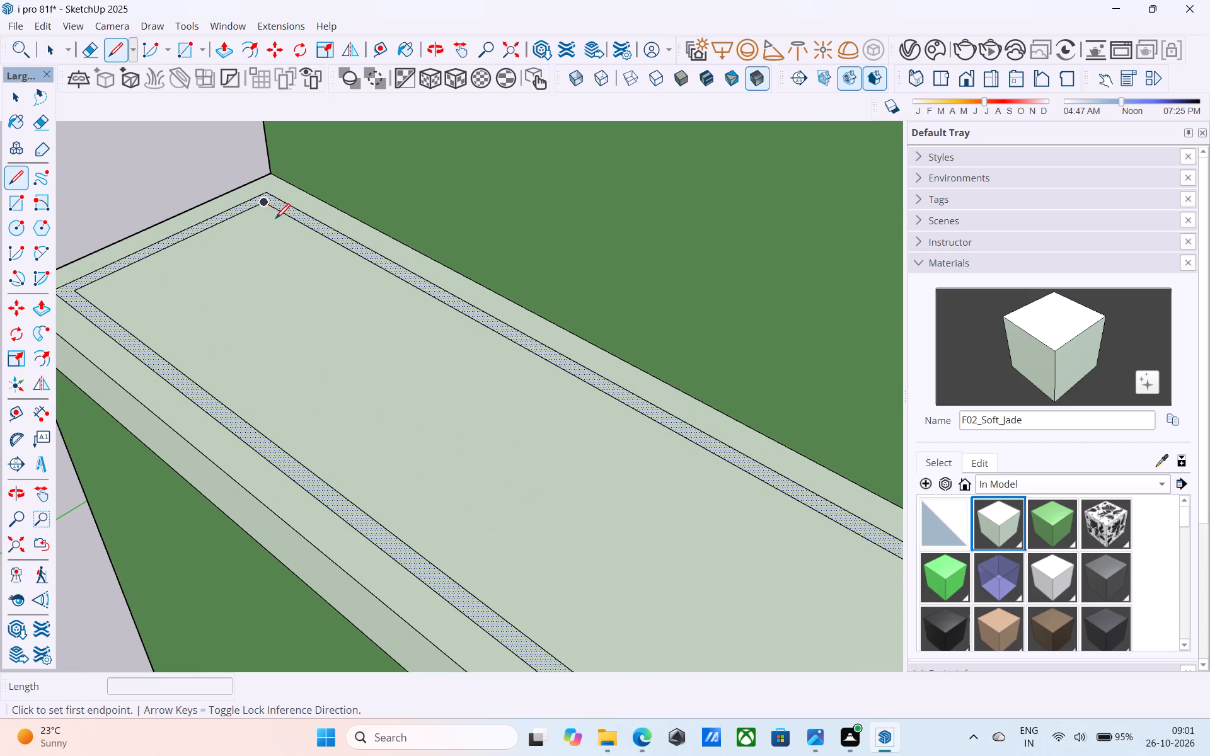
scroll(275, 217, up, 5)
click(260, 191)
click(270, 185)
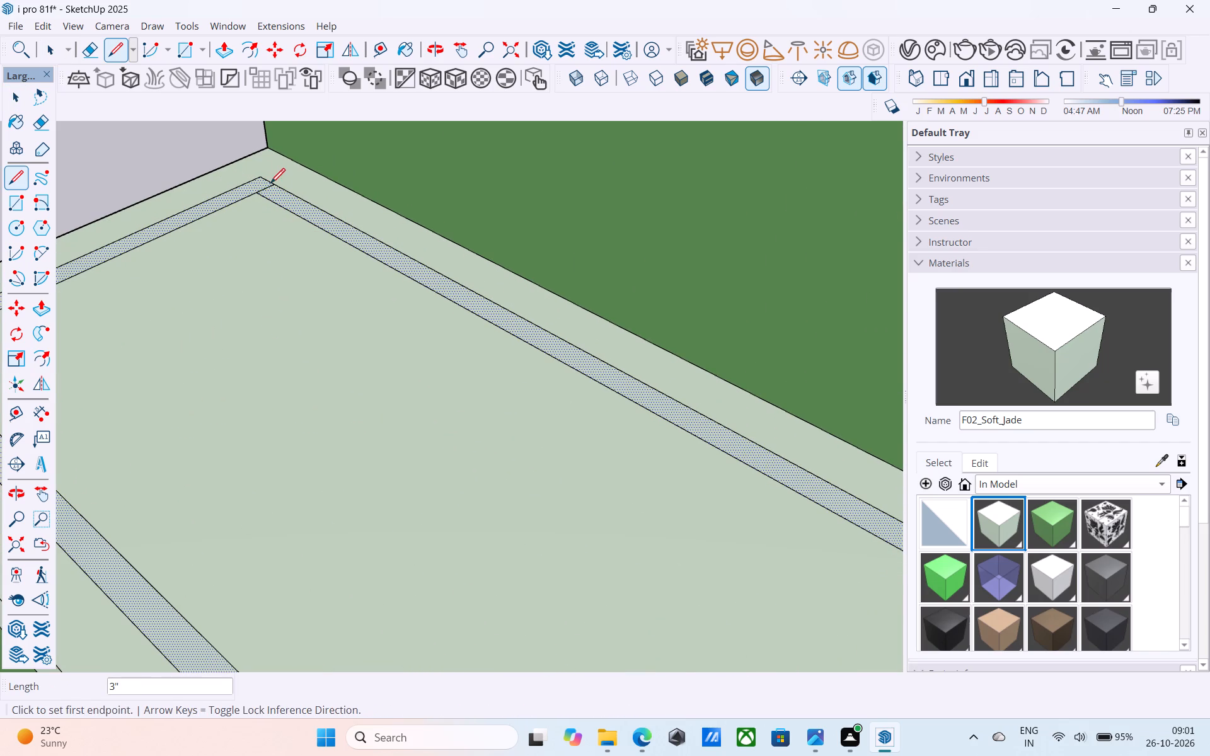
click(277, 183)
click(303, 170)
click(262, 176)
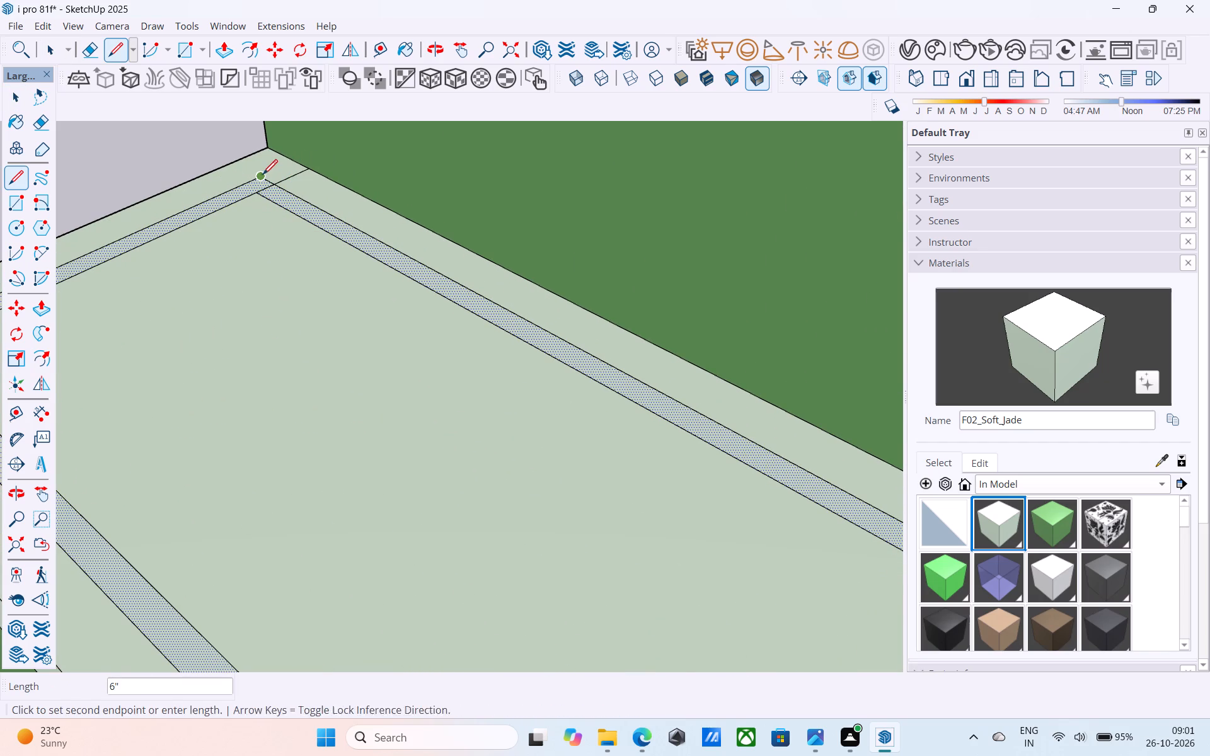
click(297, 164)
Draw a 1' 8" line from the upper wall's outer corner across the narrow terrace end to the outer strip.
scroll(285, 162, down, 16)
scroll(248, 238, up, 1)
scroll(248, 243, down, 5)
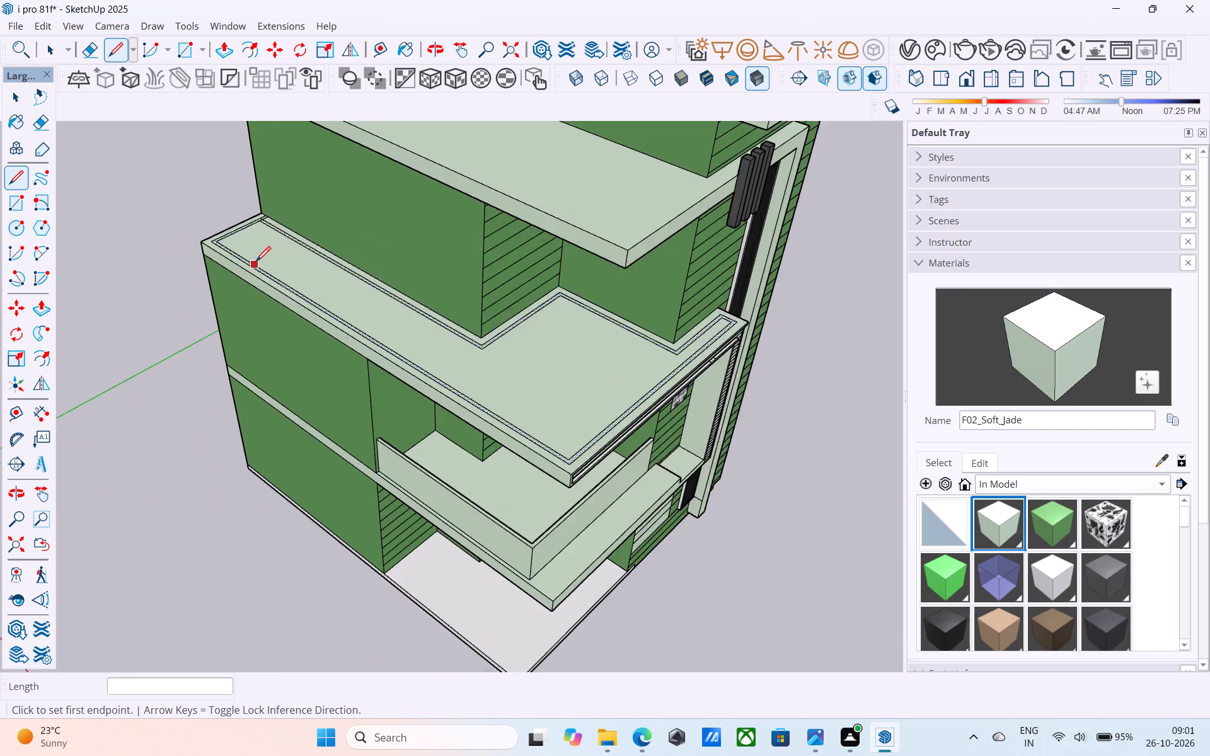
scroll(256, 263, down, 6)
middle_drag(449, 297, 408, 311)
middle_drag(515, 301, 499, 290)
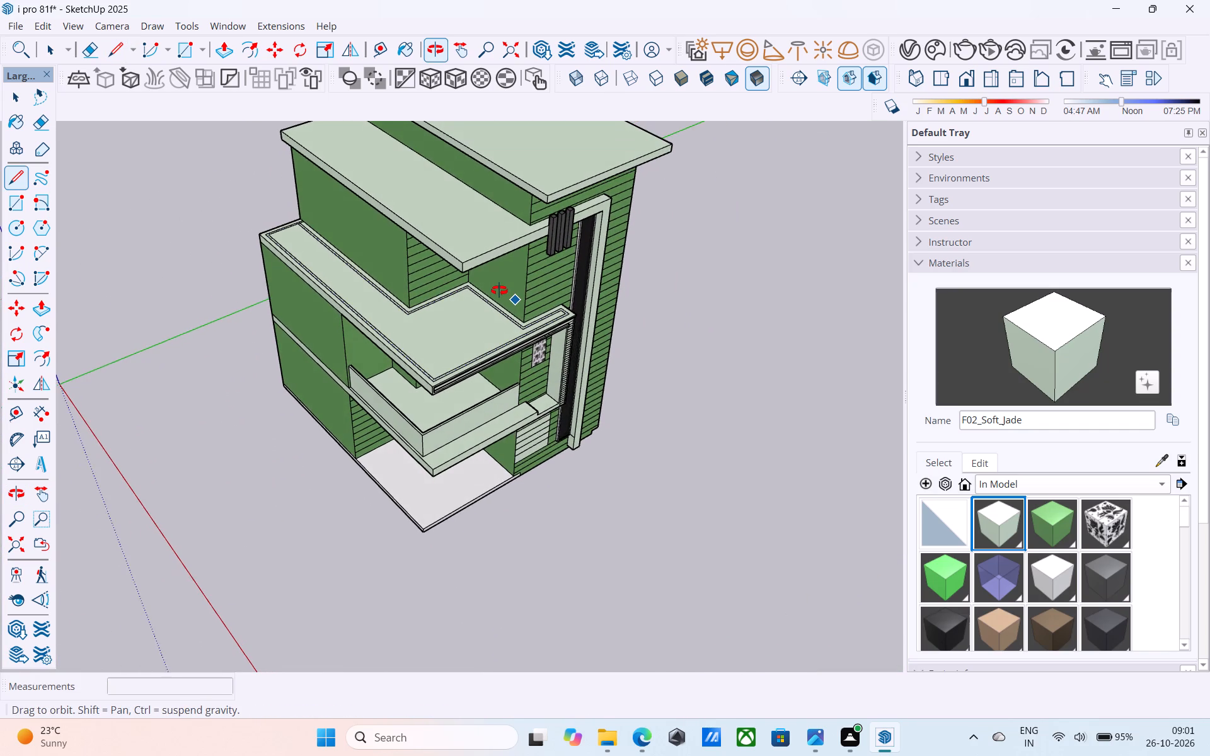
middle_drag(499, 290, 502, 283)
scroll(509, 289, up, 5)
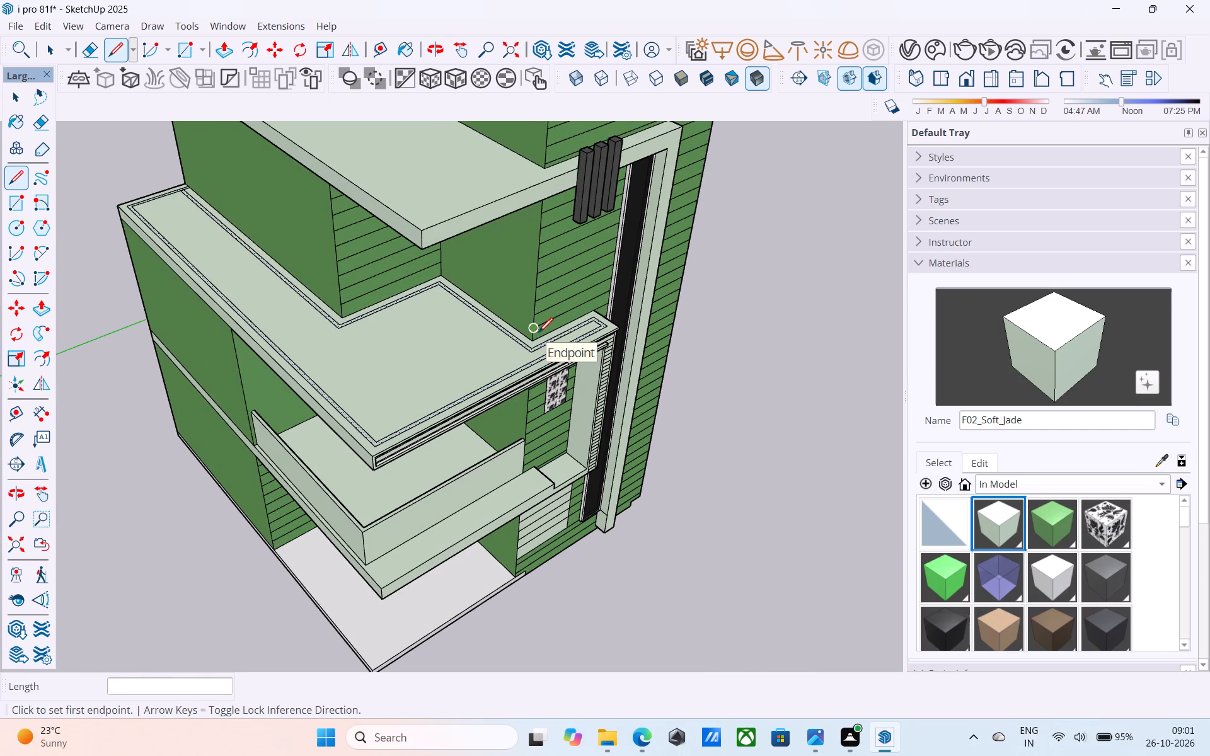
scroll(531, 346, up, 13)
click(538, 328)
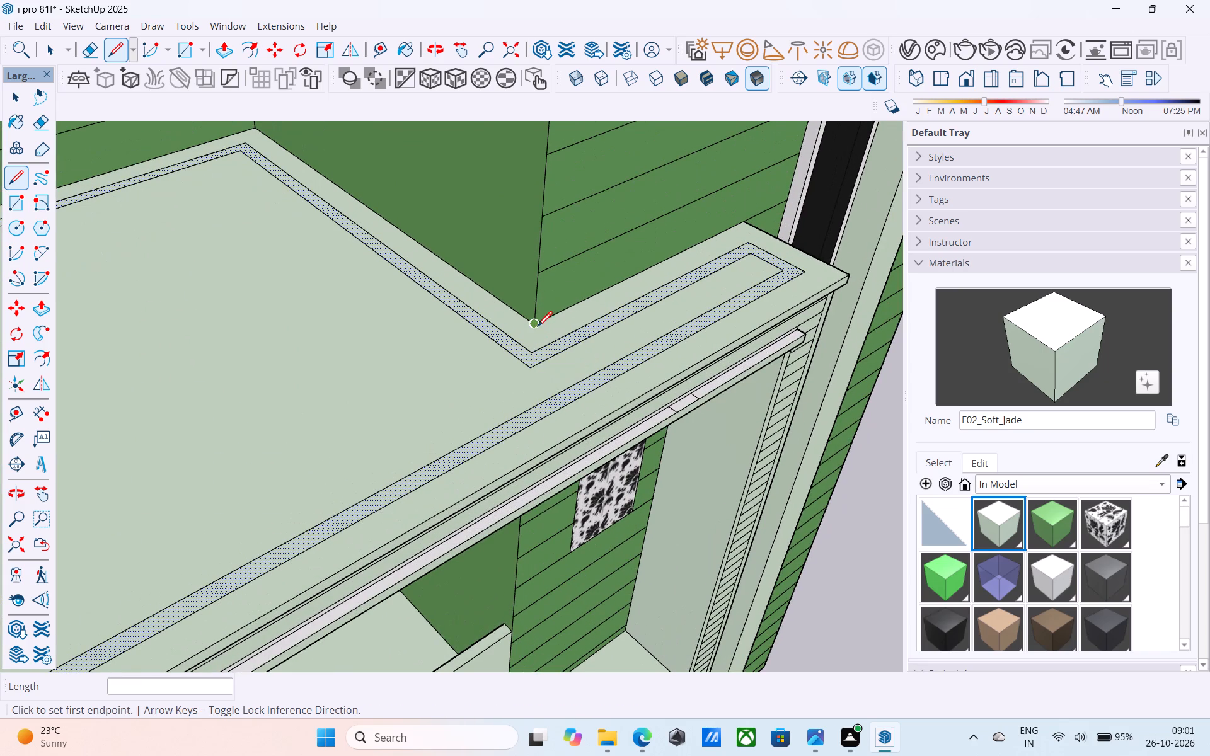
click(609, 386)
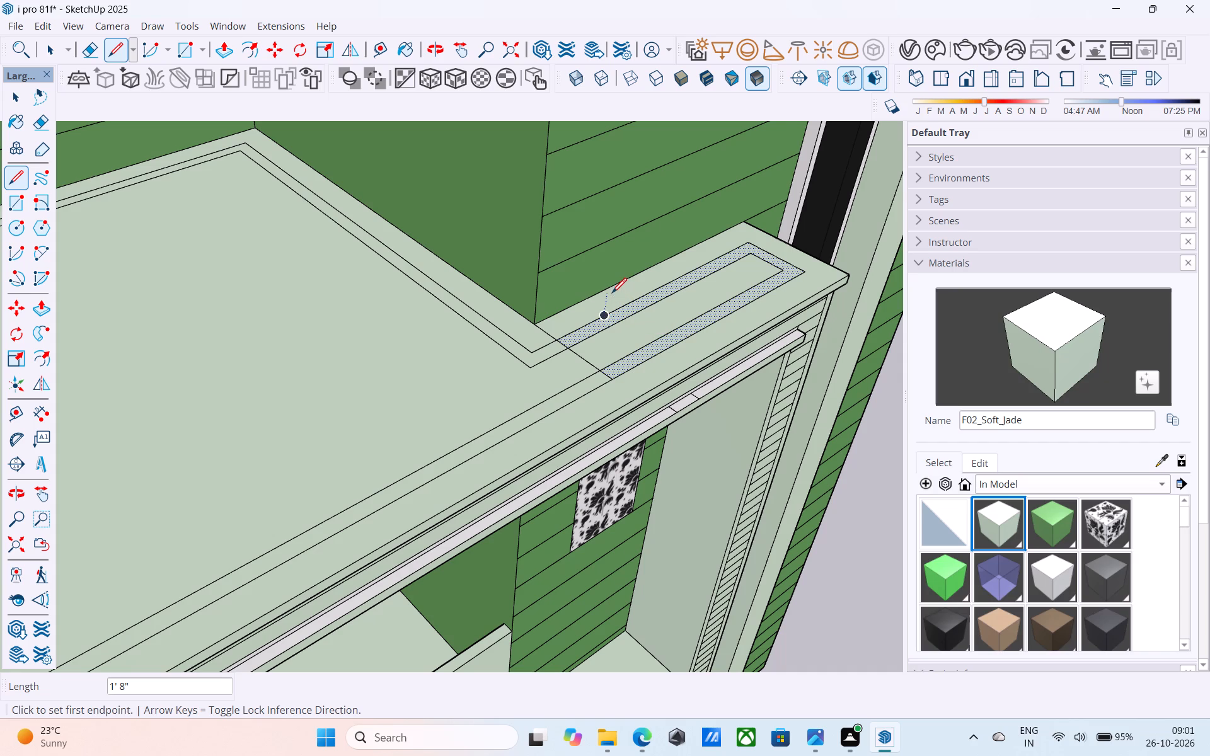
Draw a 12' 3" line from the upper wall's outer corner across the terrace to the outer edge of the long side's strip.
scroll(612, 294, down, 15)
scroll(604, 293, up, 1)
scroll(604, 293, down, 3)
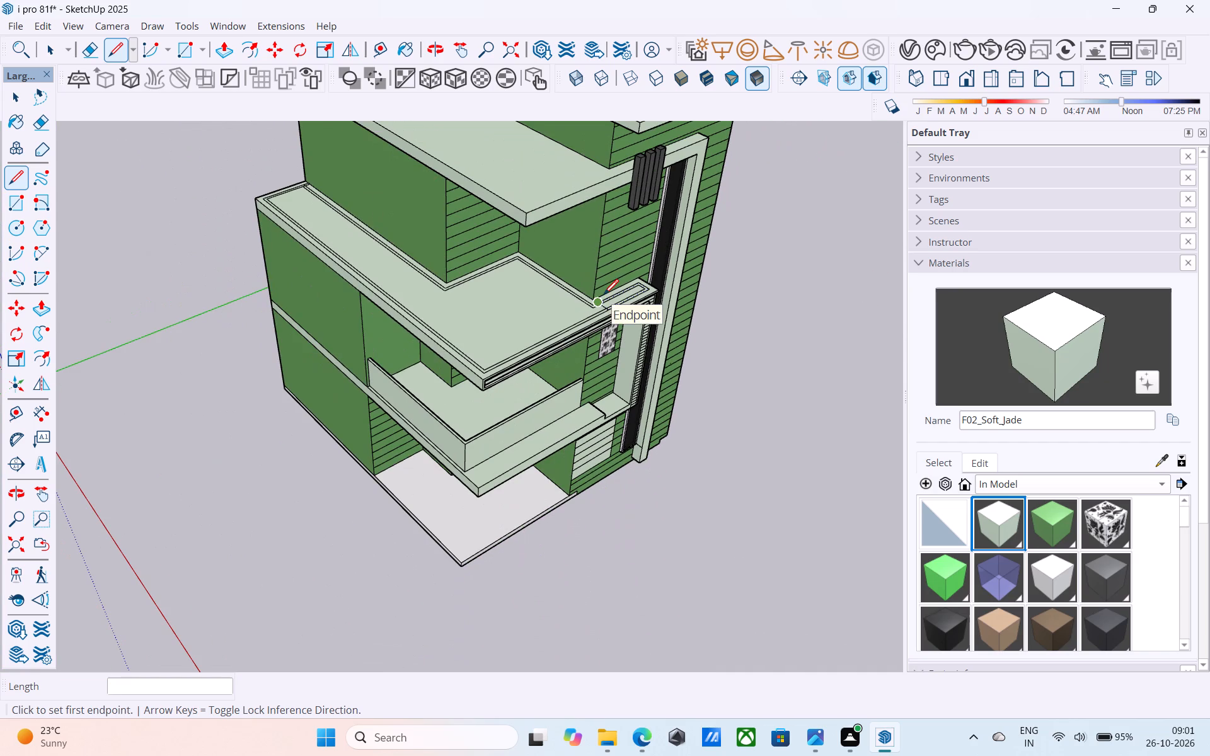
middle_drag(595, 314, 710, 345)
scroll(692, 337, up, 4)
key(l)
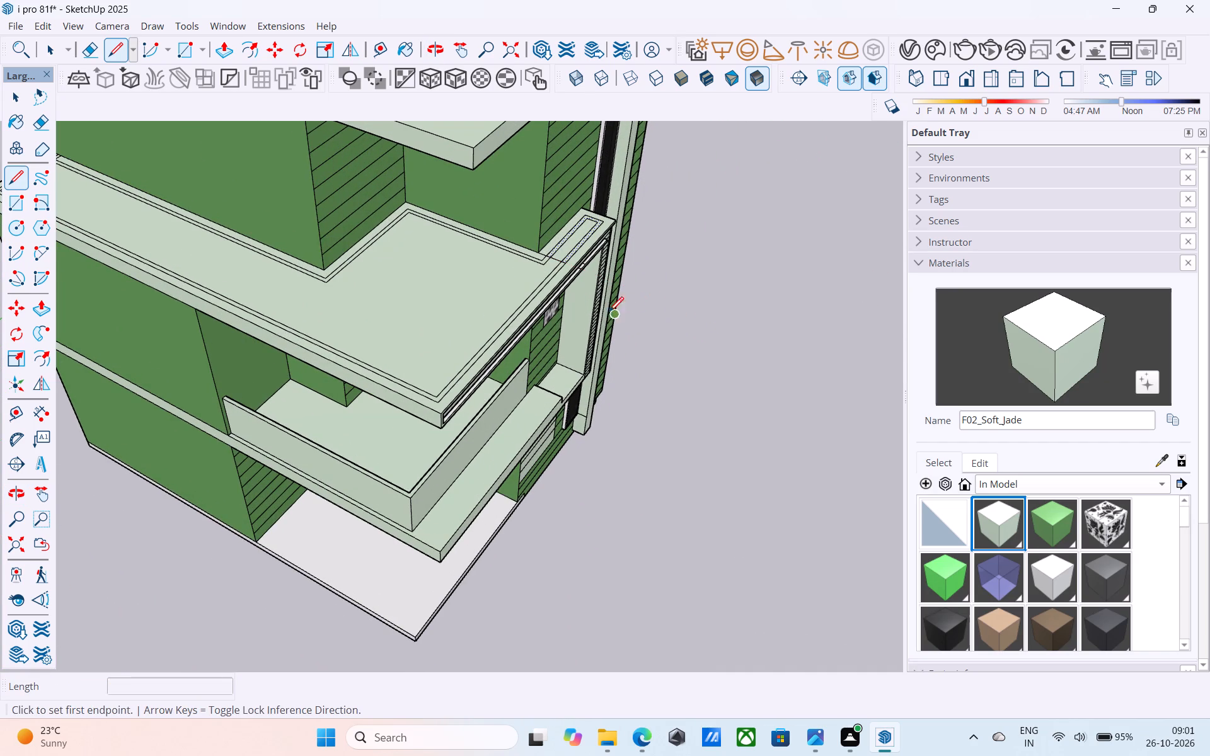
shift+middle_drag(591, 306, 696, 301)
scroll(650, 255, up, 9)
click(659, 236)
scroll(660, 232, down, 4)
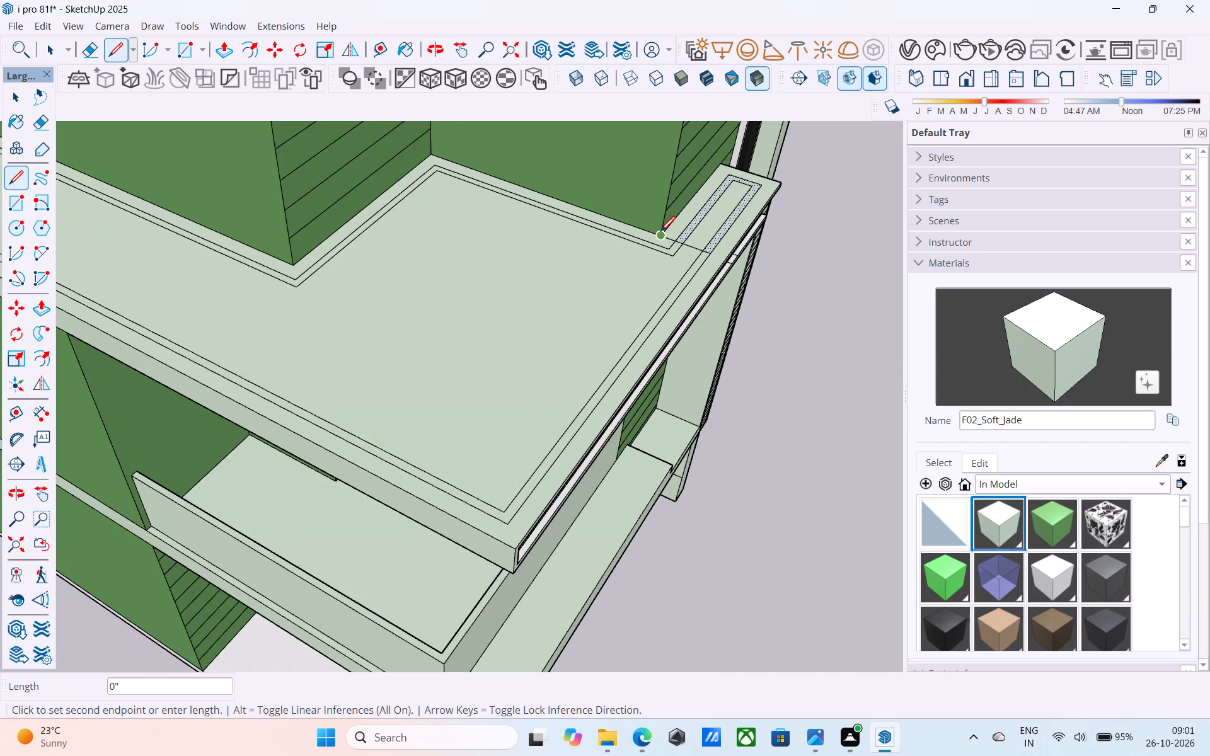
scroll(452, 495, up, 3)
click(450, 491)
Copy the 12' 3" line 3" toward the inside of the terrace to form a parallel strip.
scroll(451, 484, down, 7)
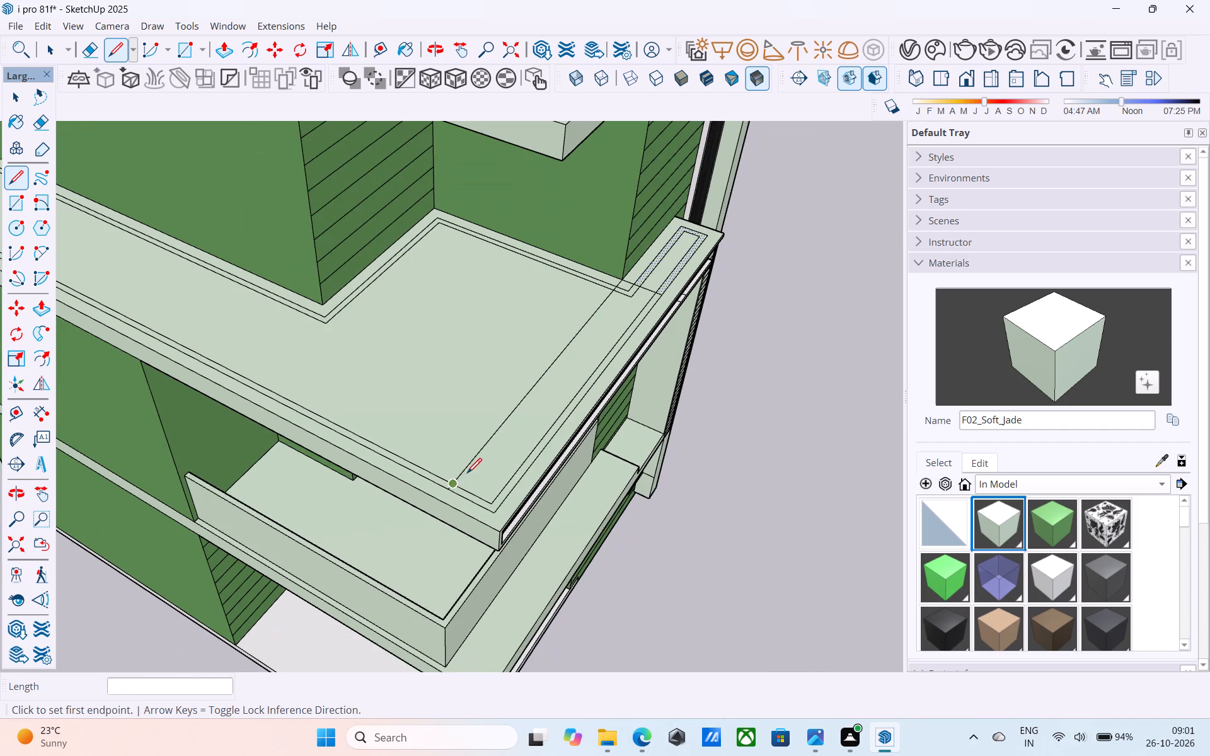
middle_drag(471, 463, 492, 401)
scroll(495, 402, up, 4)
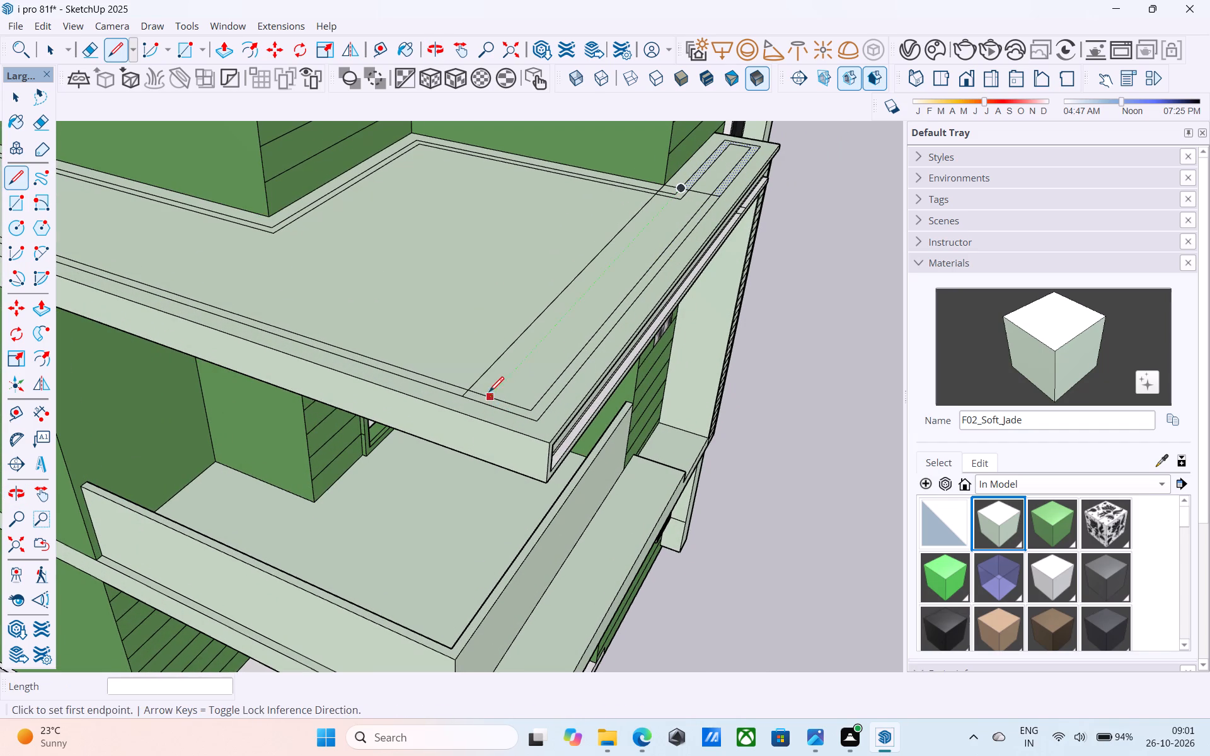
key(space)
click(479, 379)
key(m)
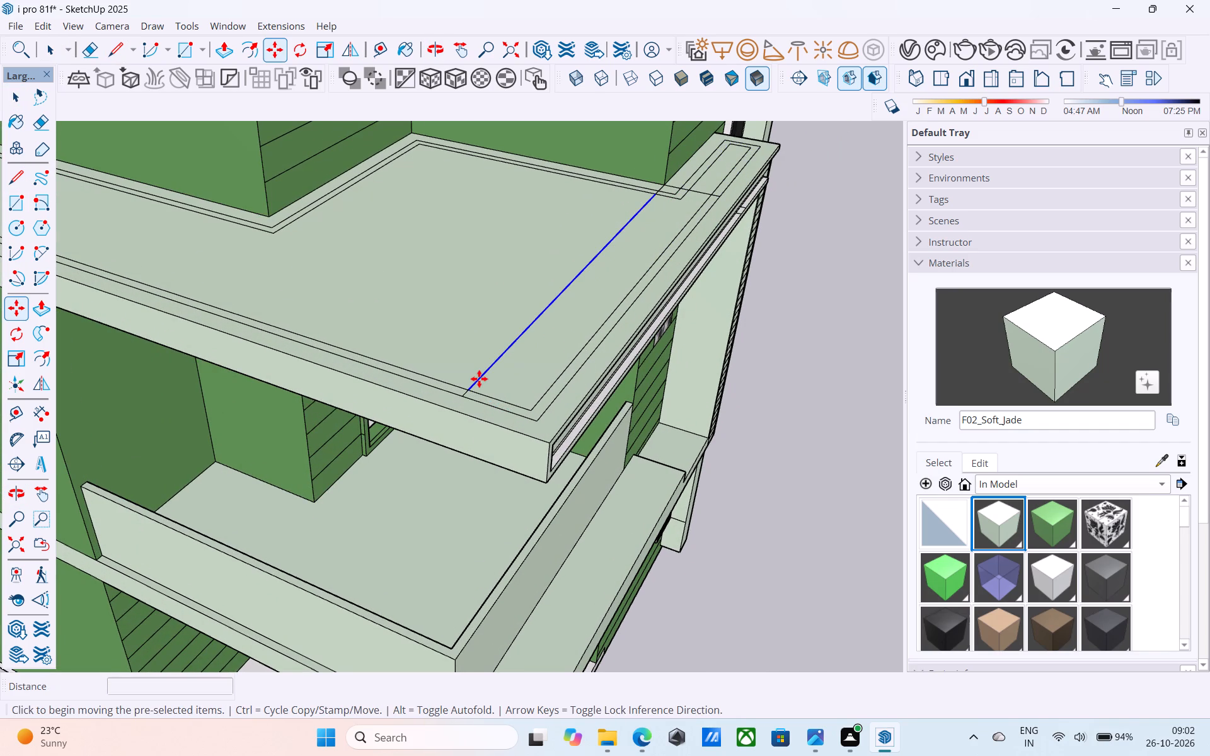
scroll(470, 405, up, 5)
click(473, 382)
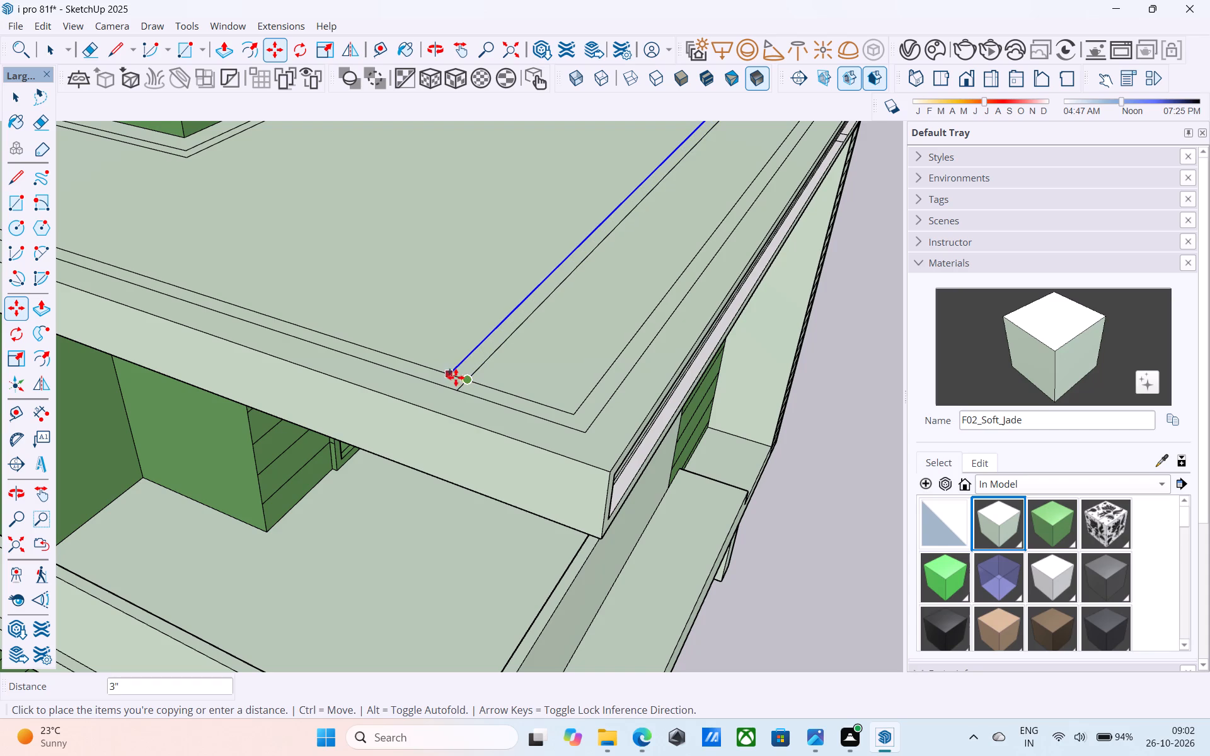
click(452, 374)
Erase the offset lines lying outside the new strip at the terrace's front corner.
scroll(473, 375, down, 12)
middle_drag(493, 410, 475, 409)
scroll(483, 395, up, 2)
scroll(483, 395, down, 1)
scroll(483, 395, up, 2)
key(e)
drag(485, 403, 474, 412)
drag(491, 411, 512, 406)
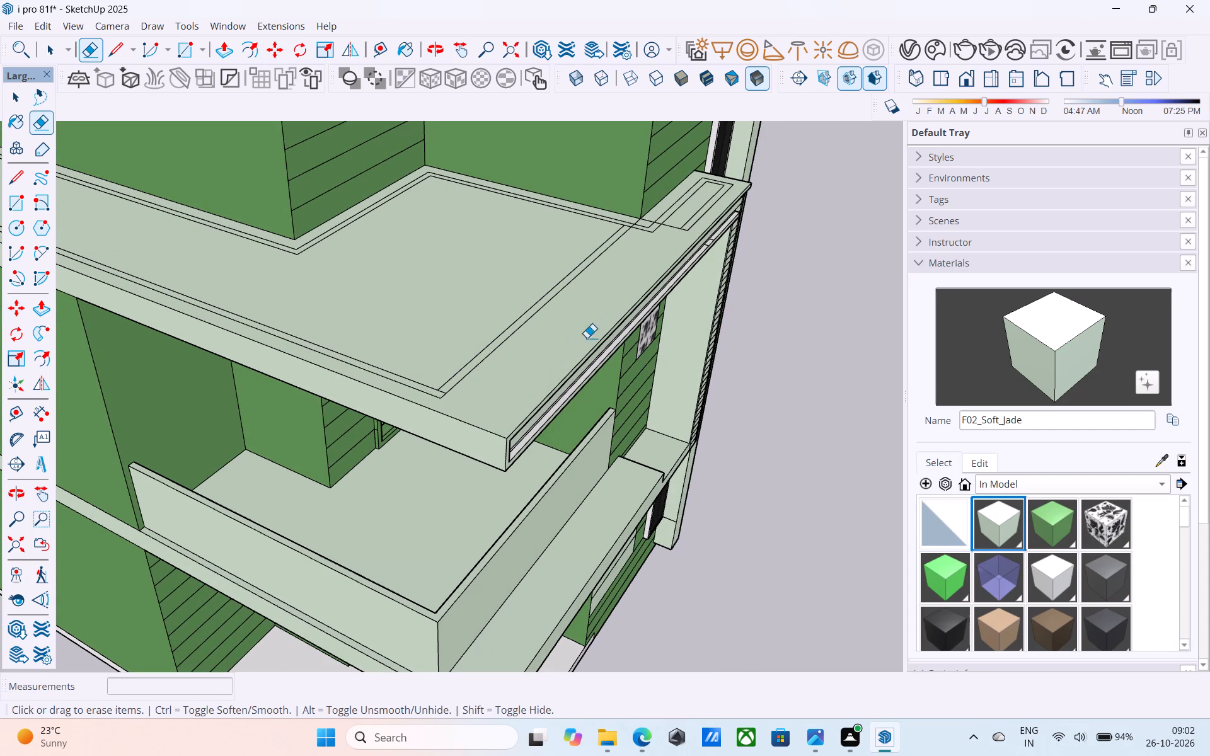
Erase the leftover offset and cross lines on the narrow terrace end beside the grooved wall.
scroll(662, 245, up, 1)
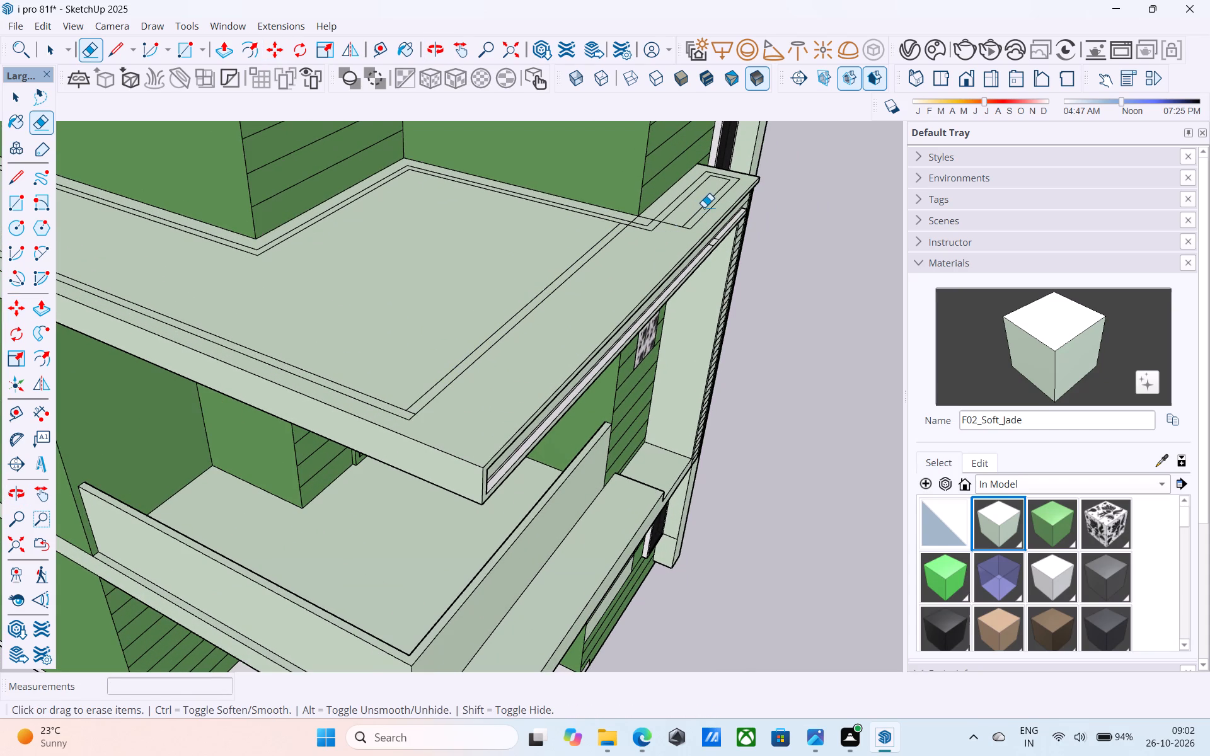
middle_drag(705, 207, 645, 228)
scroll(683, 207, up, 5)
drag(679, 223, 699, 249)
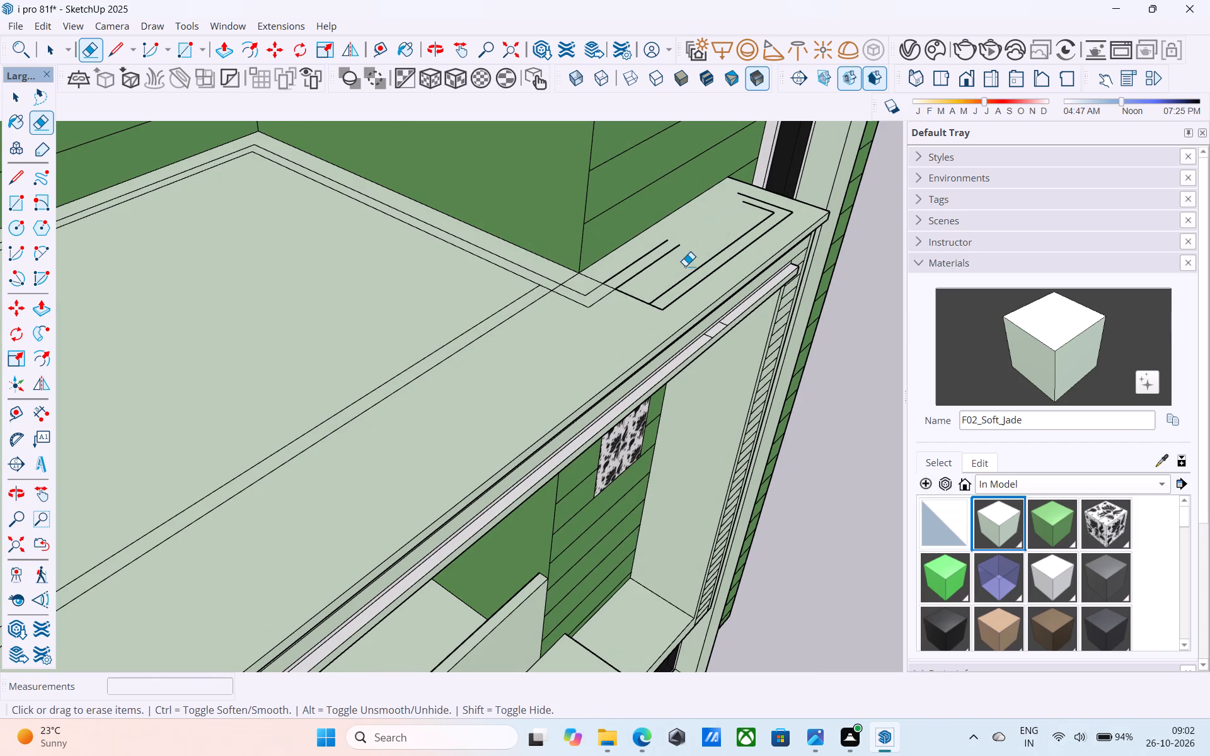
drag(645, 280, 619, 297)
drag(610, 280, 575, 315)
drag(588, 307, 610, 294)
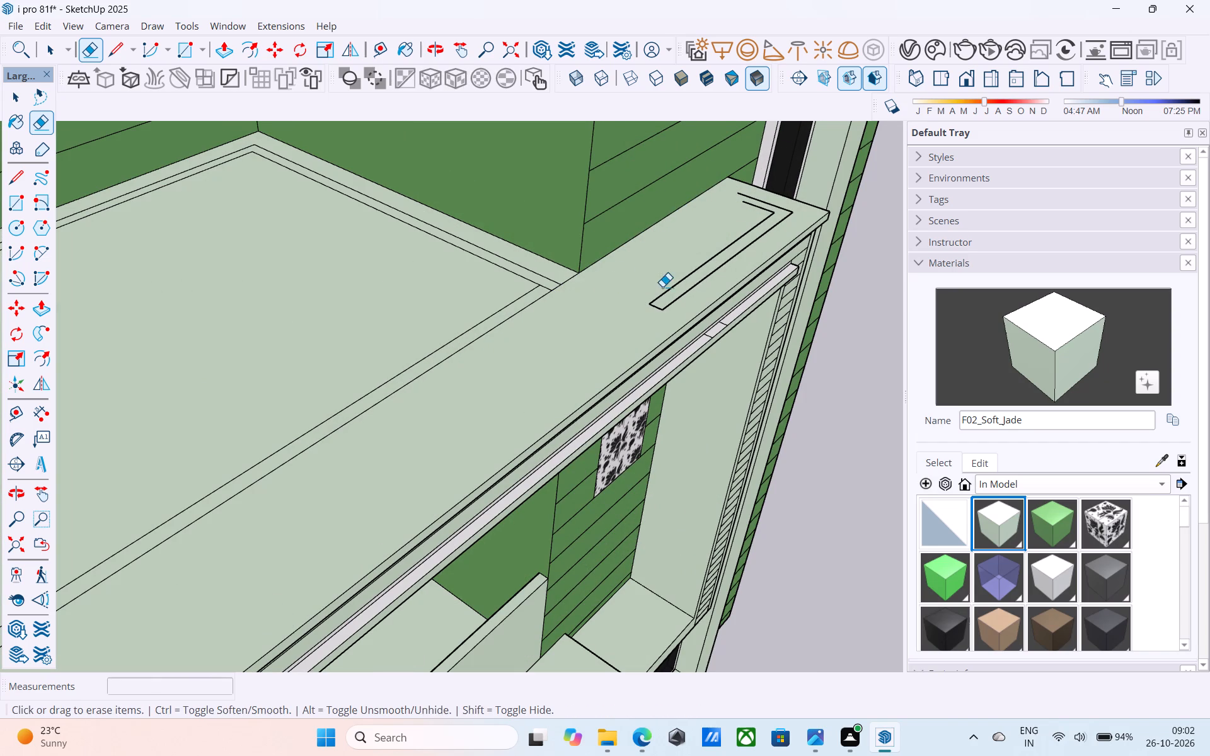
drag(662, 287, 684, 300)
drag(669, 307, 660, 310)
drag(766, 205, 765, 205)
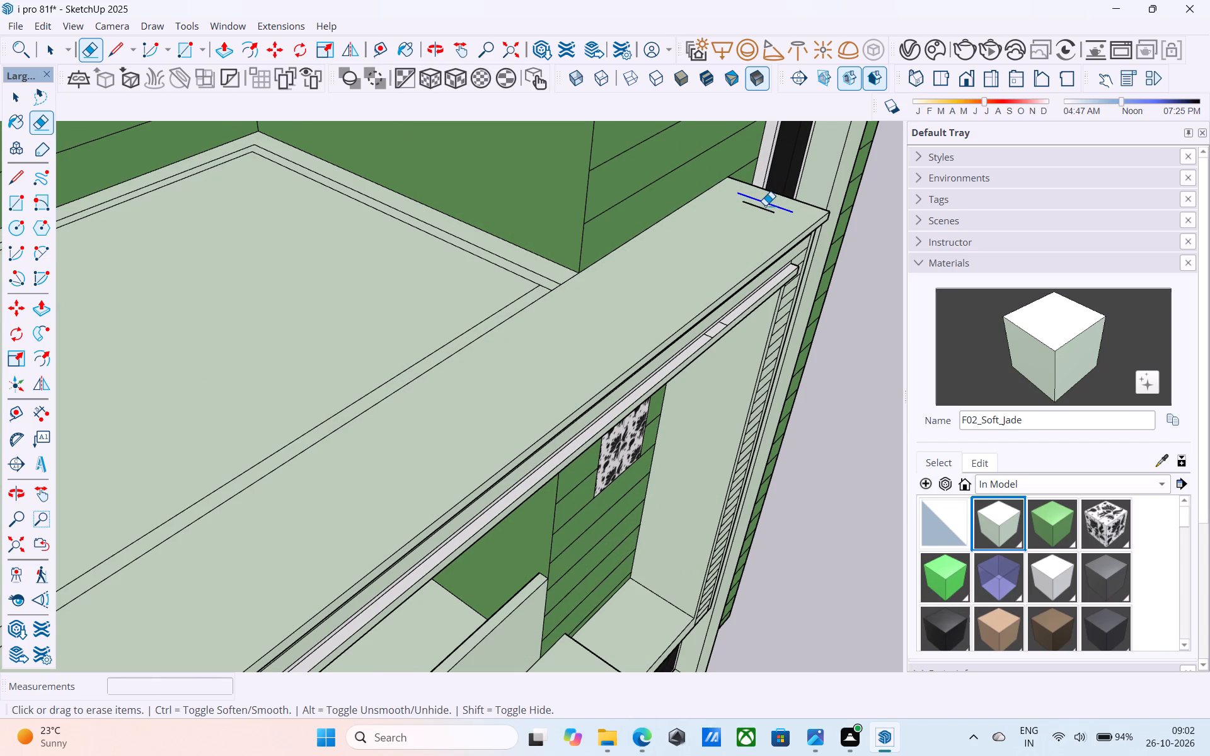
drag(765, 205, 758, 212)
Extend the strip's inner line to the upper wall and erase the offset segments crossing the strip near the wall corner.
scroll(754, 214, down, 6)
scroll(606, 270, up, 13)
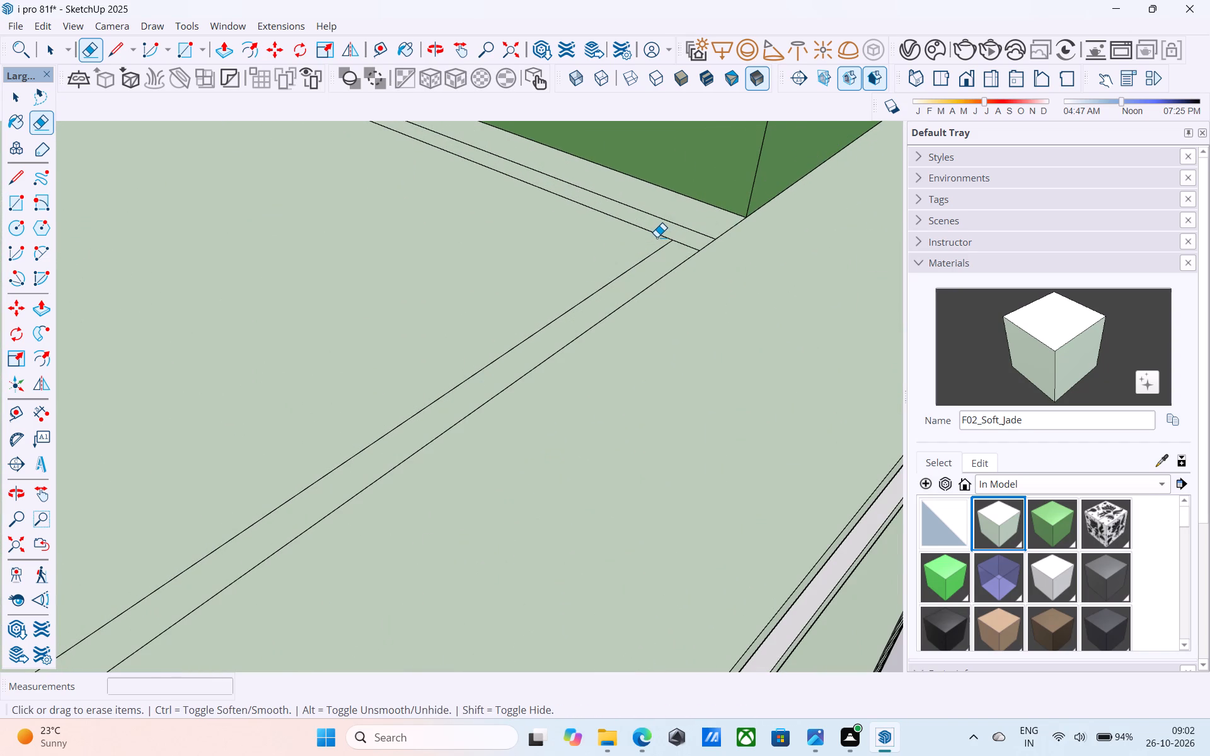
key(l)
click(674, 241)
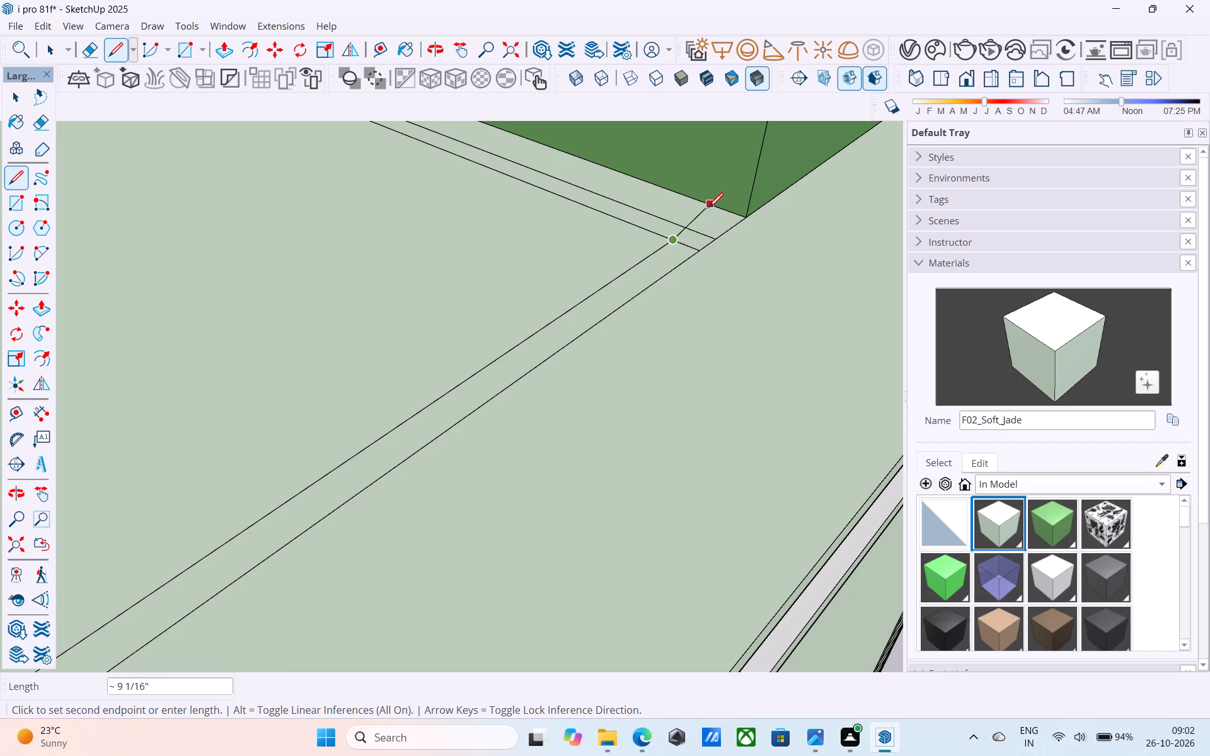
click(717, 209)
key(e)
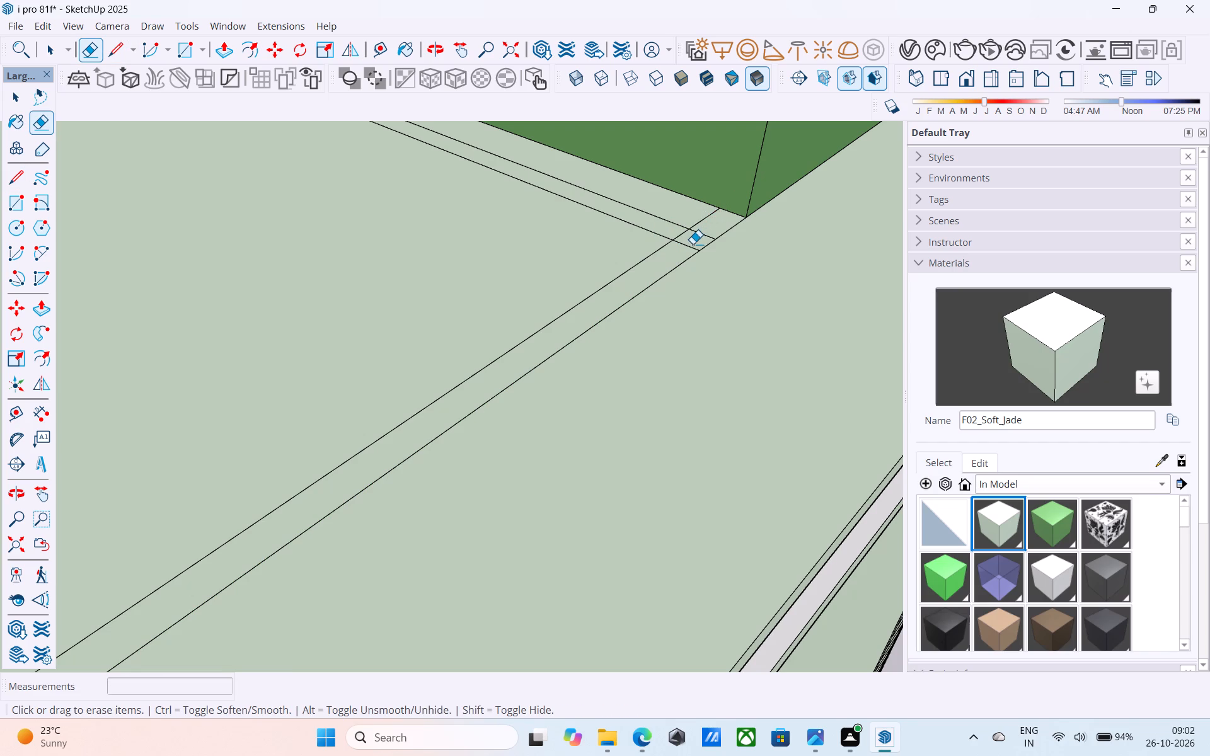
drag(691, 244, 683, 249)
click(703, 234)
scroll(704, 234, down, 7)
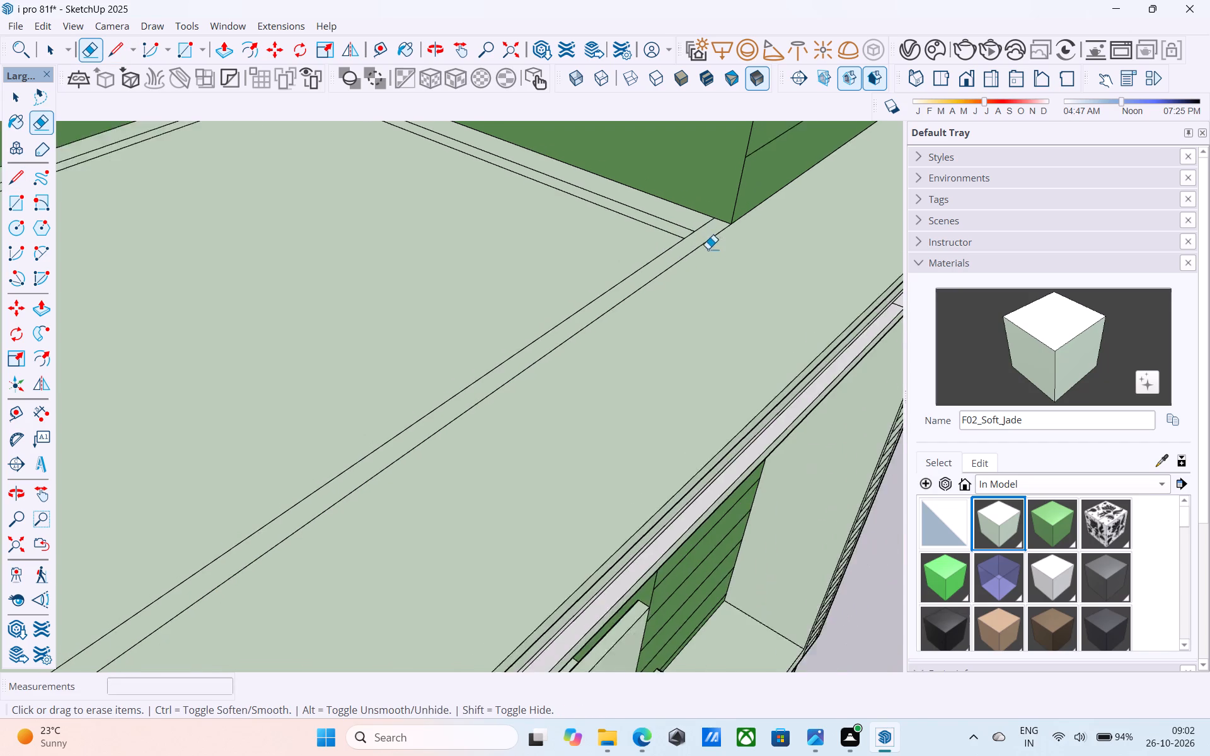
Copy the short cross line at the terrace strip's front corner 2' along the front strip.
scroll(710, 269, down, 5)
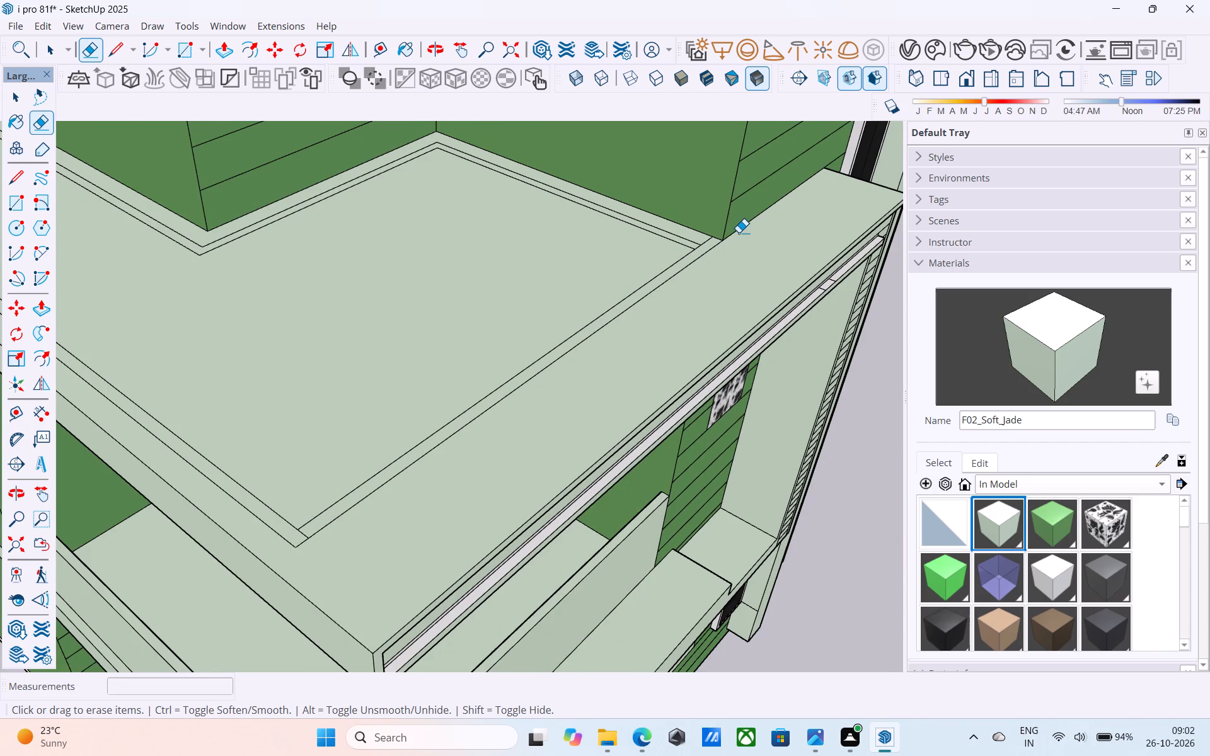
scroll(747, 239, down, 6)
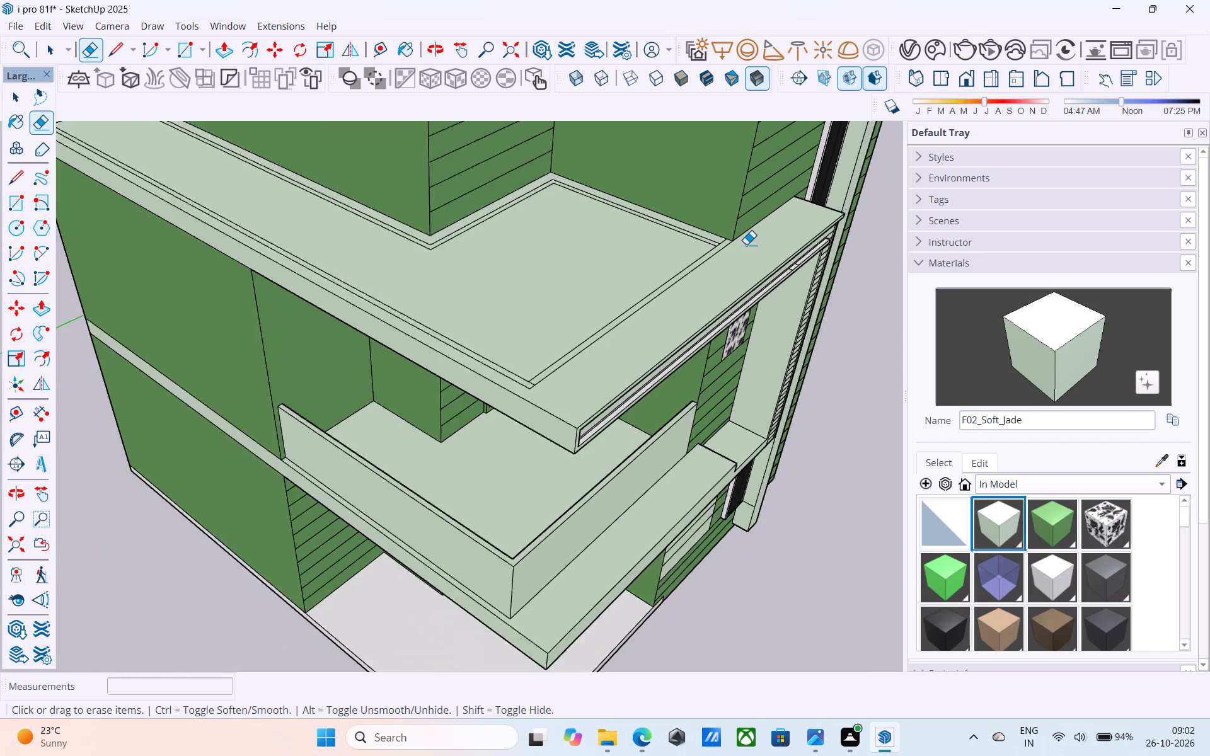
scroll(746, 244, down, 5)
middle_drag(745, 259, 732, 263)
middle_drag(678, 327, 638, 336)
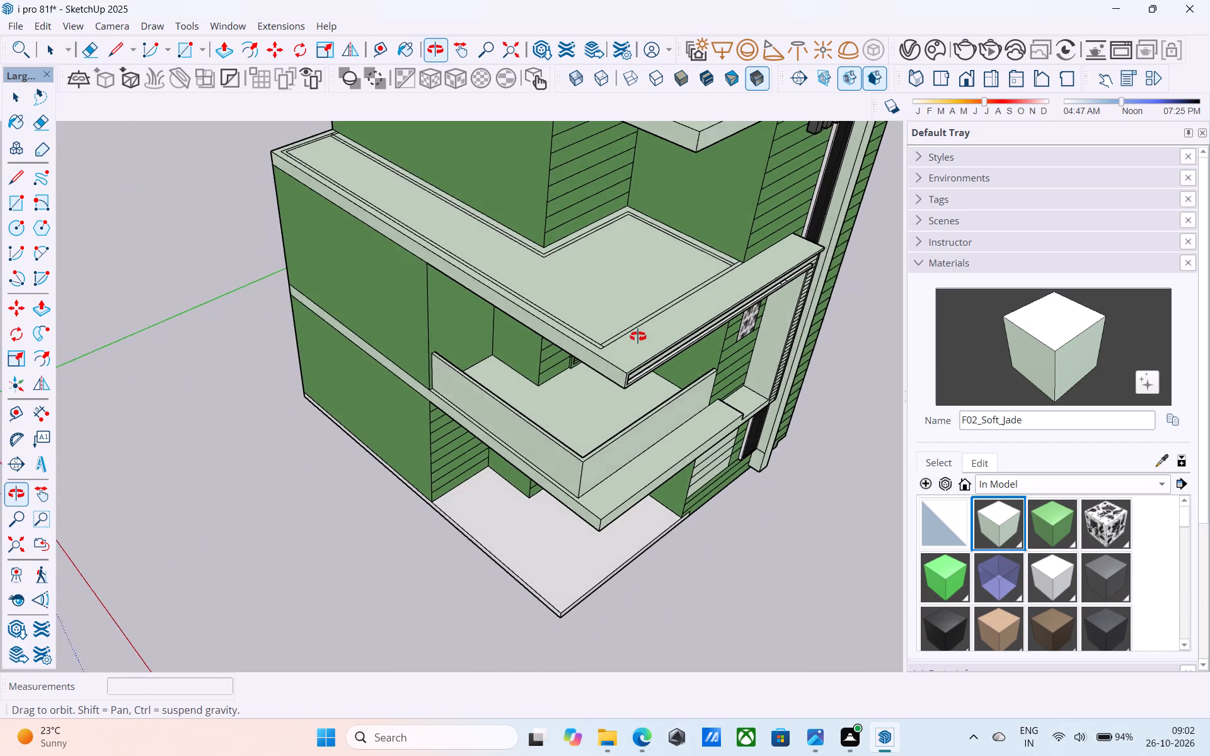
middle_drag(638, 336, 519, 350)
scroll(517, 381, up, 18)
key(space)
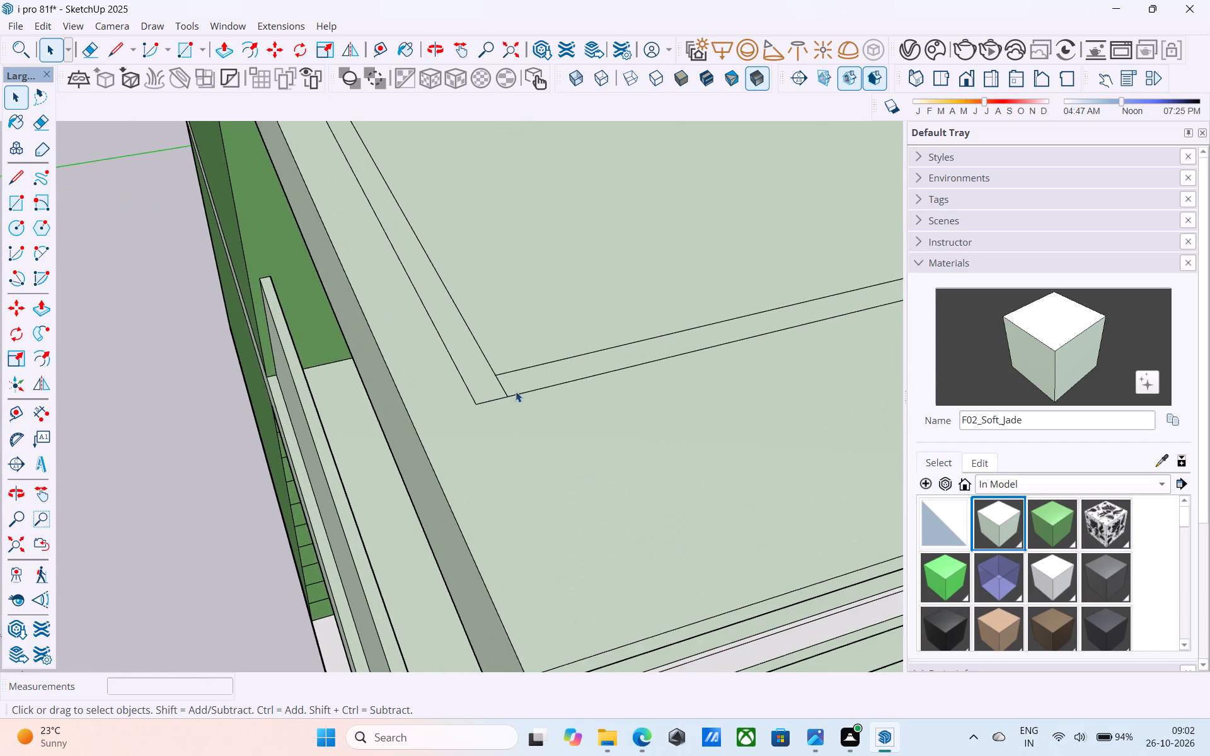
click(497, 386)
click(504, 388)
key(m)
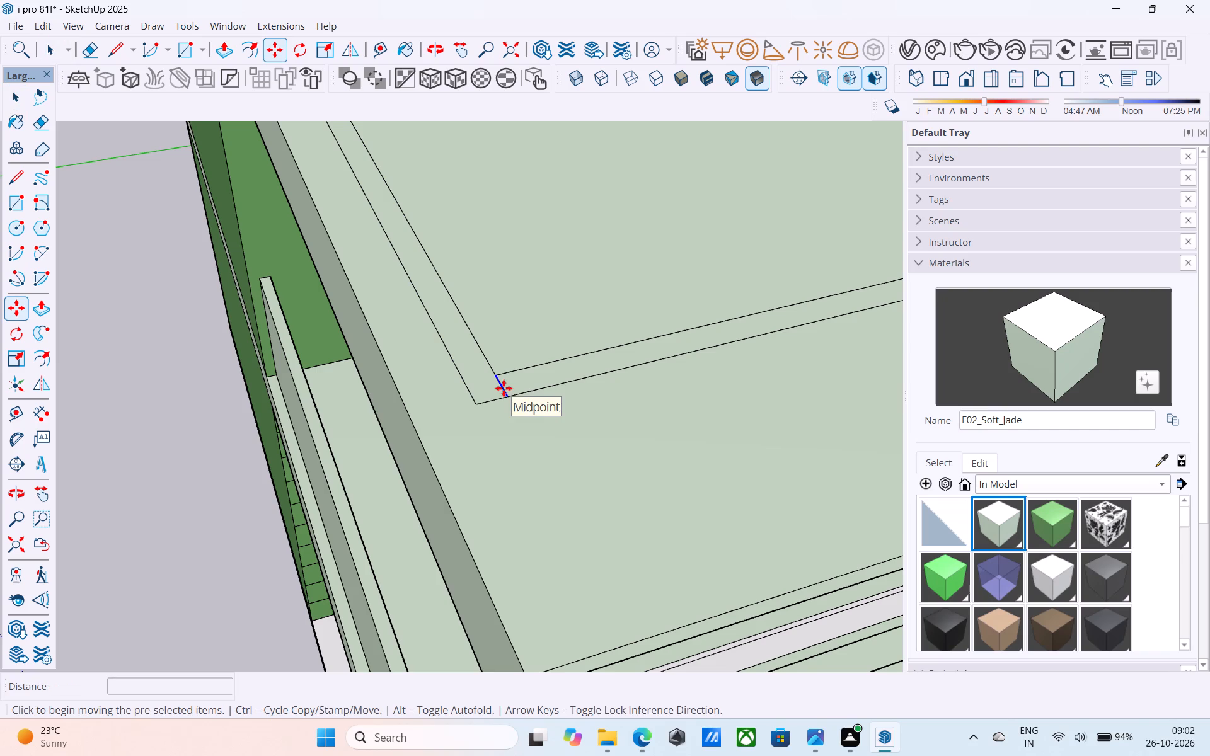
click(513, 397)
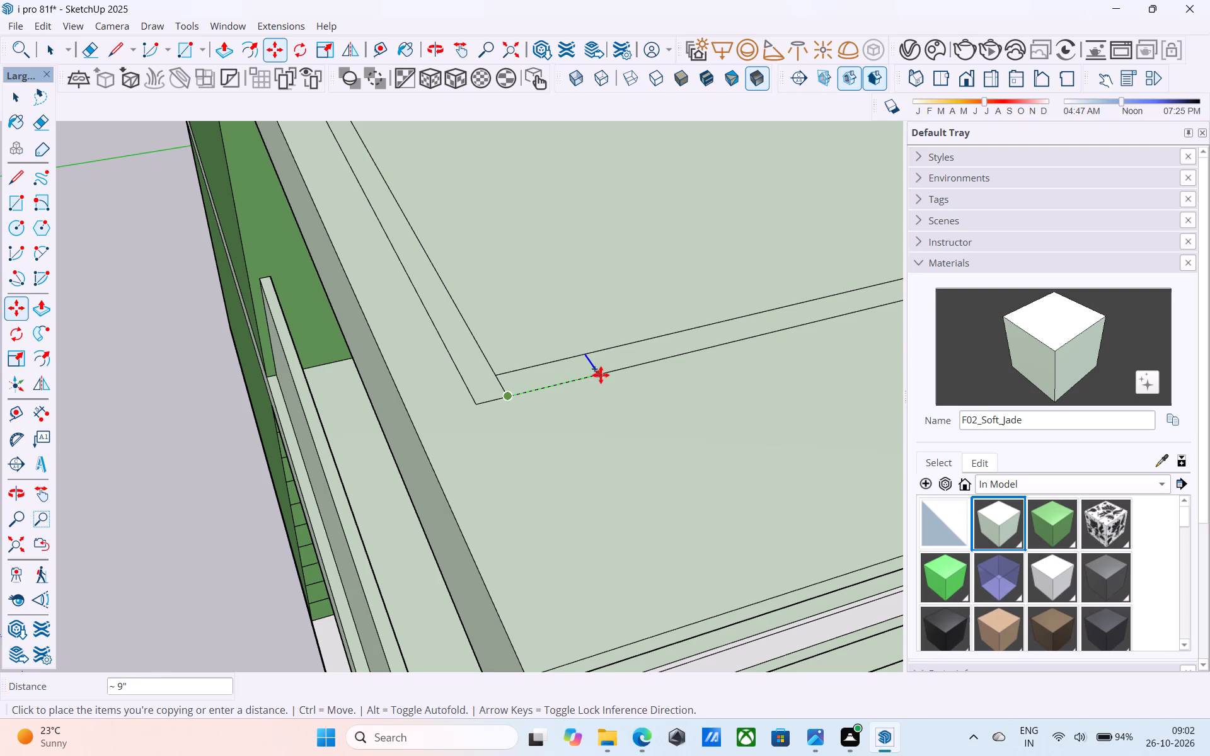
text(2')
key(Return)
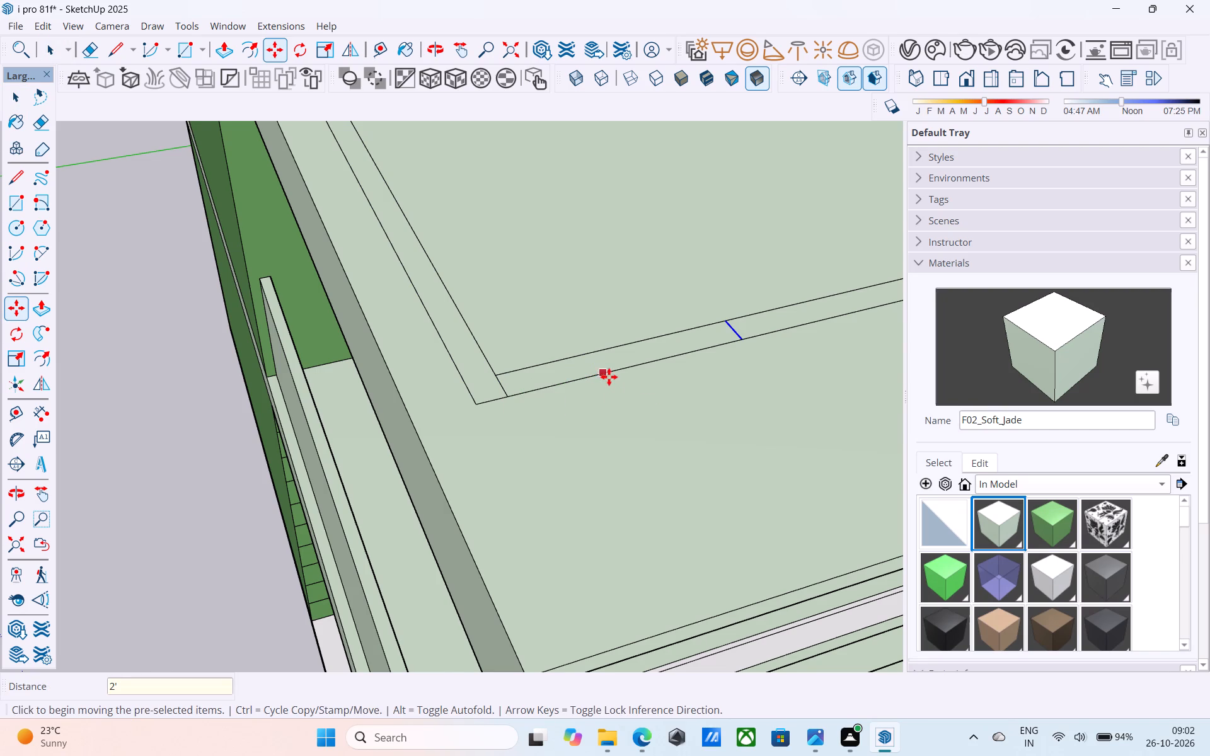
Erase the original short cross line at the front corner so the two strips join.
scroll(547, 383, down, 18)
middle_click(491, 387)
scroll(474, 402, up, 11)
key(space)
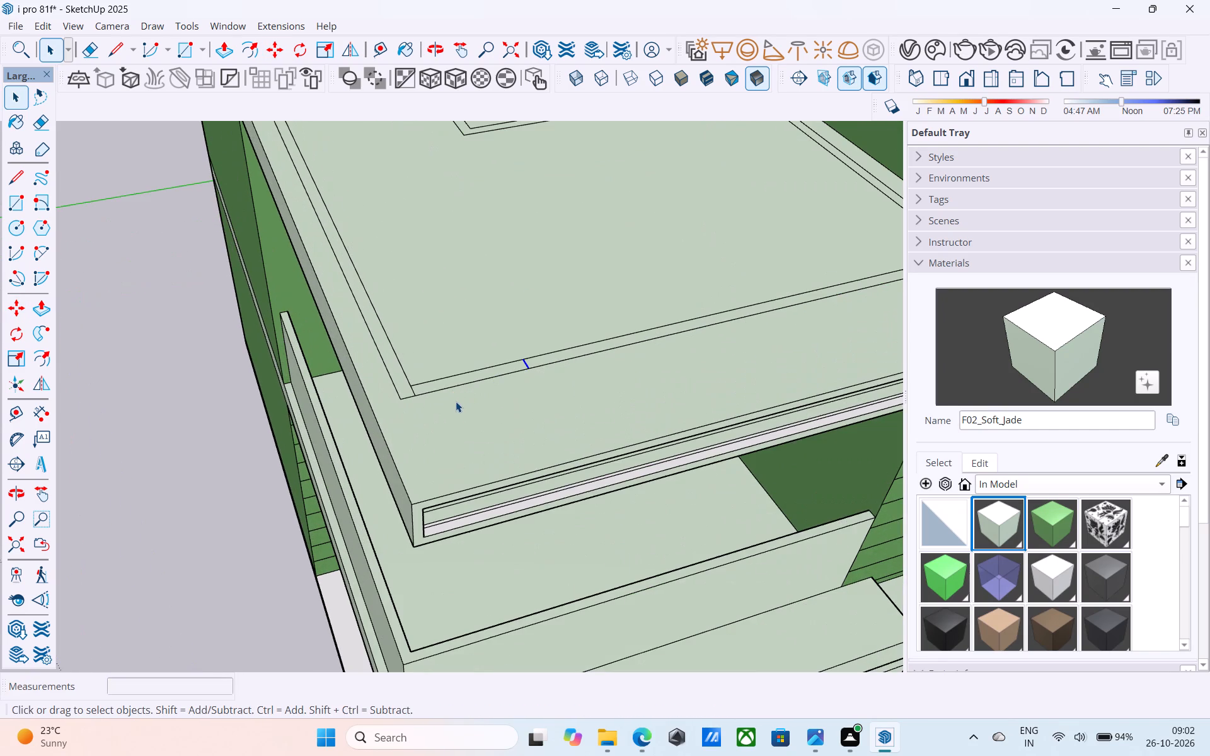
key(e)
scroll(430, 398, up, 4)
click(401, 386)
Pull the L-shaped corner strip and the rest of the terrace's front strip up 3' as a parapet.
key(space)
click(410, 386)
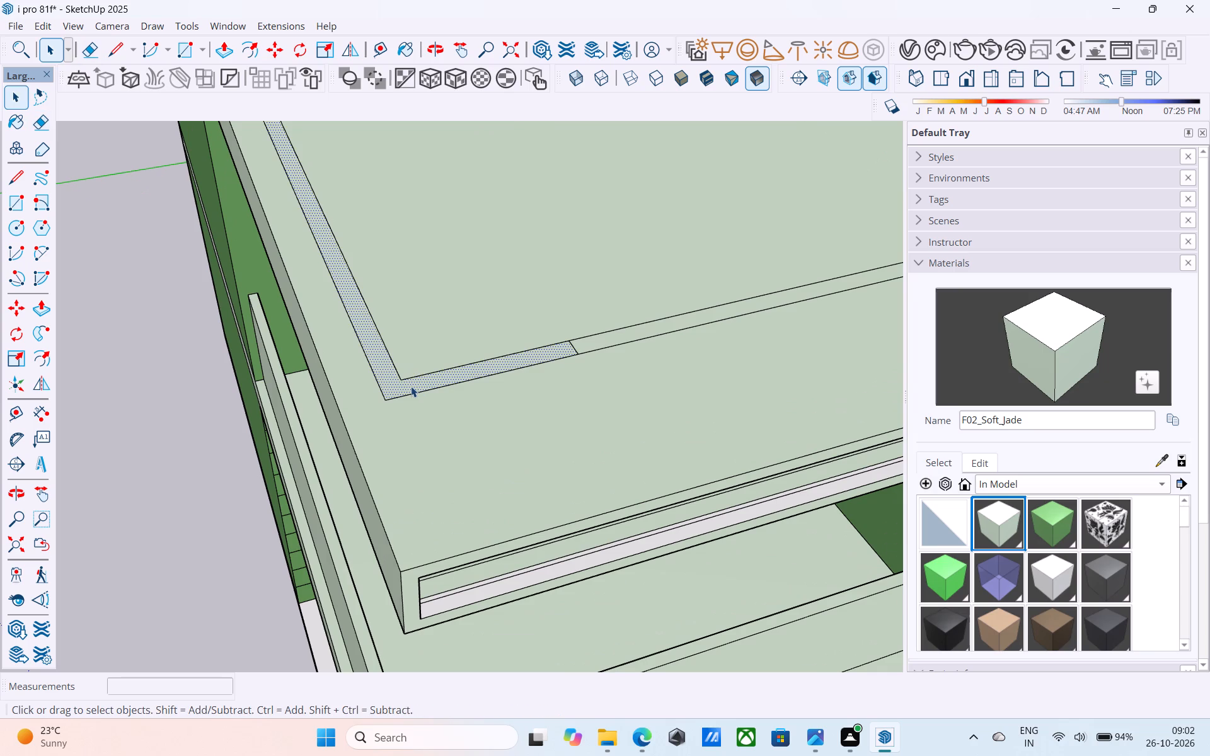
key(p)
click(411, 386)
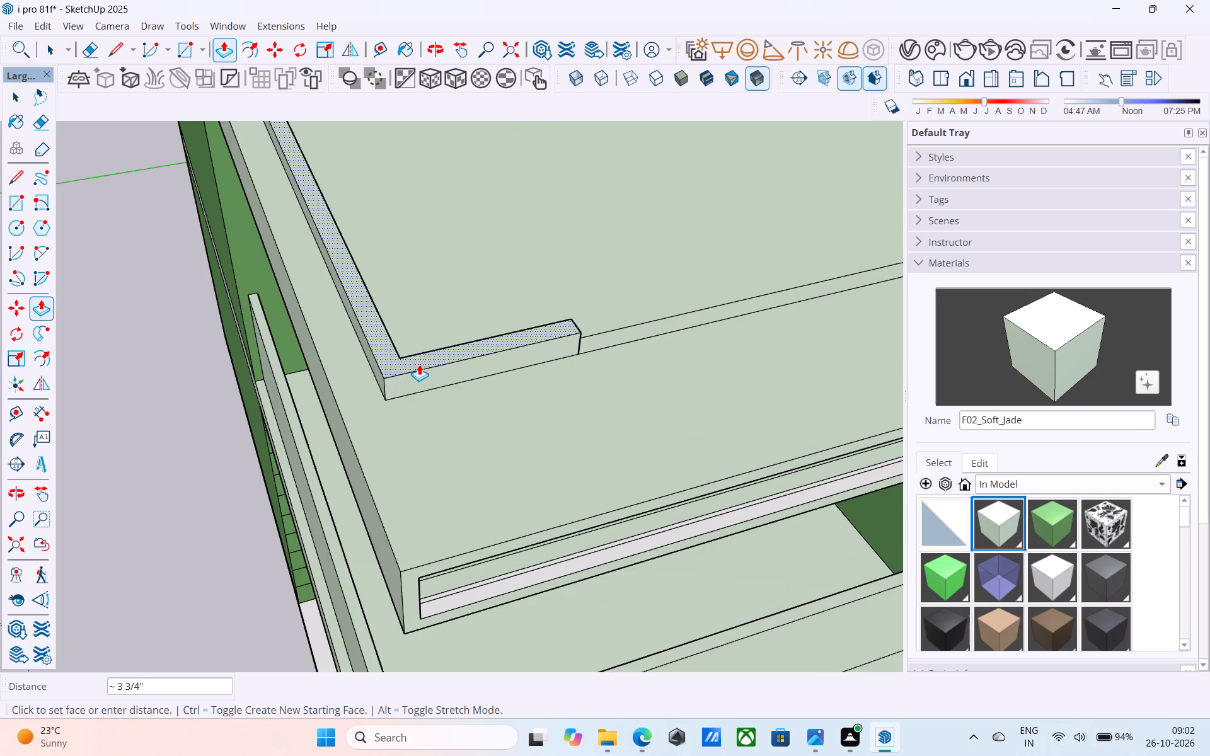
text(3')
key(Return)
scroll(415, 367, down, 2)
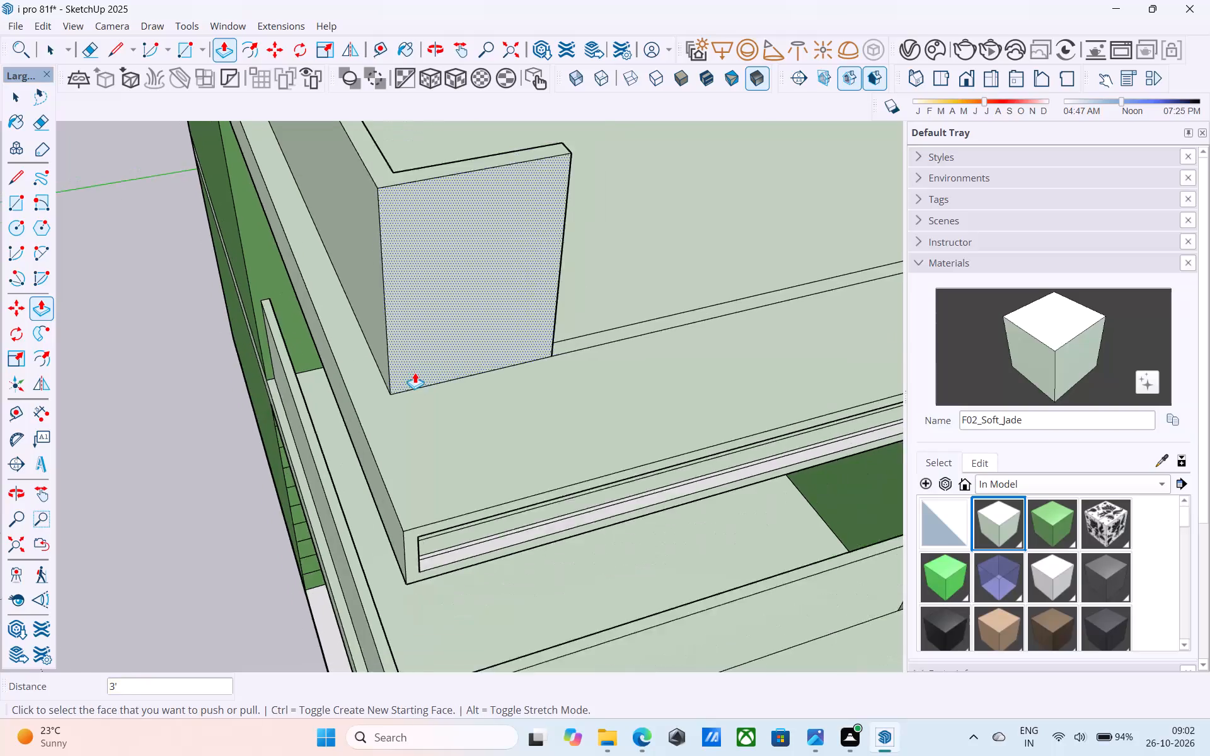
scroll(415, 372, down, 10)
scroll(533, 362, up, 11)
double_click(530, 356)
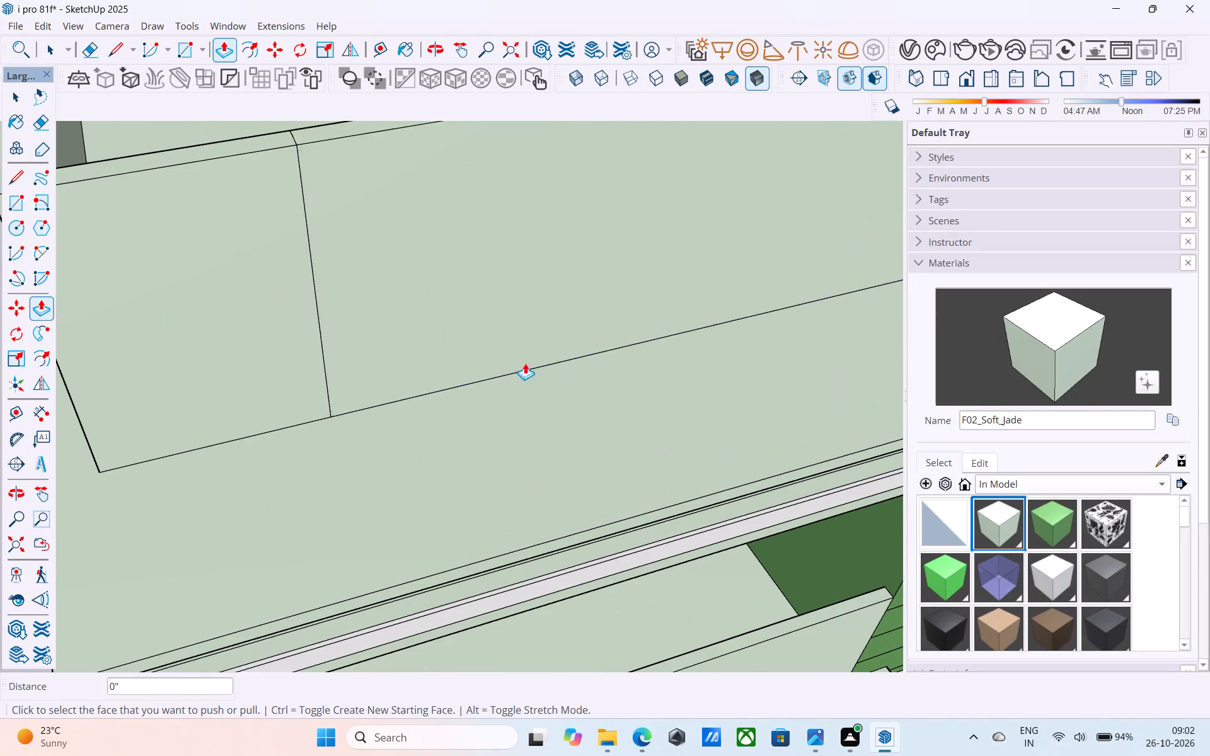
Erase the leftover offset lines on the terrace floor along the upper walls.
scroll(518, 392, down, 11)
scroll(509, 425, up, 1)
scroll(508, 425, down, 4)
key(space)
middle_drag(508, 425, 536, 445)
key(e)
scroll(531, 350, down, 5)
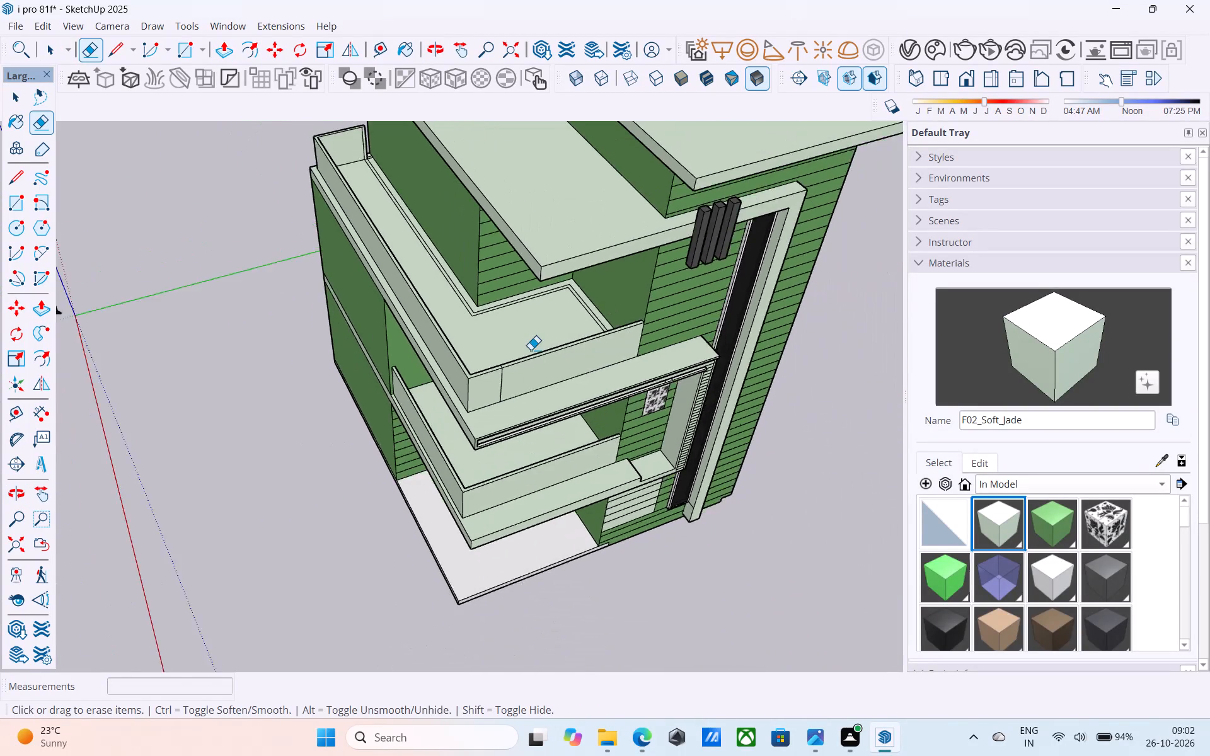
middle_drag(531, 350, 584, 451)
scroll(553, 453, up, 9)
drag(461, 424, 467, 432)
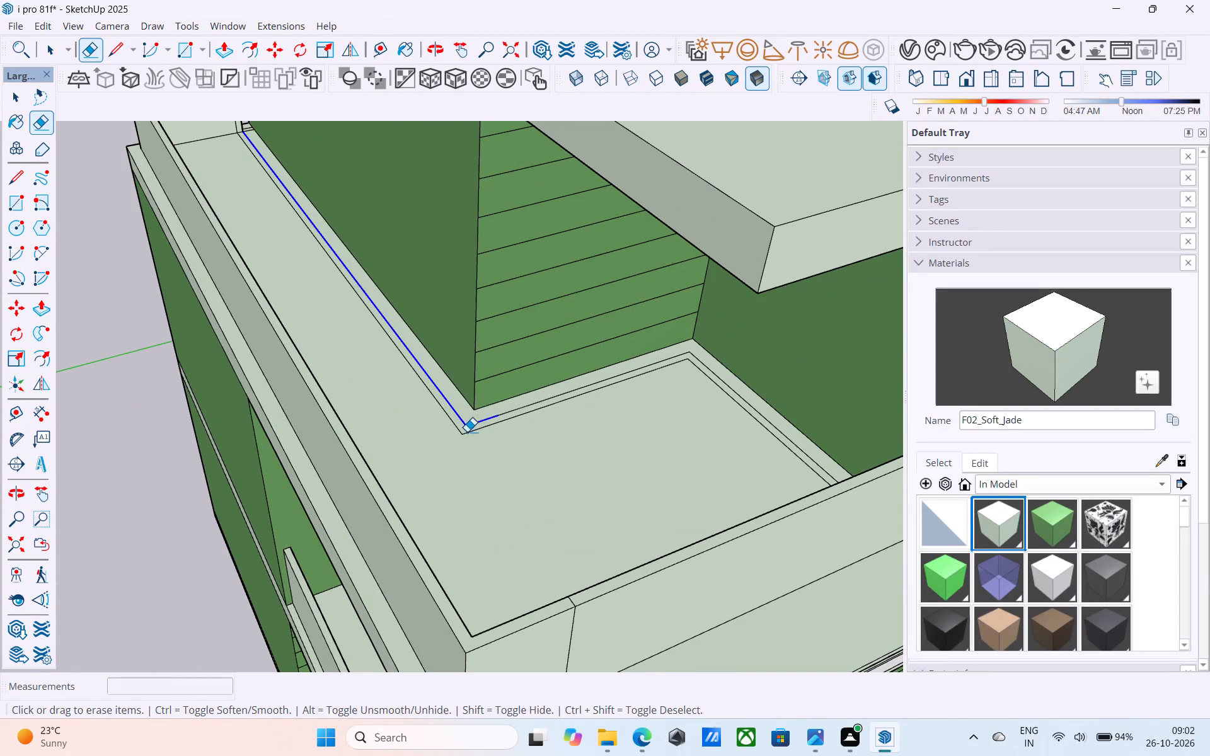
drag(467, 432, 454, 436)
drag(502, 415, 565, 421)
drag(725, 391, 727, 391)
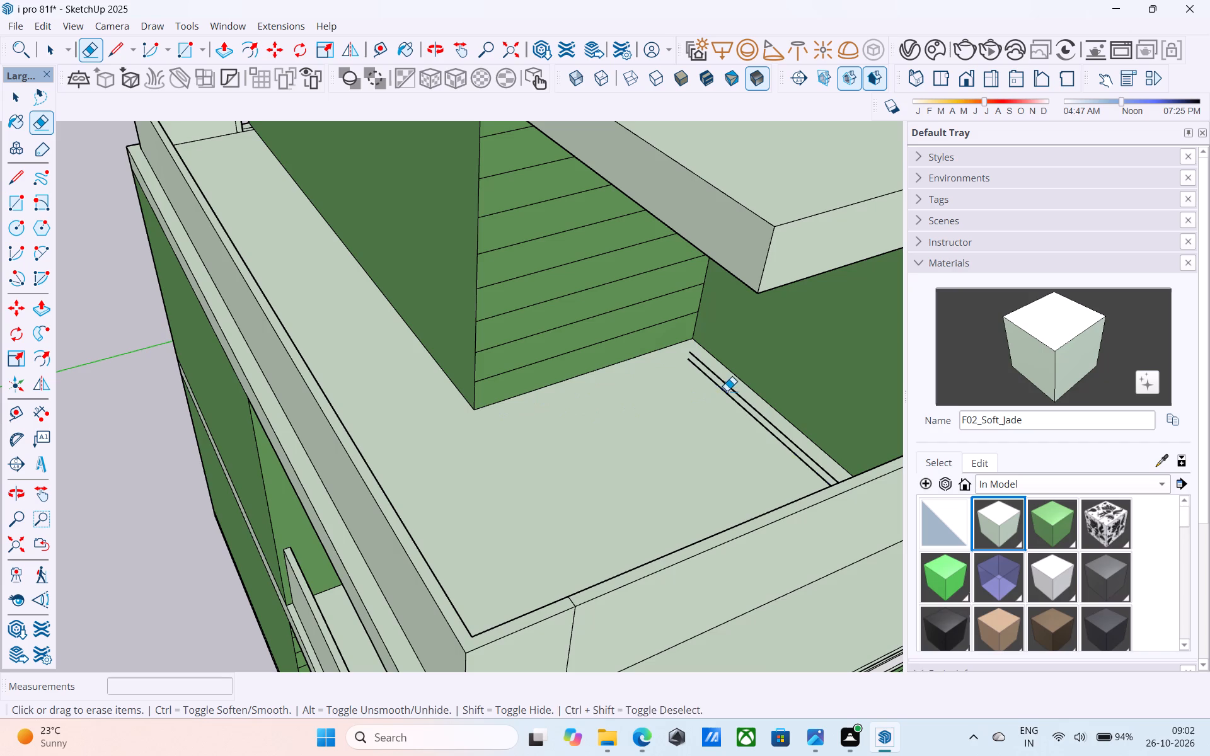
drag(727, 391, 733, 394)
Erase the stray vertical lines on the terrace front parapet's inner face beside the upper wall.
scroll(718, 414, down, 5)
middle_drag(703, 437, 498, 290)
scroll(493, 283, down, 5)
scroll(412, 364, up, 5)
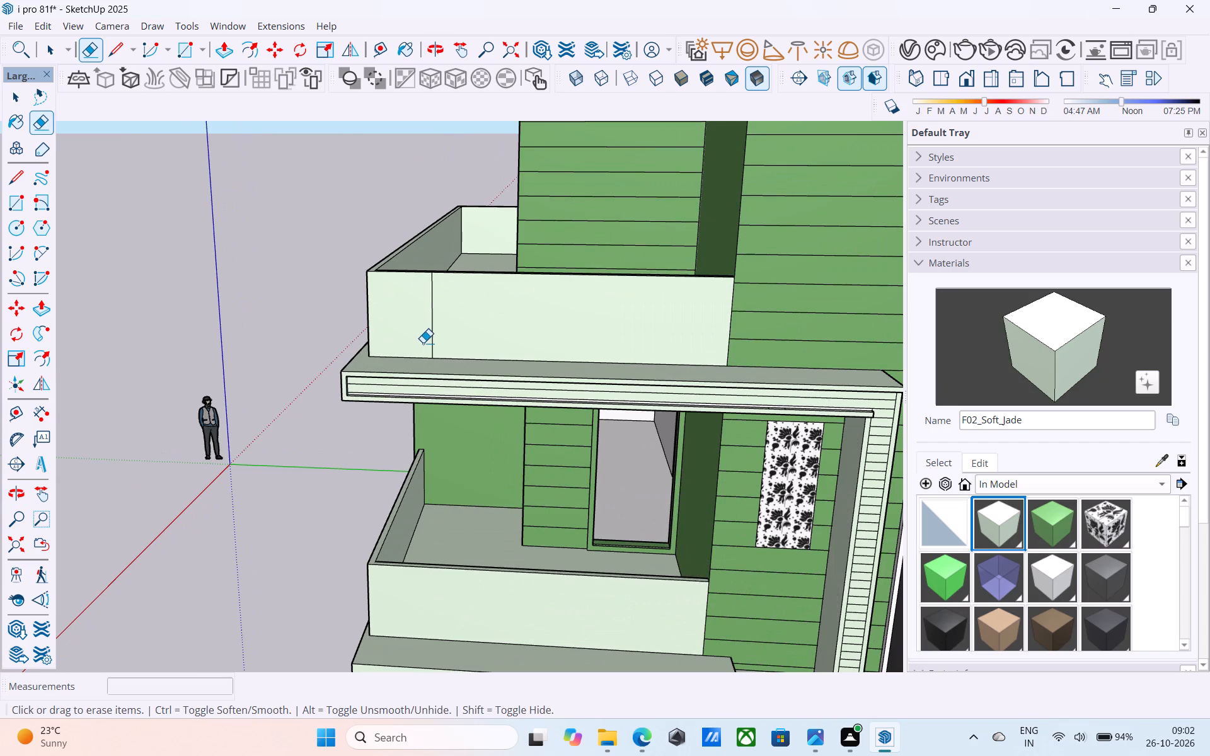
click(422, 343)
scroll(424, 346, down, 1)
middle_drag(427, 346, 560, 436)
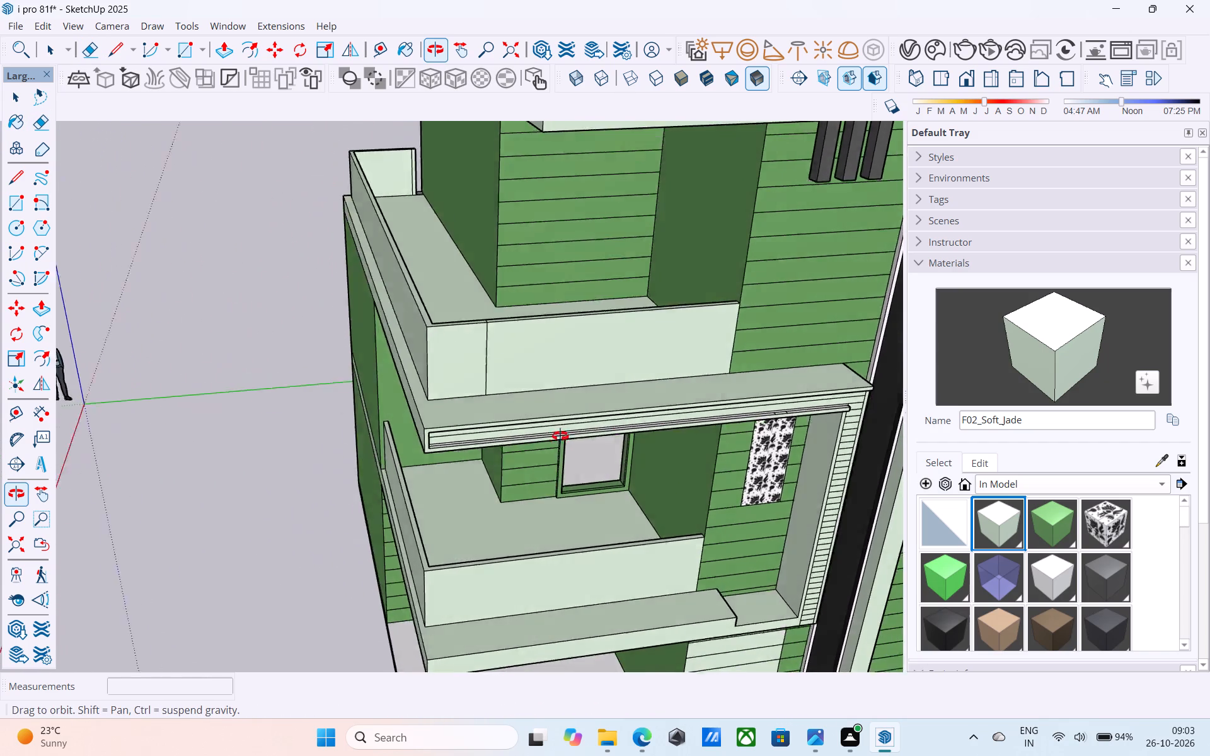
middle_drag(560, 436, 1073, 505)
scroll(586, 387, down, 2)
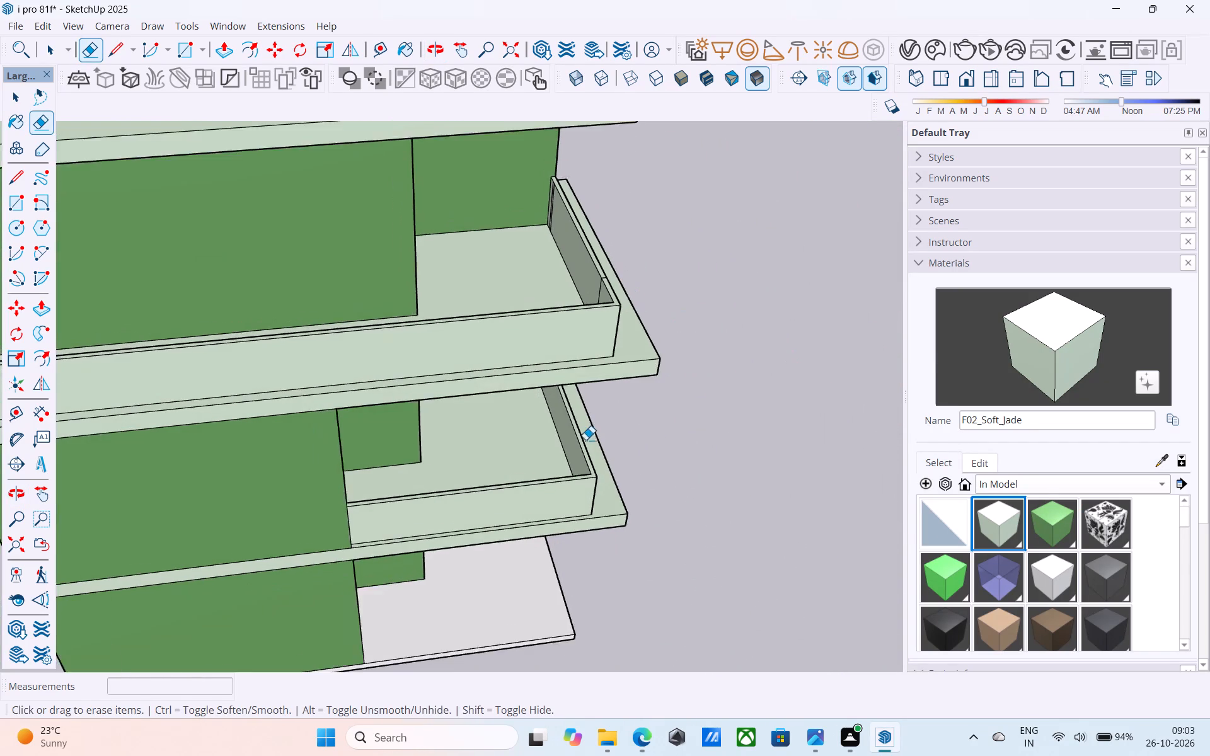
scroll(583, 297, up, 11)
scroll(516, 265, down, 6)
scroll(507, 248, up, 11)
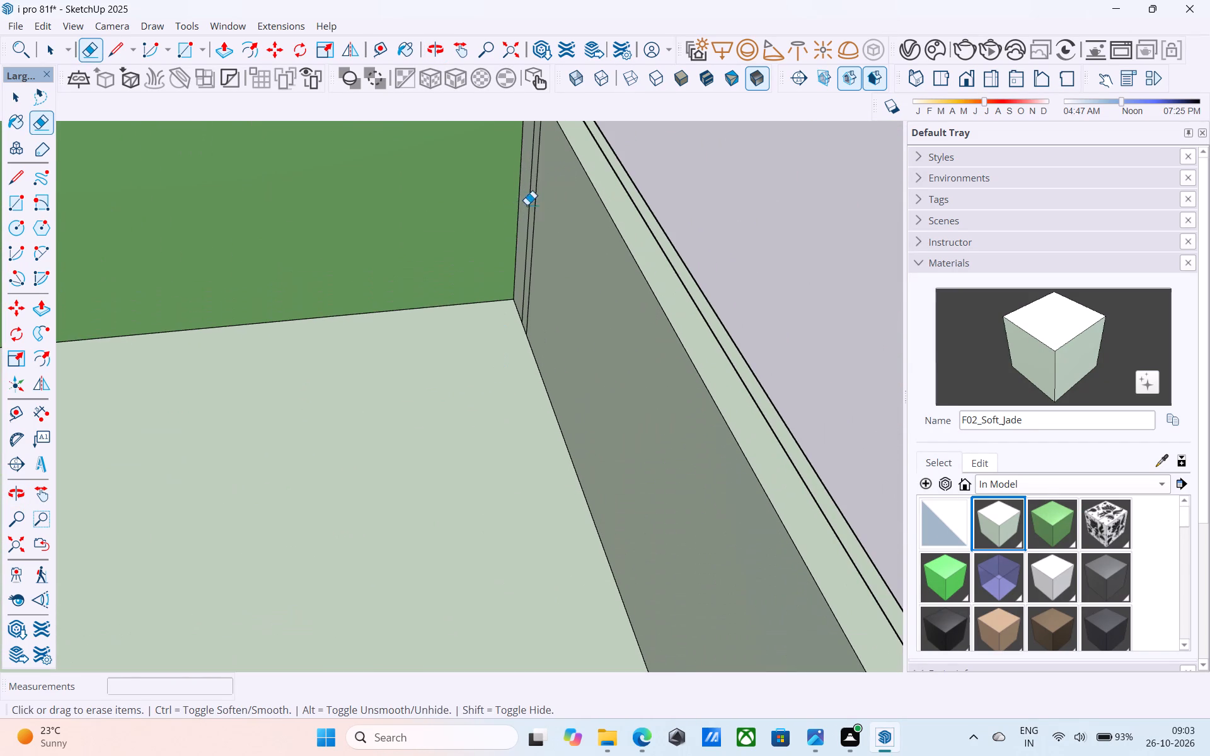
drag(535, 214, 532, 204)
Paint the outer and inner faces of the terrace front parapet's long section with Glass_Basic_01.
scroll(537, 222, down, 5)
middle_drag(563, 288, 570, 350)
scroll(561, 379, down, 4)
middle_drag(557, 377, 387, 251)
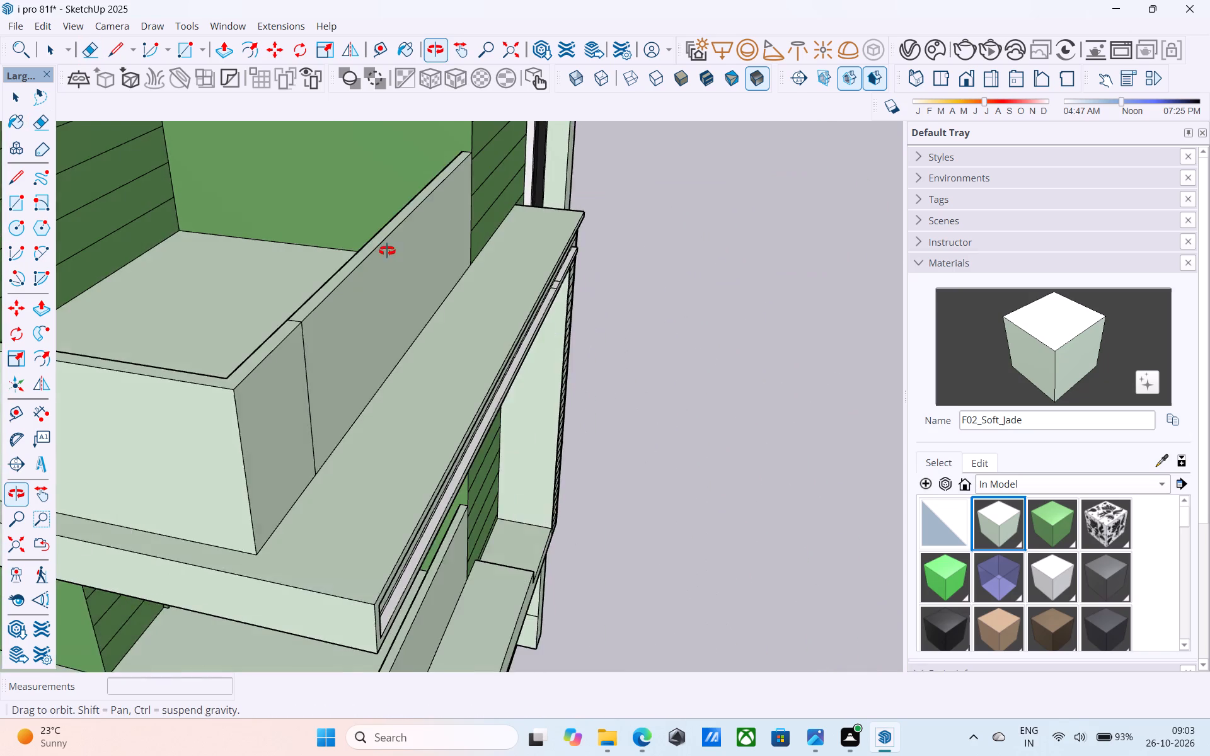
middle_drag(387, 251, 387, 251)
scroll(455, 324, down, 7)
scroll(521, 369, up, 1)
scroll(526, 371, down, 2)
click(983, 574)
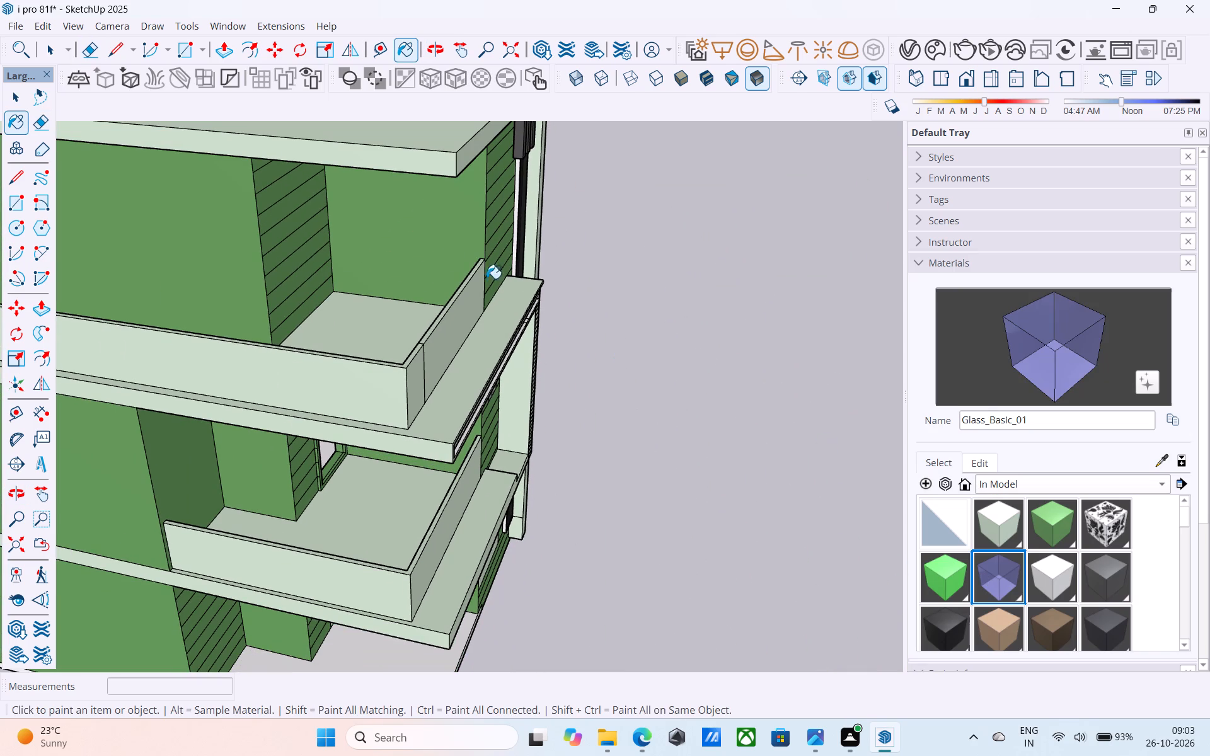
click(453, 321)
middle_drag(484, 327, 610, 361)
scroll(527, 333, up, 7)
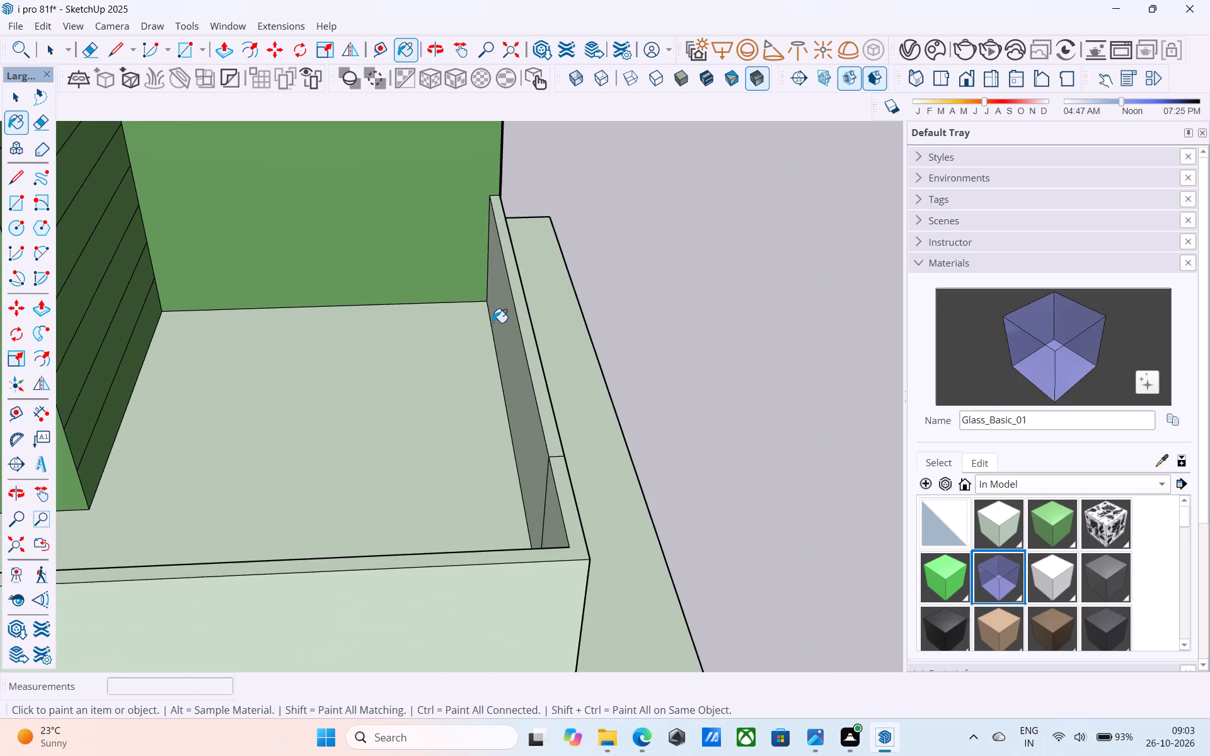
click(502, 321)
Paint the hidden faces inside the terrace's glass parapet section with Glass_Basic_01.
scroll(577, 299, down, 5)
middle_drag(358, 266, 107, 206)
middle_drag(269, 231, 496, 248)
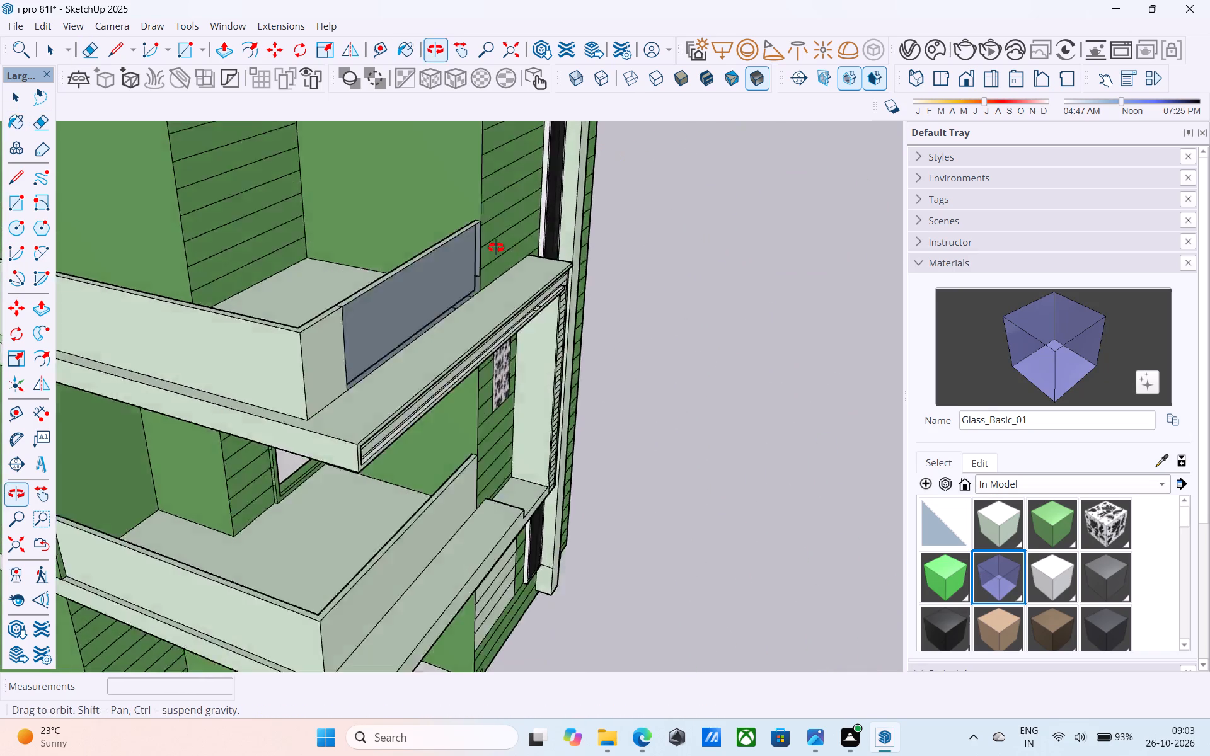
middle_drag(496, 248, 662, 282)
scroll(662, 285, up, 18)
middle_drag(631, 296, 522, 312)
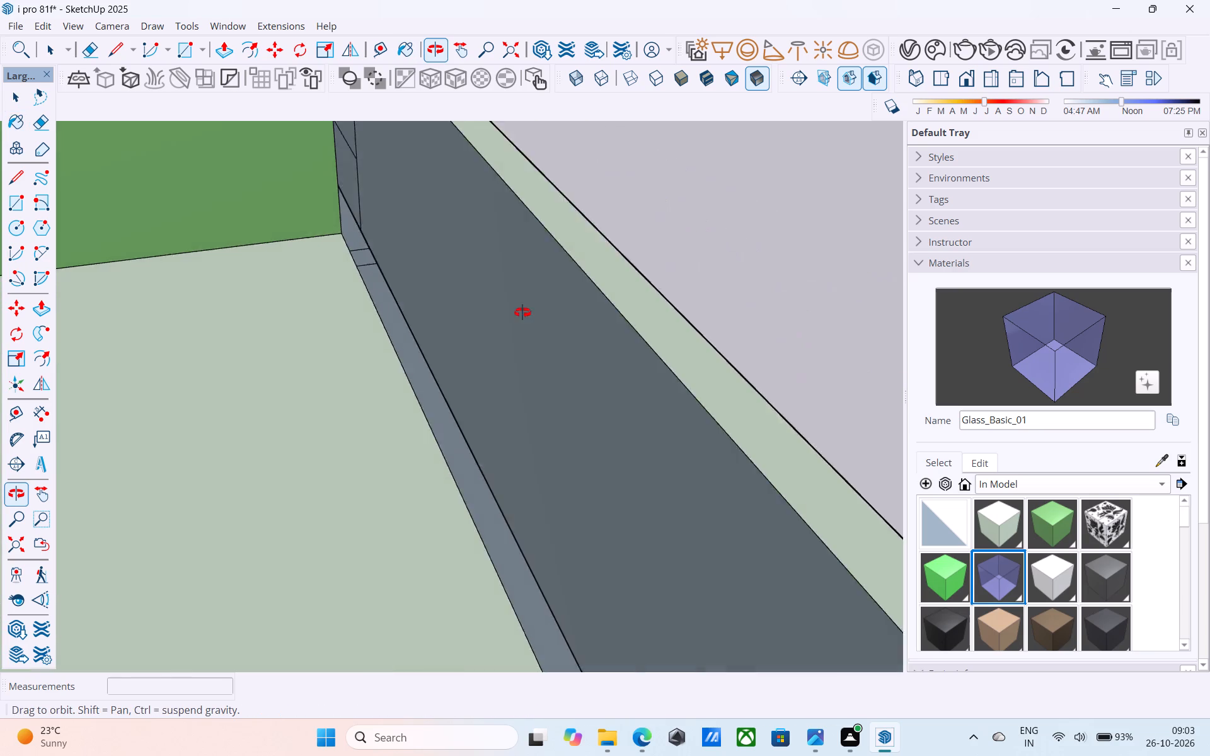
middle_drag(522, 312, 480, 221)
scroll(480, 221, up, 4)
middle_drag(480, 221, 479, 222)
middle_drag(473, 225, 492, 229)
click(483, 233)
click(321, 270)
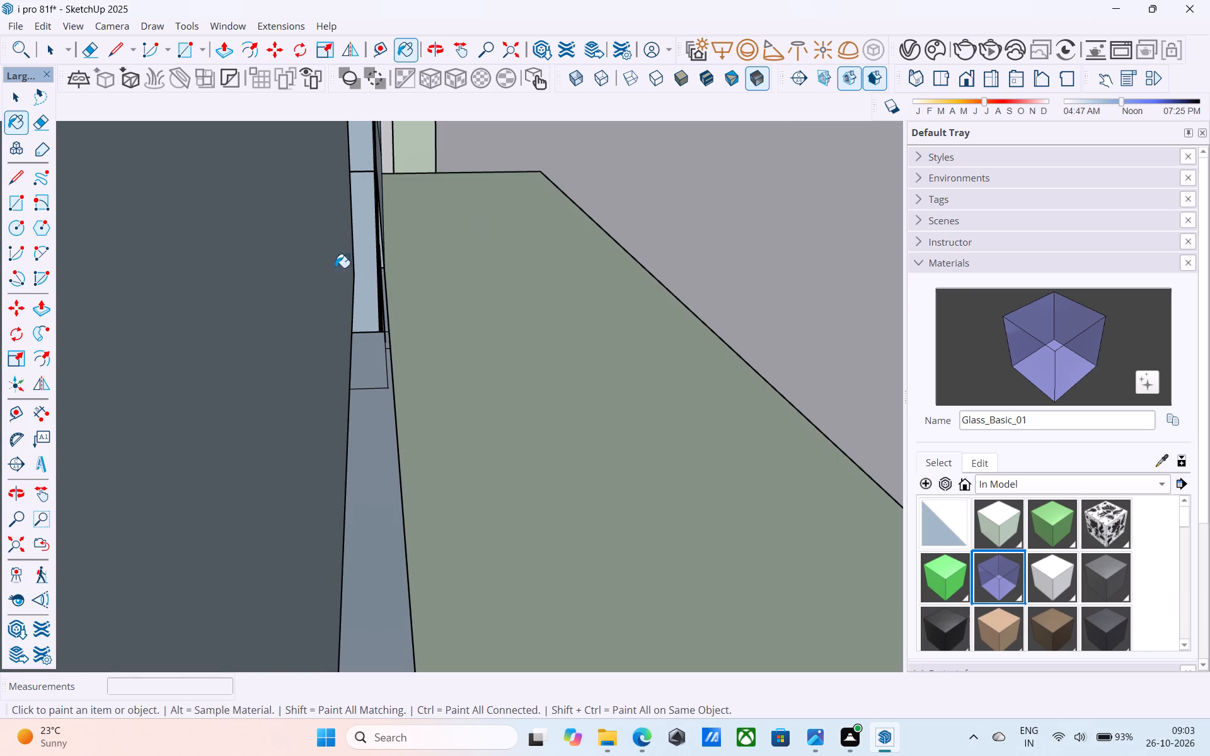
Paint the outer faces of the lower balcony's front and side parapets with Glass_Basic_01.
middle_drag(399, 248, 160, 299)
scroll(248, 273, down, 20)
scroll(248, 273, down, 8)
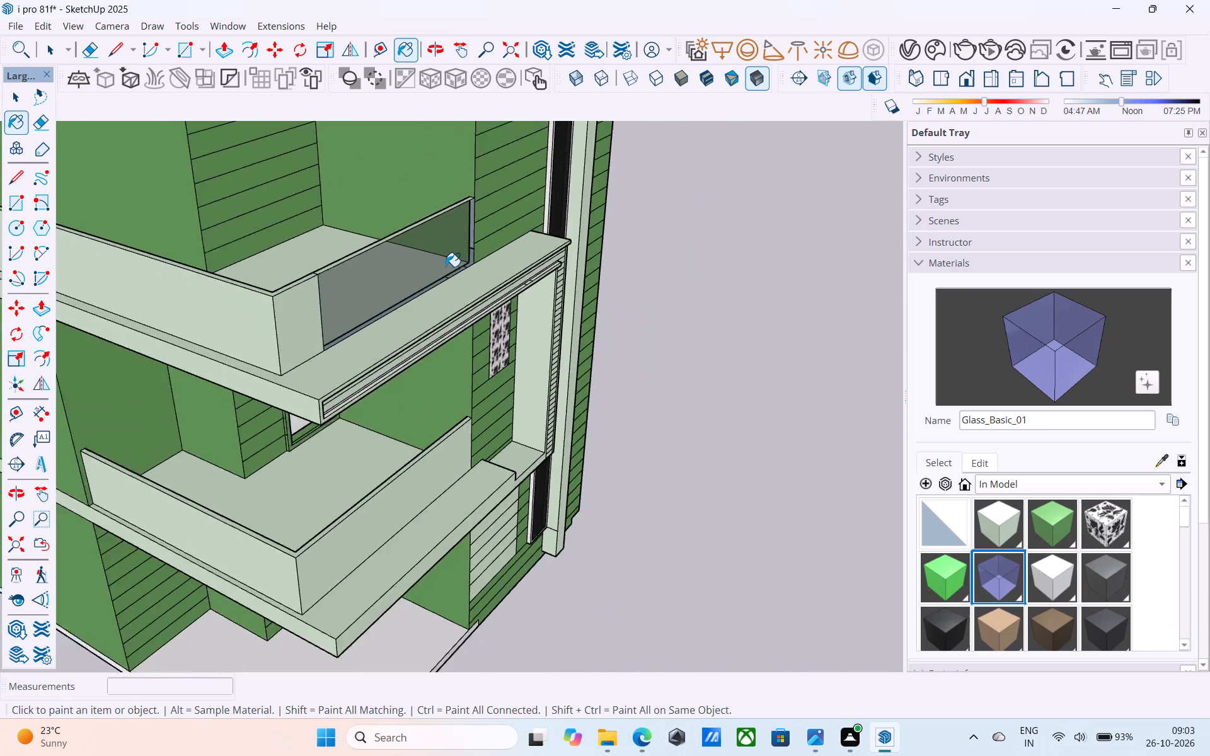
scroll(446, 266, down, 16)
scroll(442, 390, up, 5)
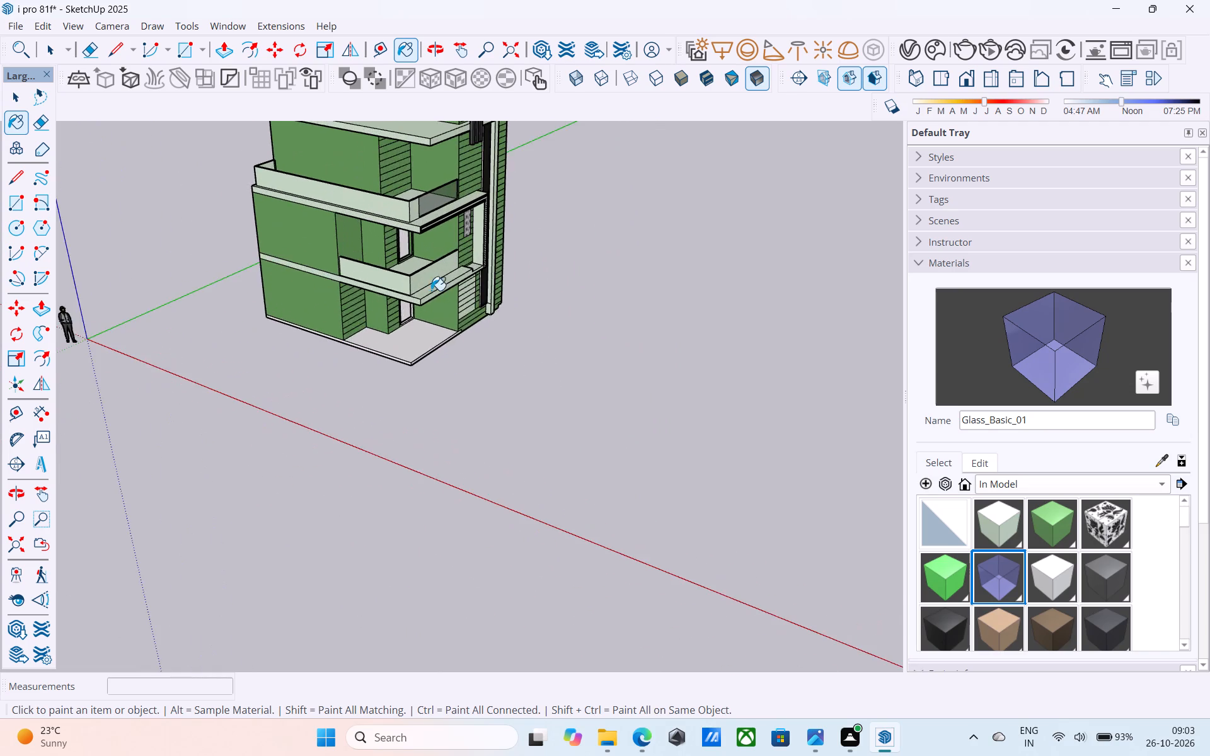
scroll(427, 282, up, 19)
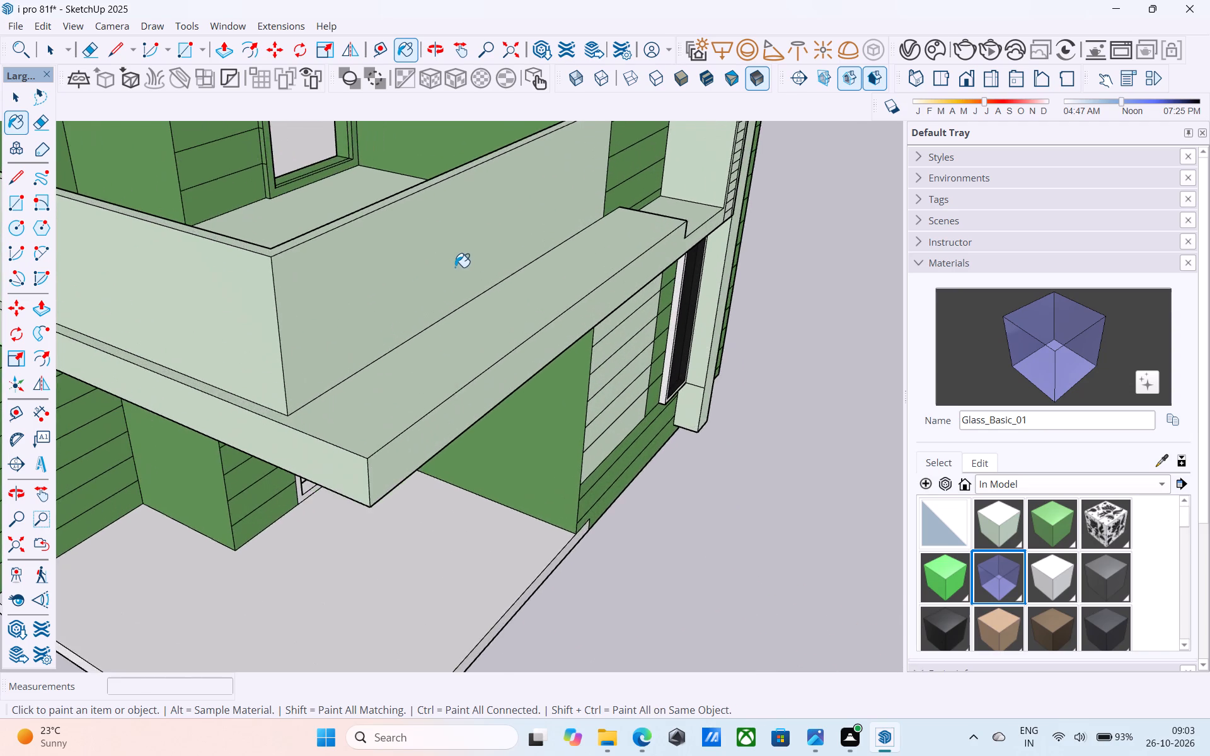
scroll(454, 267, up, 5)
click(449, 268)
scroll(449, 268, down, 4)
click(176, 349)
Paint the inner faces of the lower balcony's front and side parapets with Glass_Basic_01.
scroll(199, 338, down, 6)
middle_drag(207, 338, 387, 375)
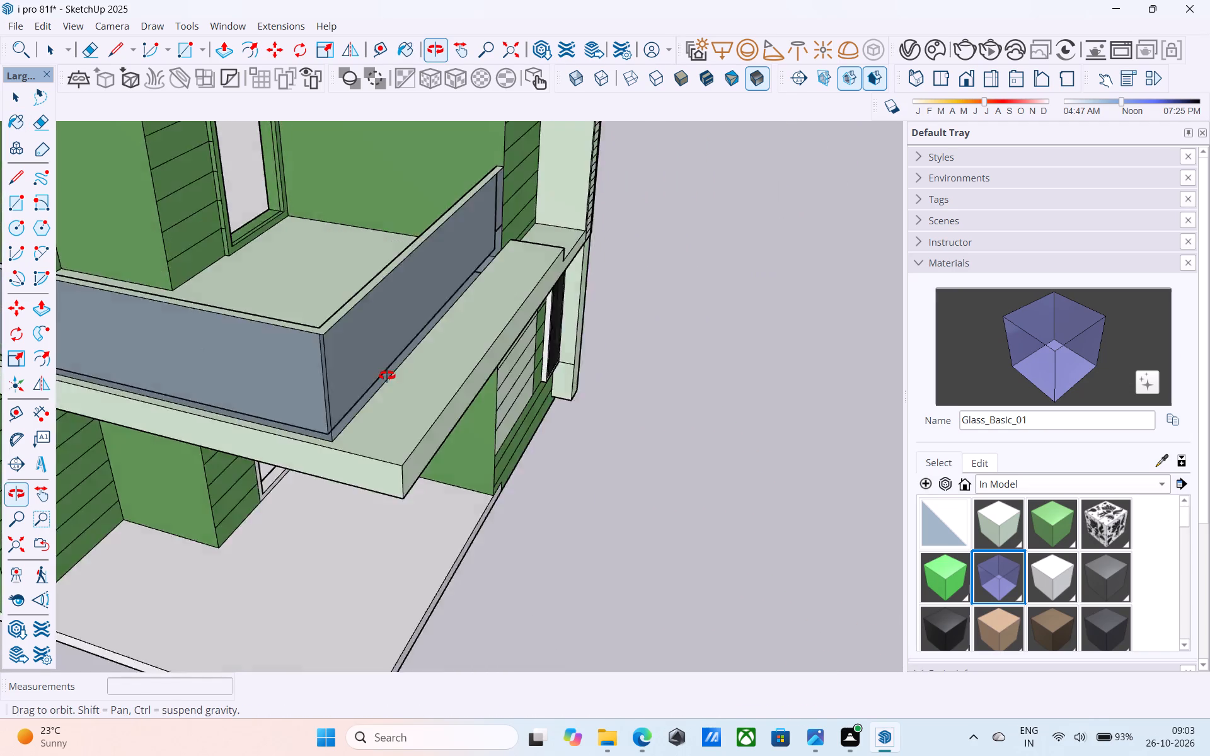
middle_drag(387, 375, 610, 402)
click(648, 347)
scroll(660, 324, down, 6)
middle_drag(640, 328, 0, 312)
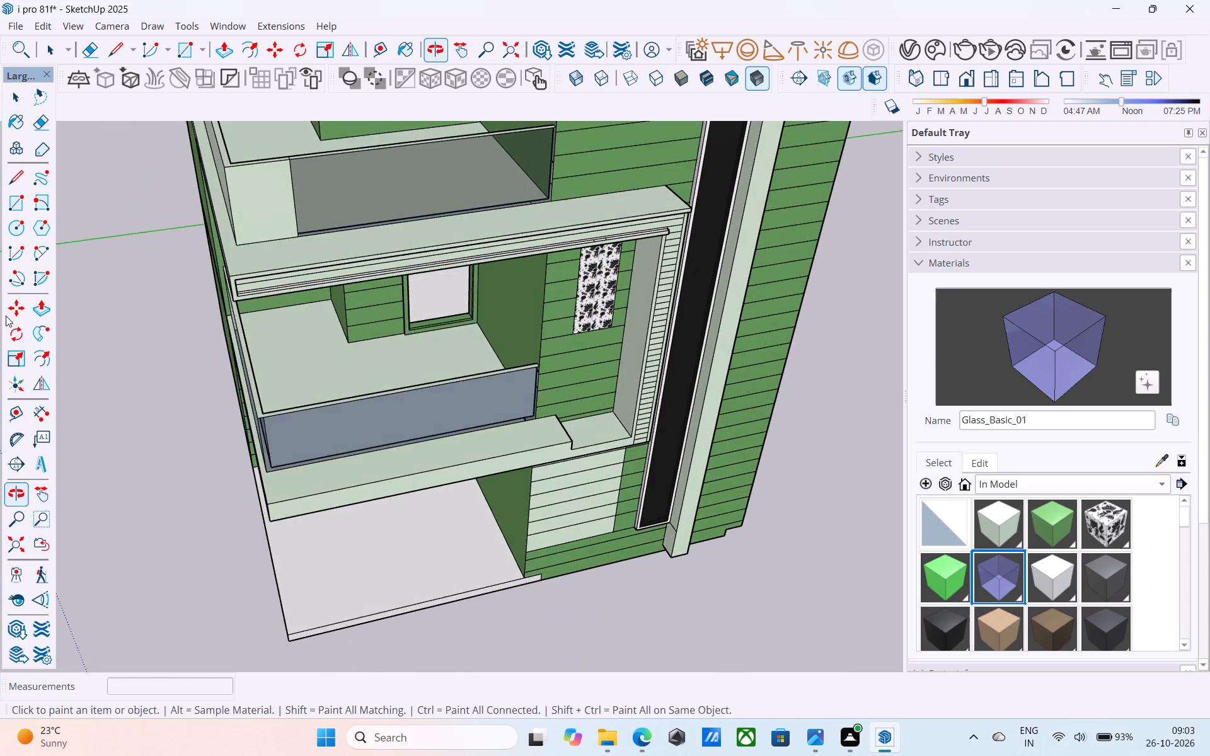
middle_drag(236, 316, 122, 308)
scroll(229, 328, up, 5)
click(278, 341)
Paint the hidden faces inside the balcony's side parapet with Glass_Basic_01.
scroll(279, 341, up, 12)
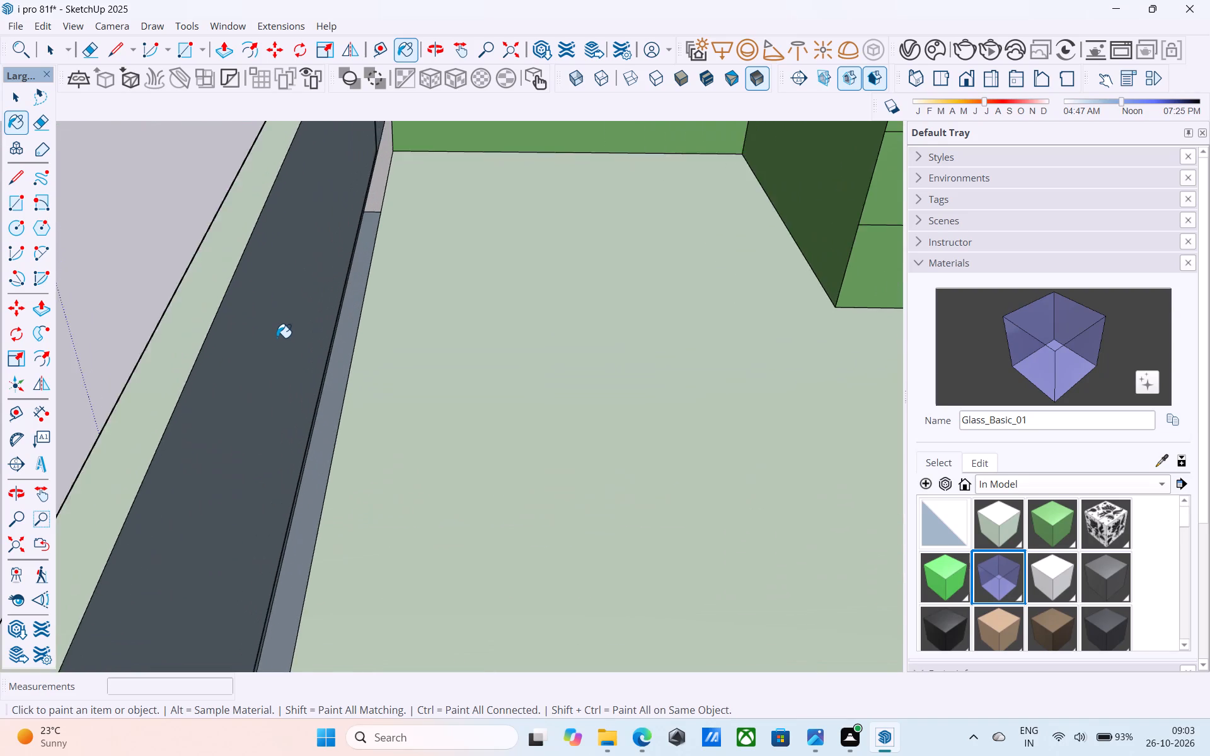
scroll(277, 338, up, 13)
middle_drag(273, 323, 364, 228)
click(355, 235)
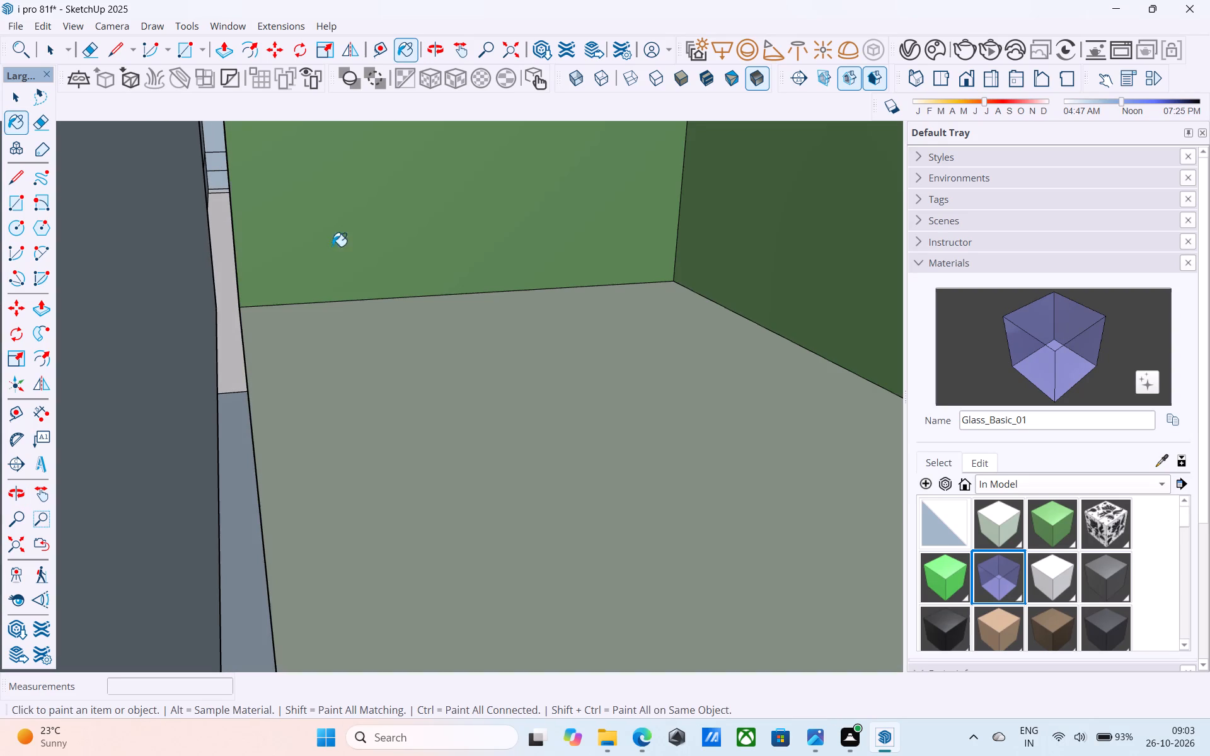
click(175, 290)
Examine the balcony's glass parapets from inside and outside for faces still lacking transparency.
middle_drag(483, 239, 333, 273)
scroll(410, 256, up, 1)
scroll(329, 273, down, 14)
scroll(329, 272, up, 1)
scroll(329, 272, down, 3)
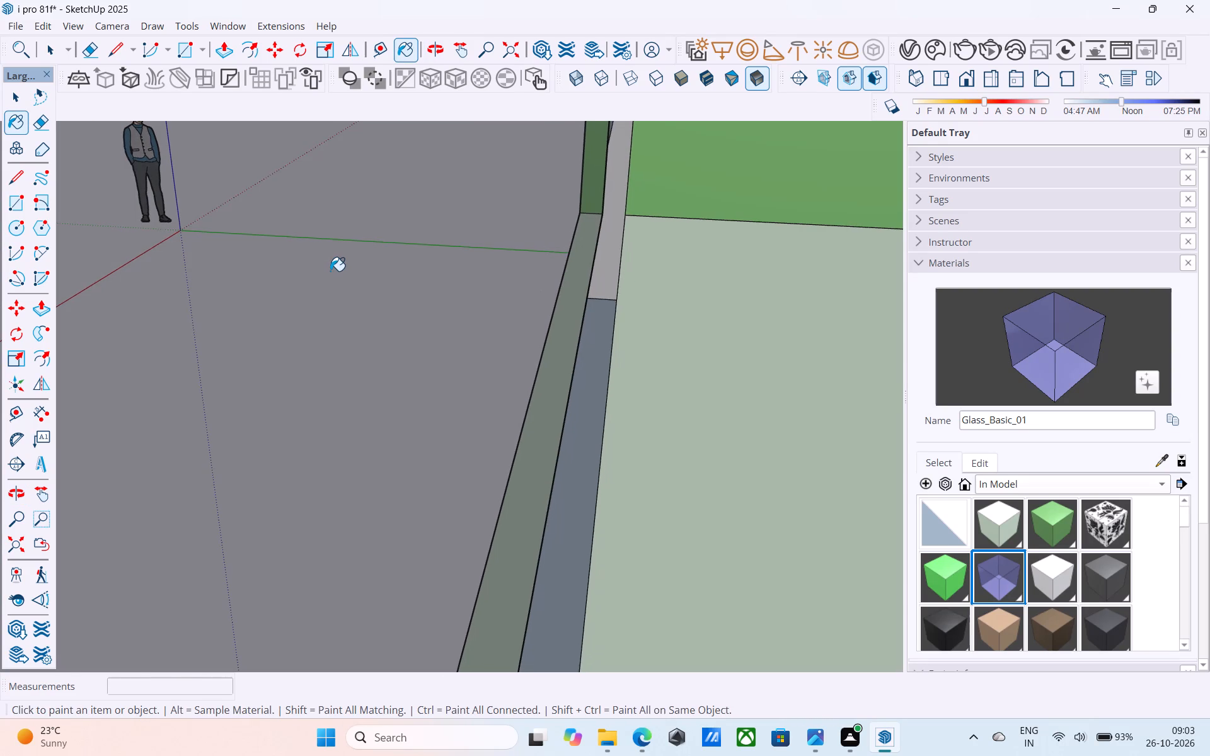
scroll(330, 271, down, 18)
scroll(333, 268, up, 1)
scroll(333, 268, down, 20)
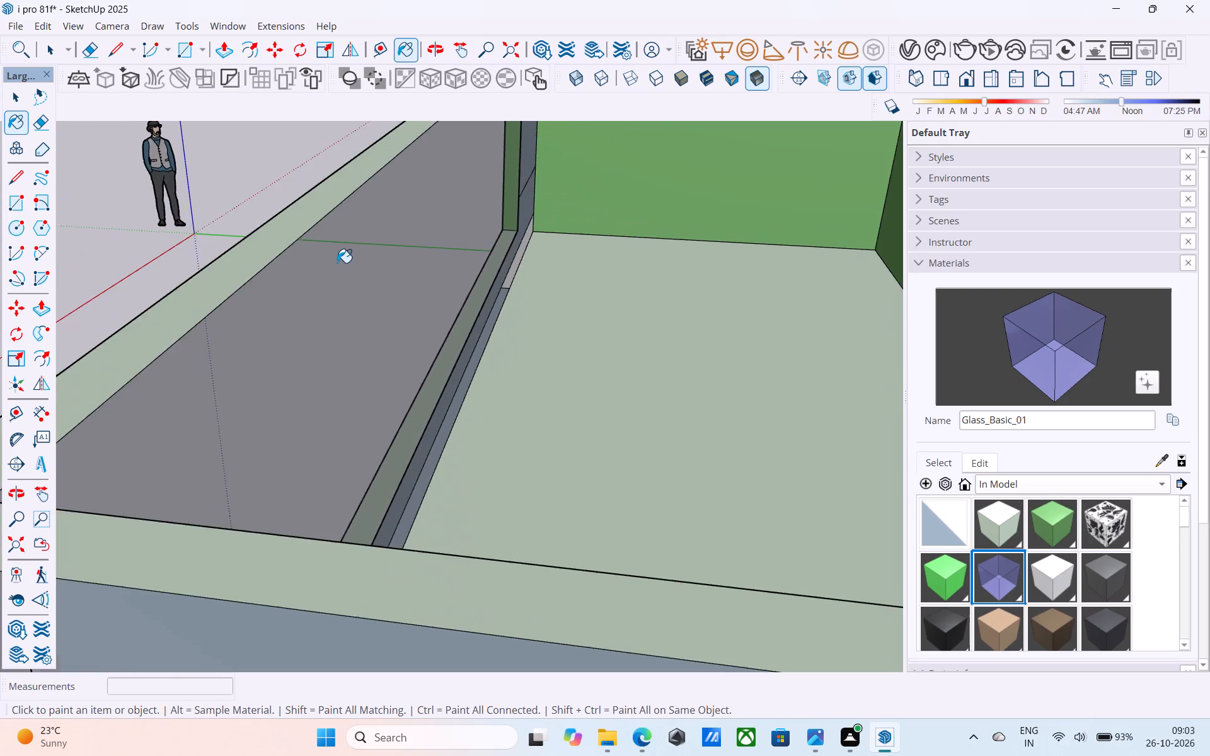
scroll(337, 263, up, 1)
scroll(337, 263, down, 13)
middle_drag(564, 261, 761, 253)
scroll(112, 299, down, 6)
middle_drag(258, 285, 365, 280)
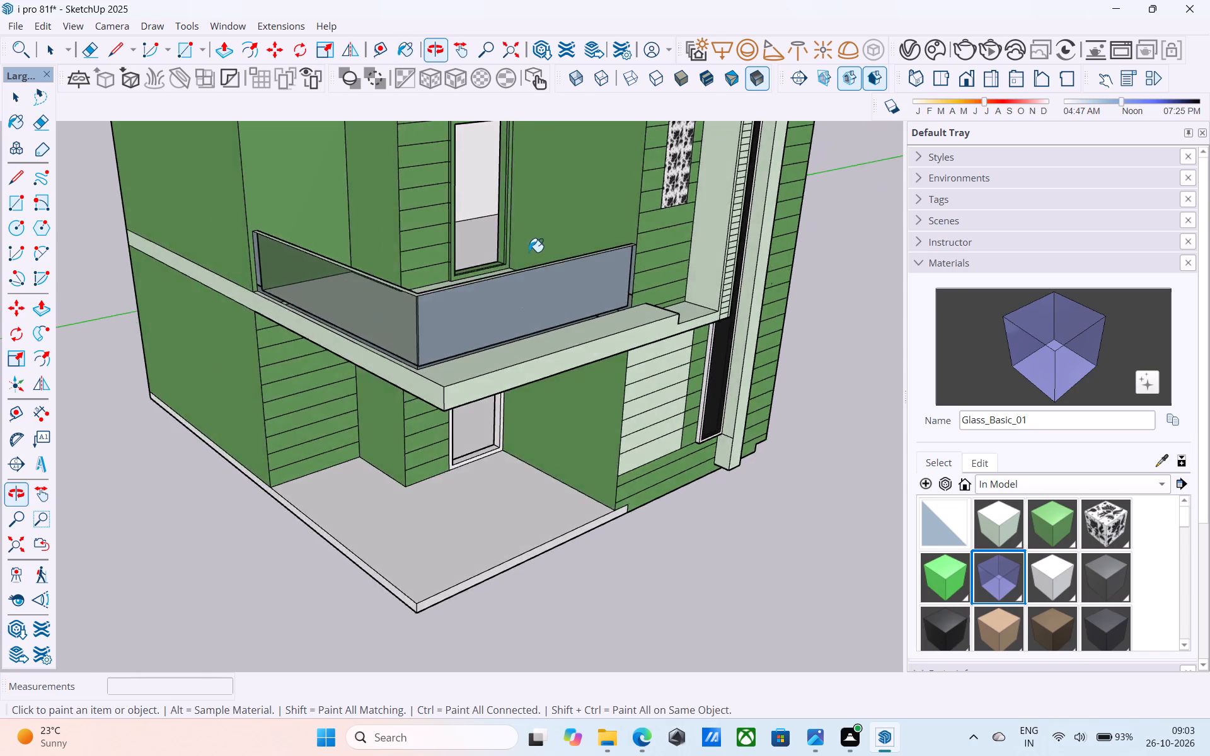
Paint the remaining opaque faces of the lower balcony's front parapet with Glass_Basic_01.
scroll(529, 252, up, 11)
middle_drag(519, 283, 633, 238)
scroll(322, 217, up, 1)
scroll(310, 217, down, 11)
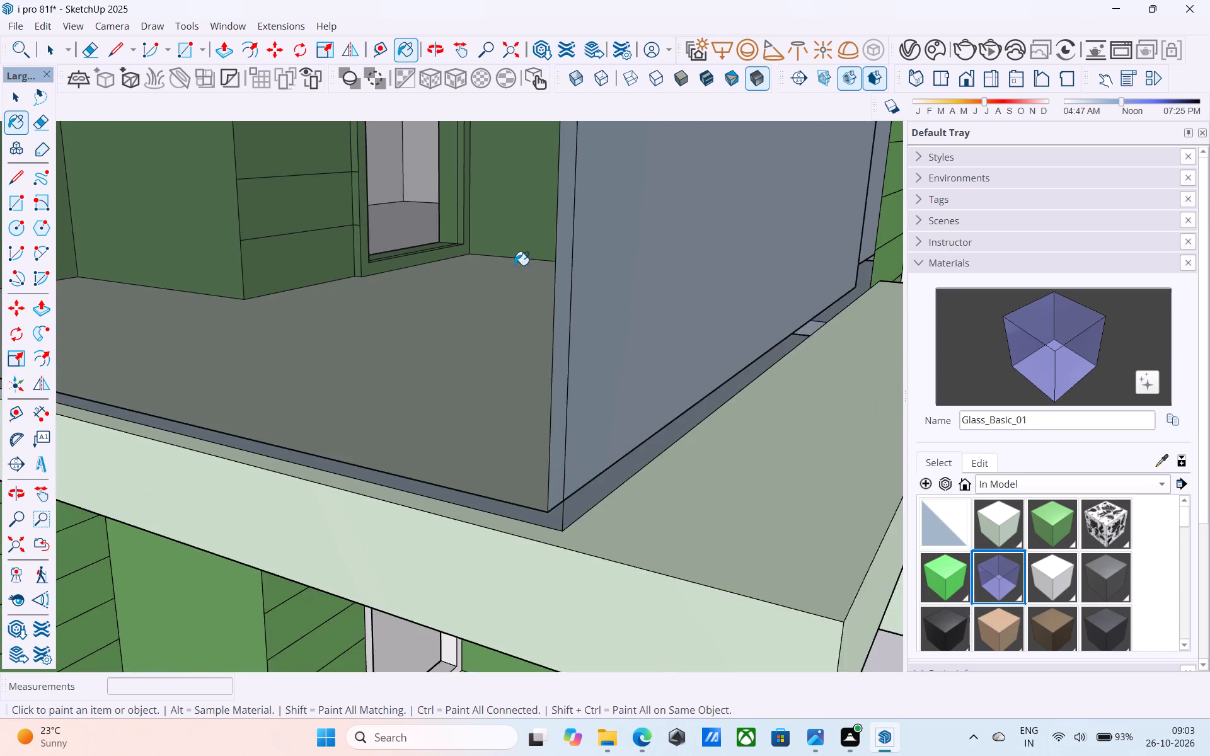
scroll(599, 263, down, 5)
middle_drag(443, 304, 494, 305)
scroll(738, 256, up, 15)
middle_drag(696, 264, 775, 278)
click(472, 260)
click(754, 282)
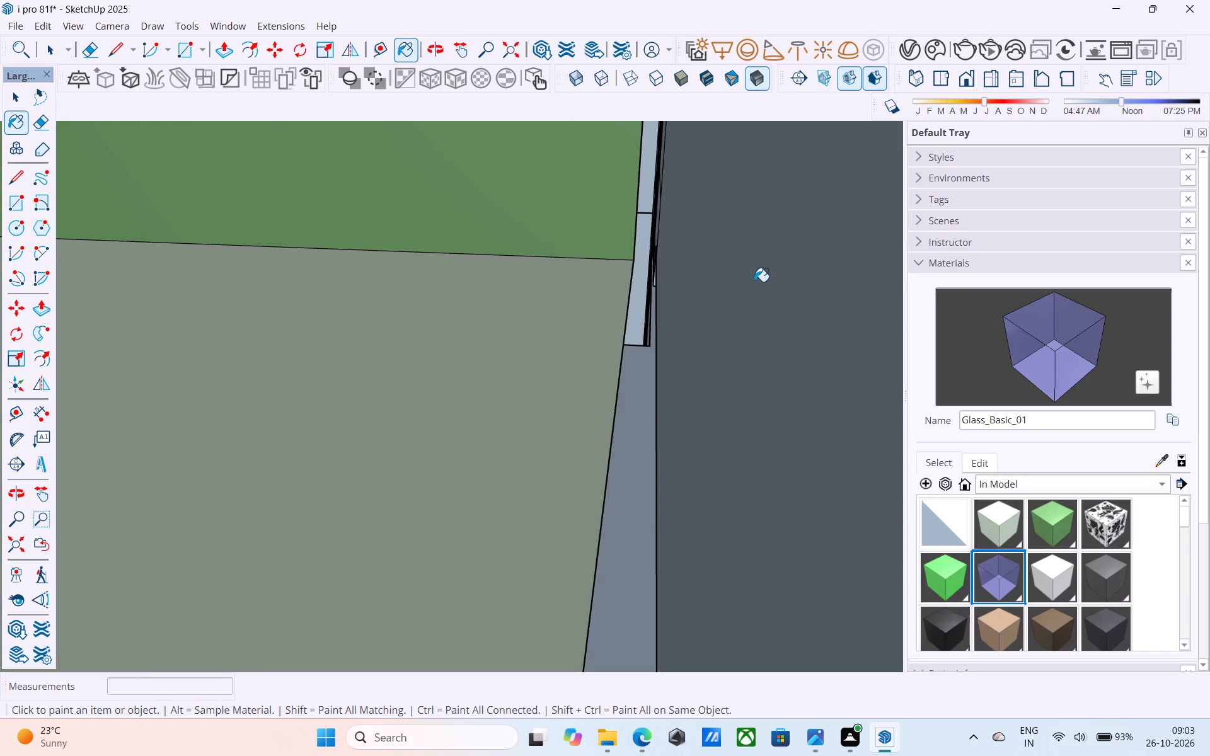
middle_drag(671, 255, 386, 241)
key(space)
Save the house model with the glass parapets painted.
scroll(362, 234, down, 20)
scroll(362, 234, down, 6)
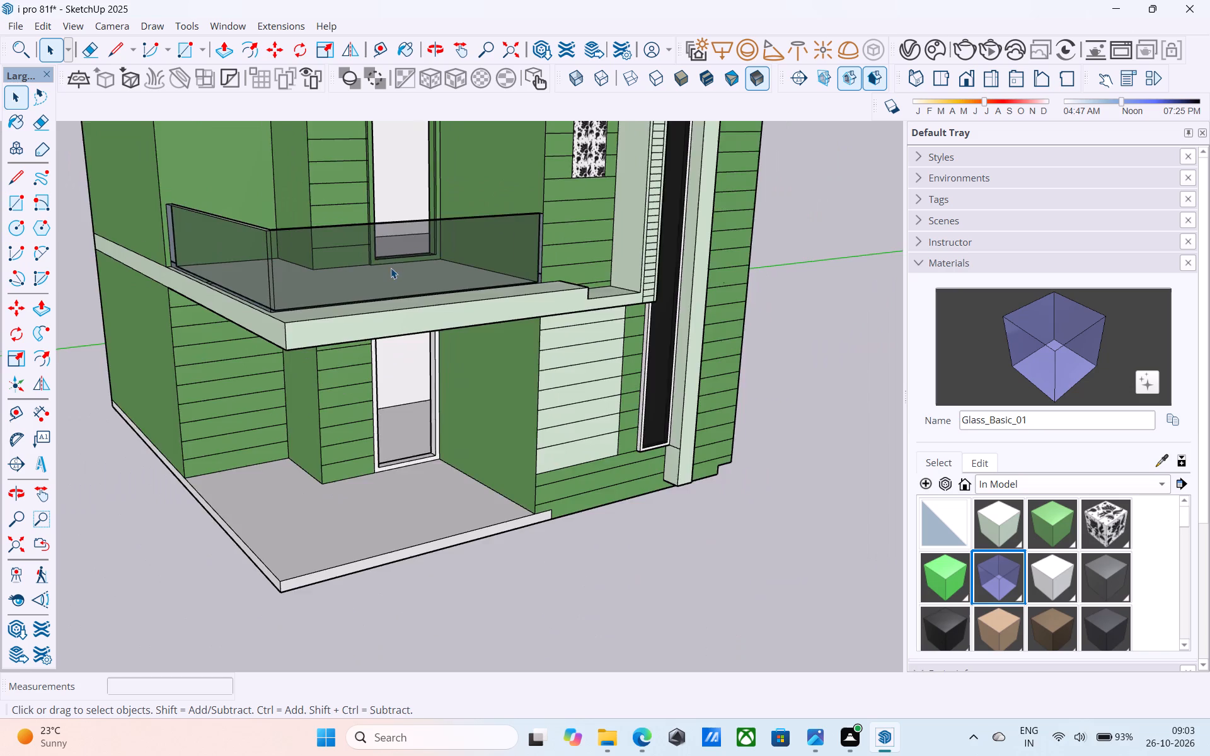
scroll(391, 268, down, 19)
middle_drag(385, 281, 228, 284)
scroll(428, 206, up, 6)
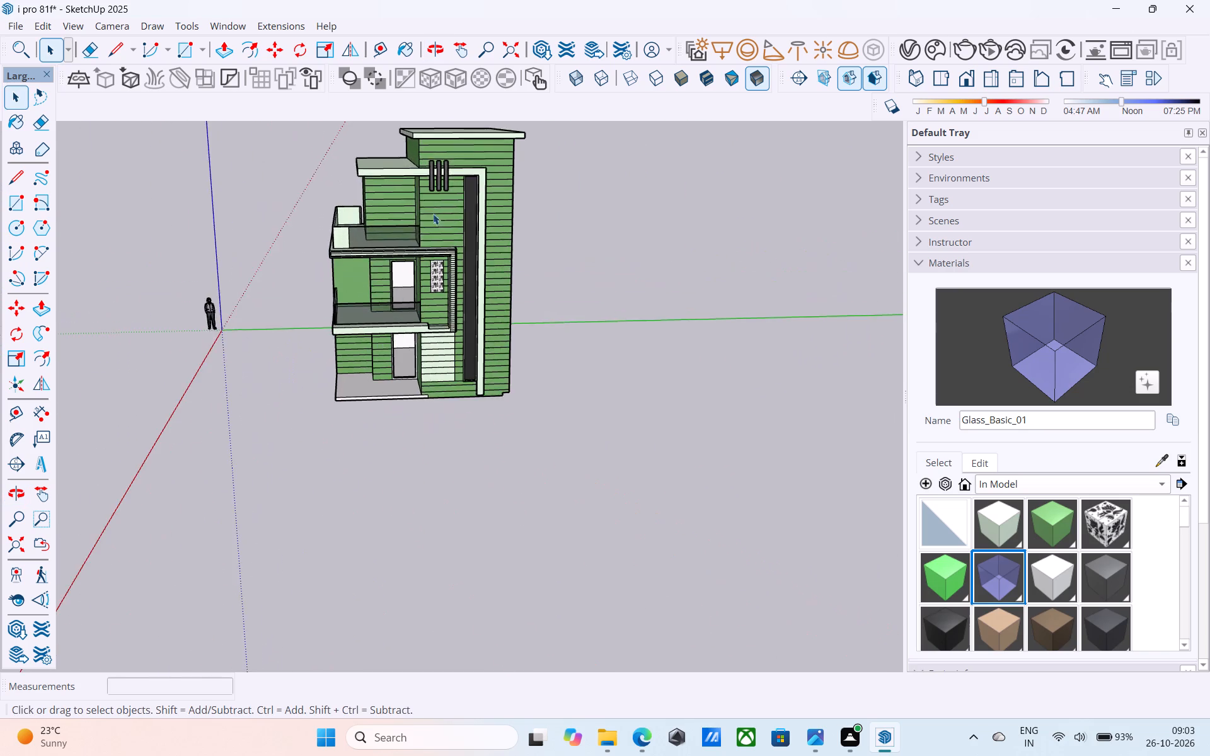
scroll(412, 230, up, 1)
middle_drag(411, 230, 496, 206)
scroll(496, 206, up, 1)
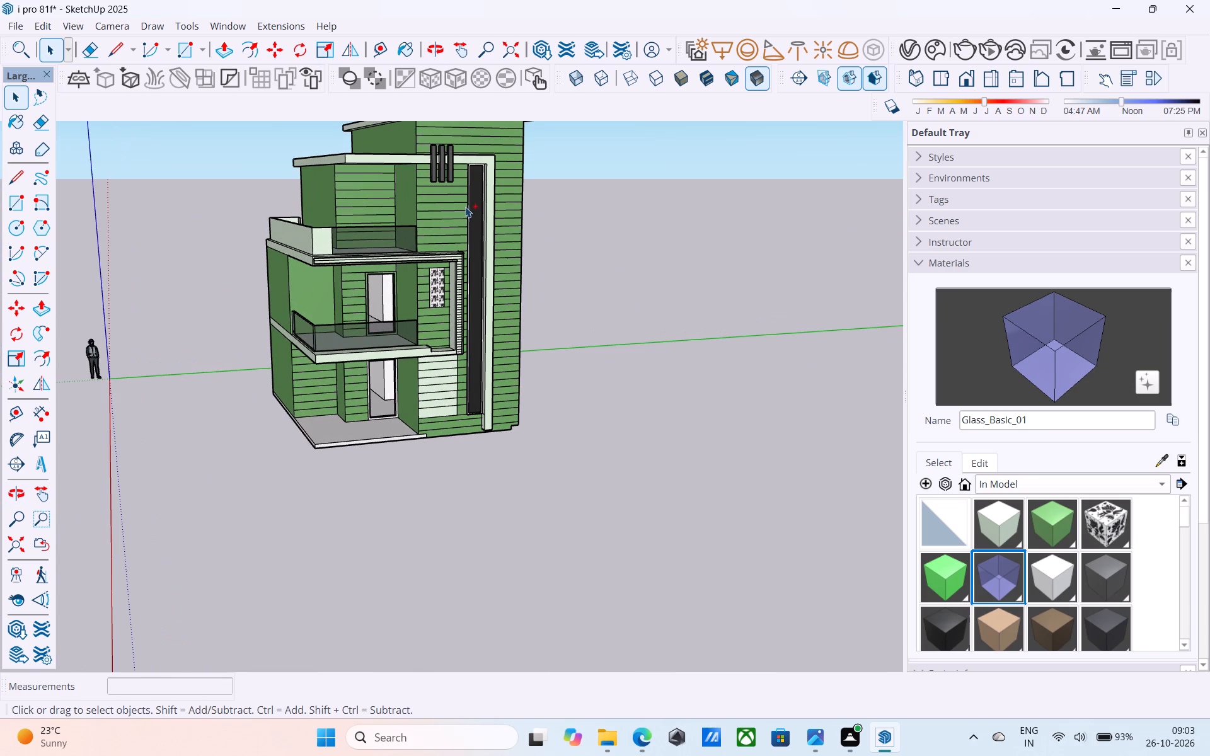
key(ctrl+s)
Render a corner view of the whole house in V-Ray, inspect the image, and close the frame buffer.
scroll(464, 207, down, 4)
shift+middle_drag(463, 209, 477, 249)
scroll(451, 282, up, 5)
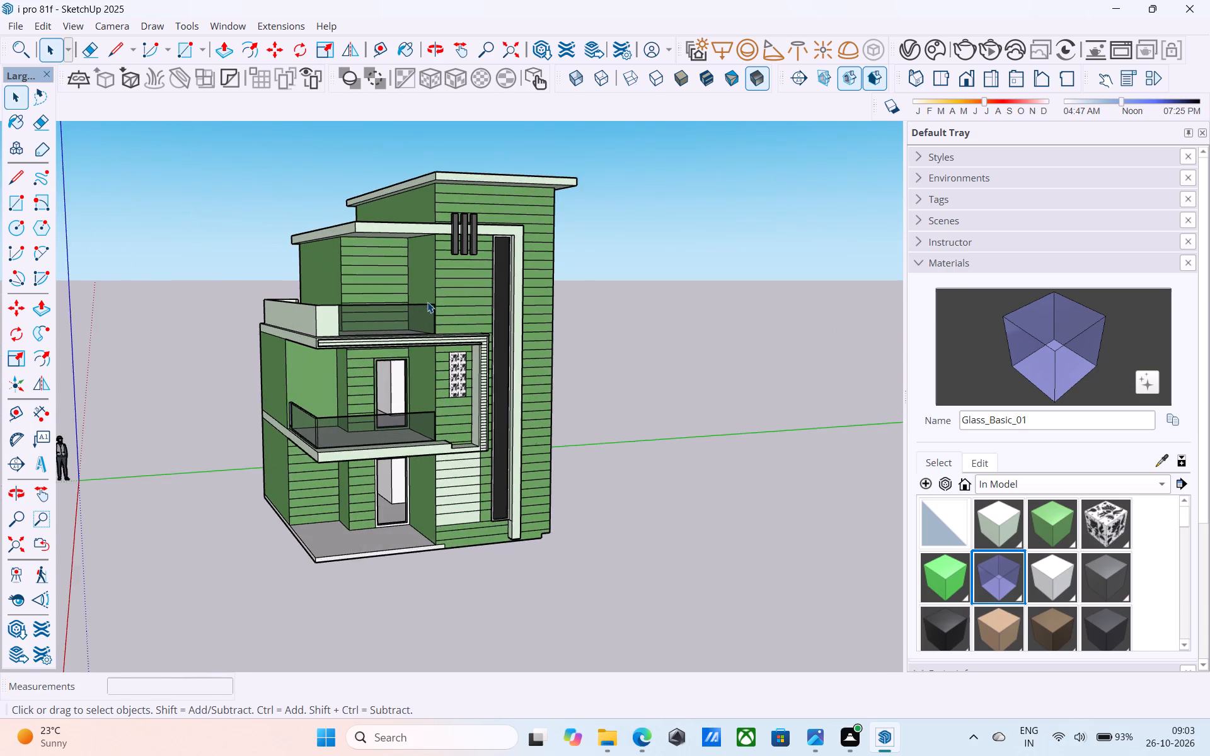
scroll(425, 306, up, 2)
middle_drag(418, 326, 418, 335)
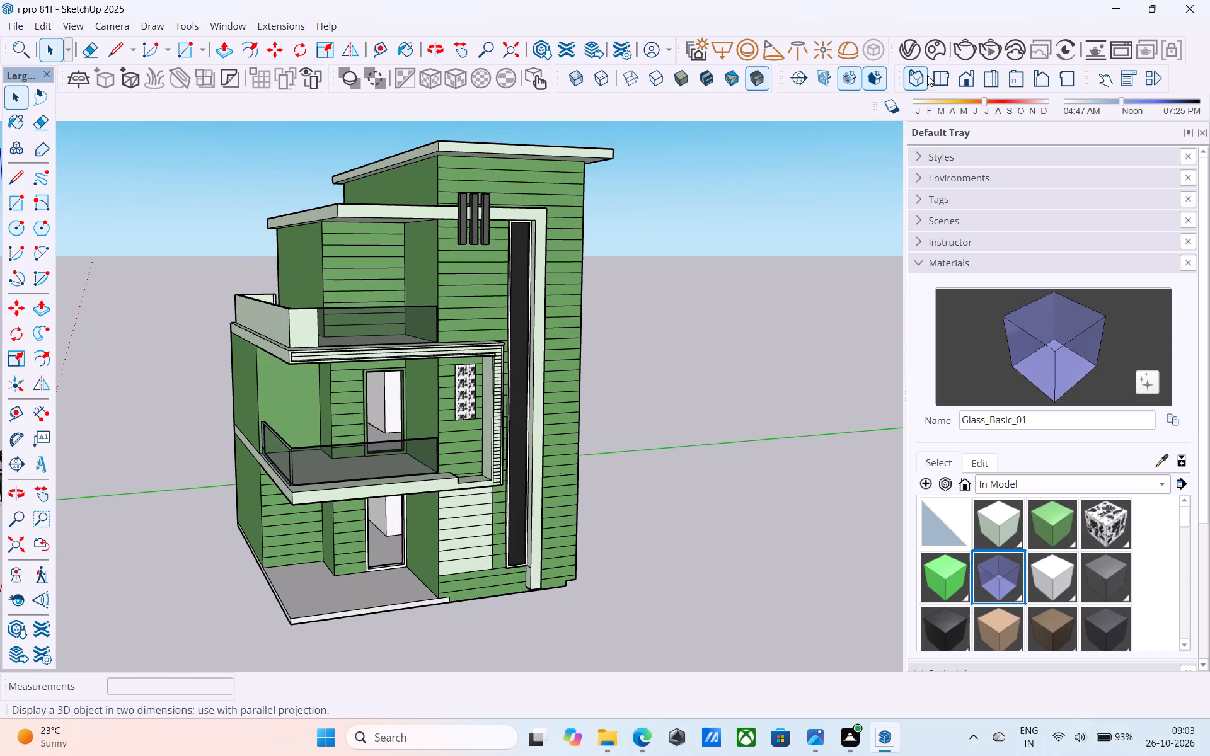
click(961, 42)
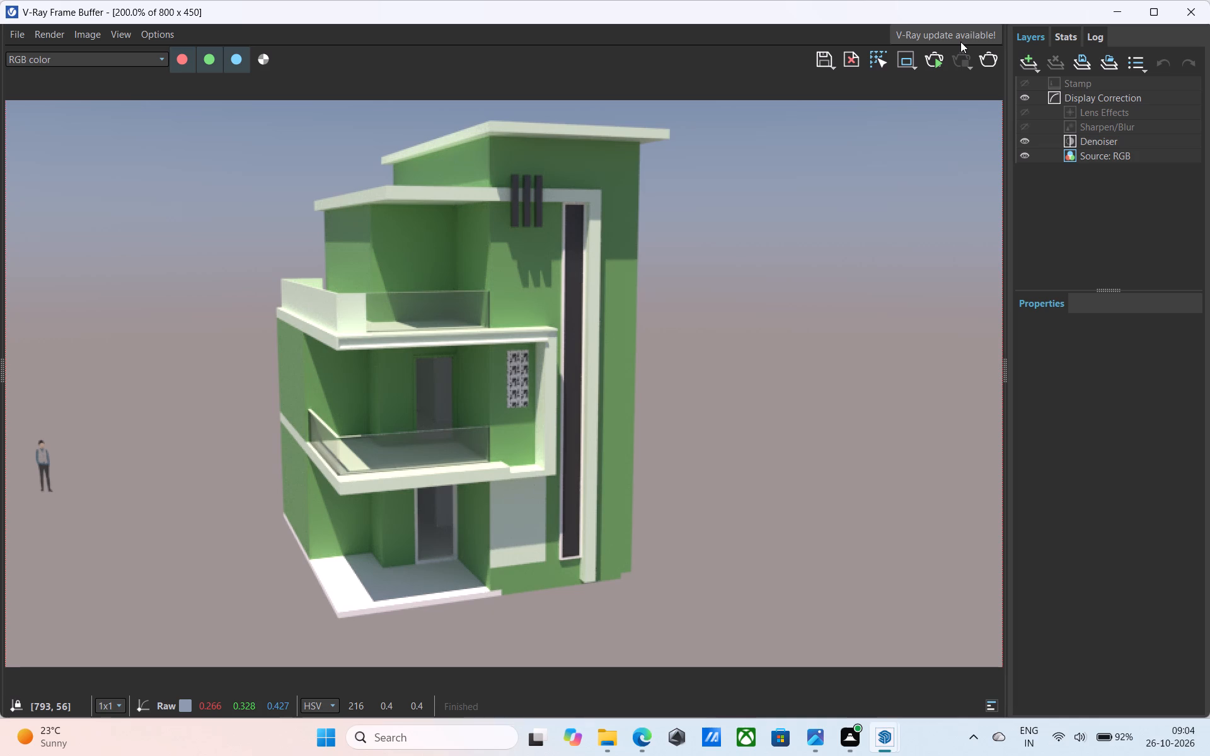
scroll(960, 42, up, 1)
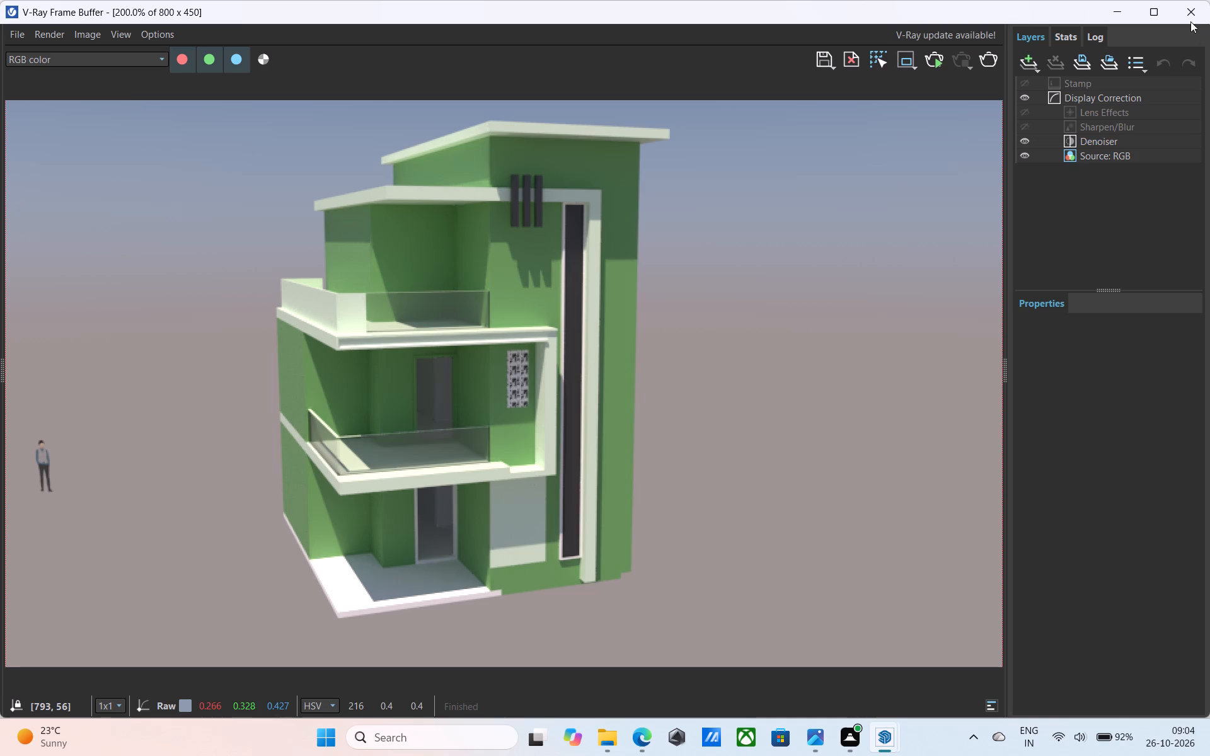
click(1189, 19)
Push/Pull the ground-floor slab's front edge face outward to align with the front edge of the lower balcony slab.
scroll(759, 350, down, 6)
middle_drag(746, 333, 840, 223)
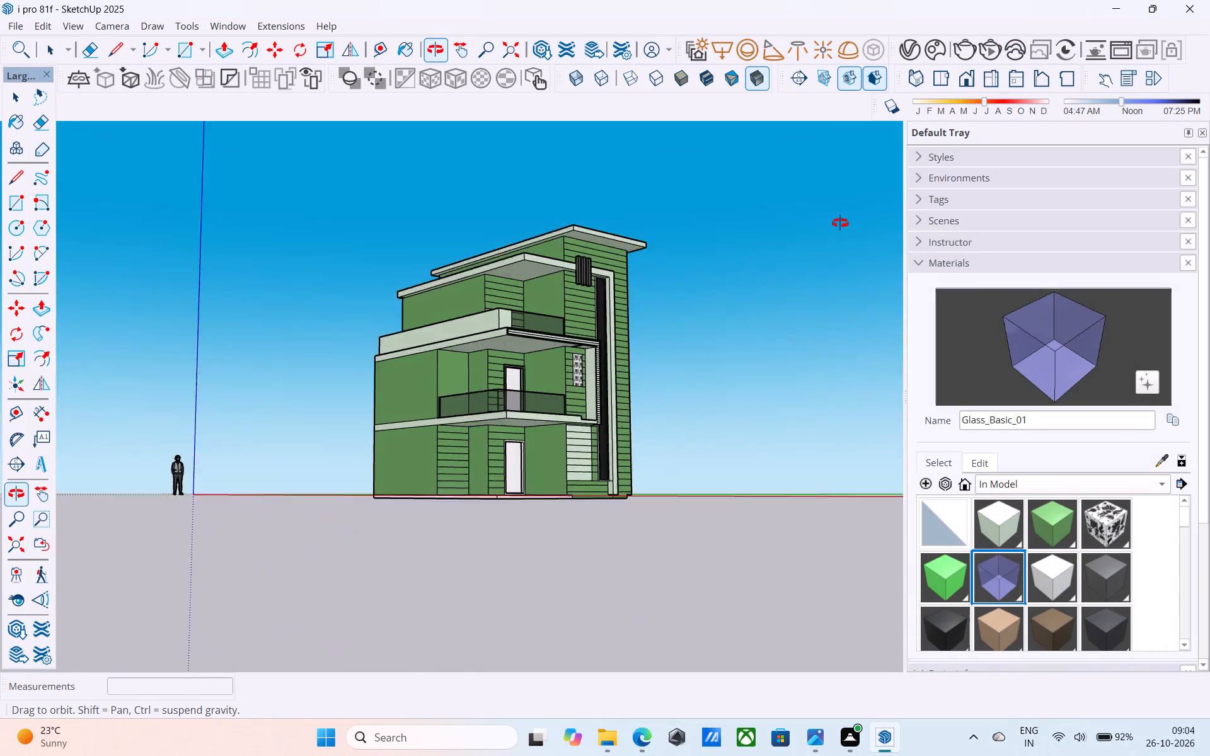
middle_drag(840, 223, 835, 194)
scroll(521, 507, up, 10)
click(482, 474)
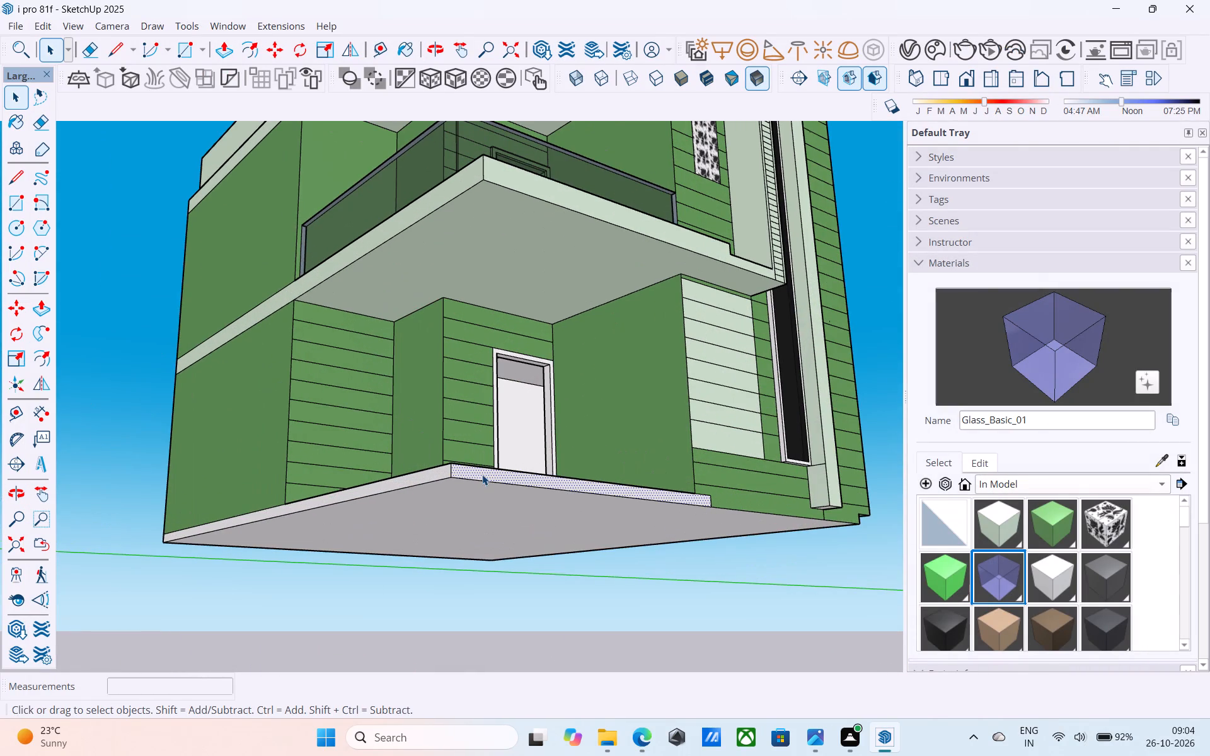
key(p)
click(483, 472)
click(536, 198)
middle_drag(481, 379, 480, 449)
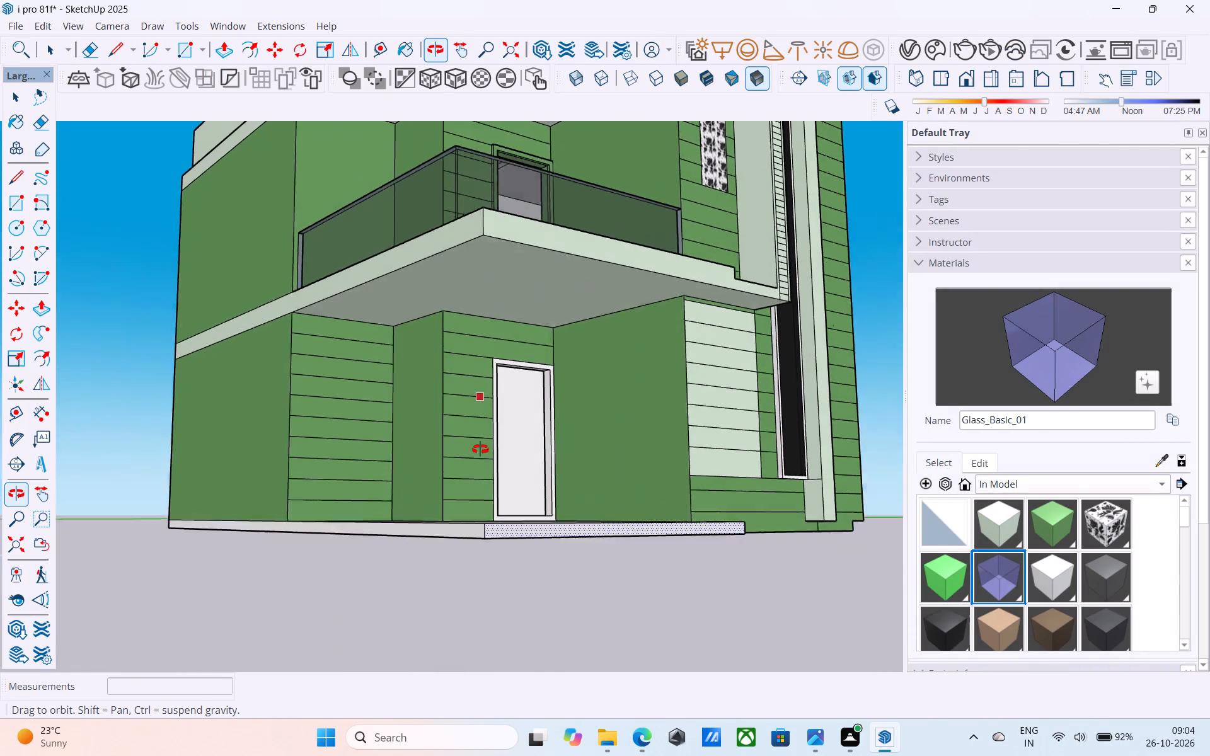
middle_drag(480, 449, 328, 518)
key(space)
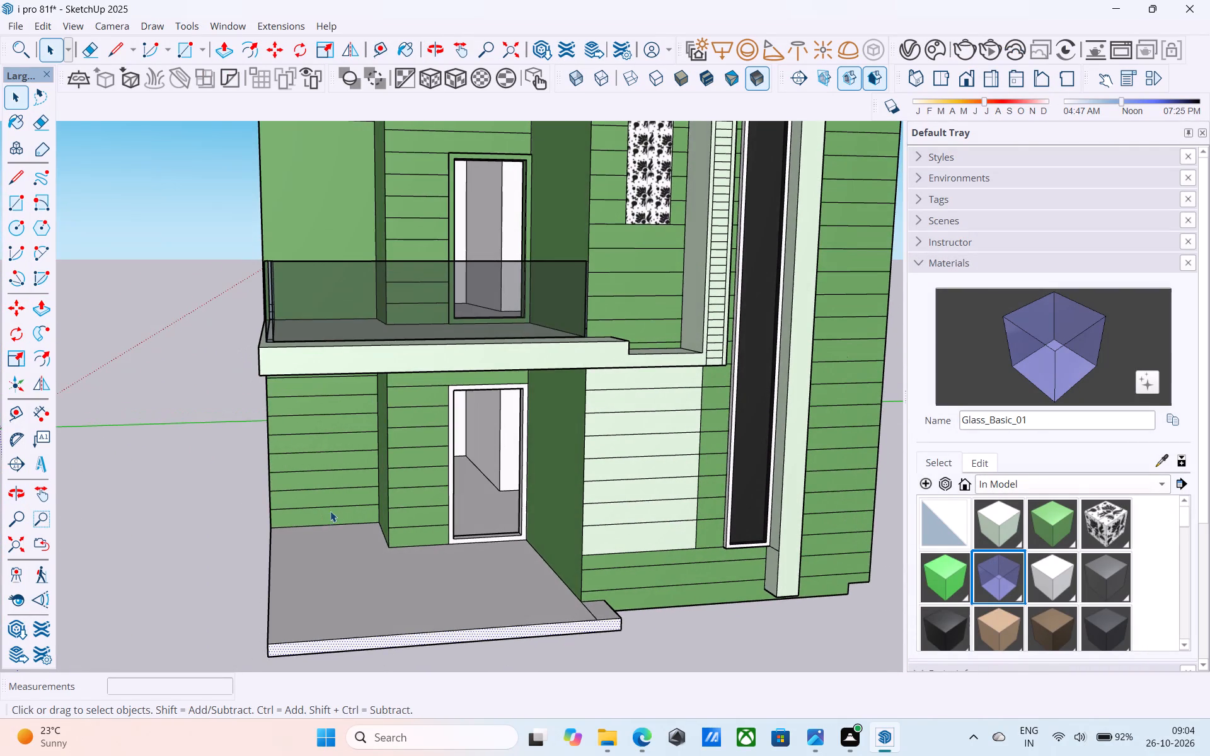
Draw a 1.5' by 1.5' rectangle on the underside of the lower balcony slab, starting at its outer front corner.
scroll(330, 511, down, 5)
shift+middle_drag(330, 511, 440, 535)
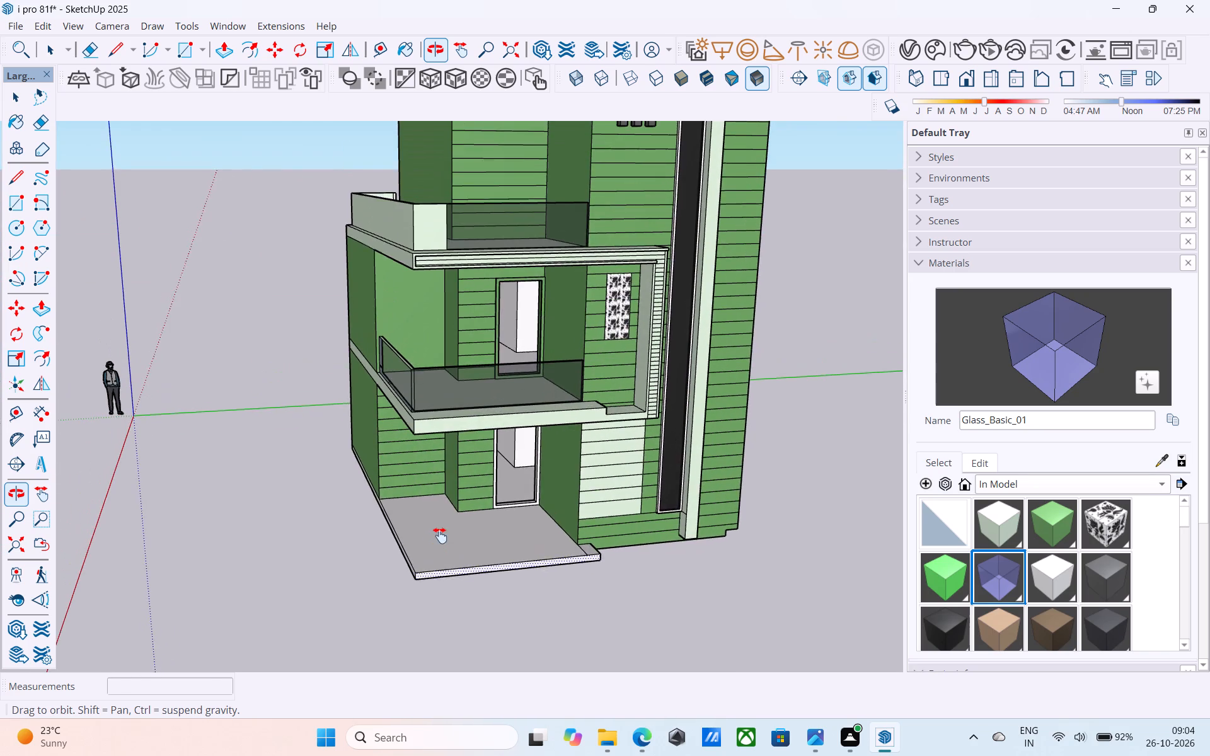
shift+middle_drag(440, 535, 449, 356)
scroll(442, 356, up, 9)
middle_drag(432, 364, 430, 355)
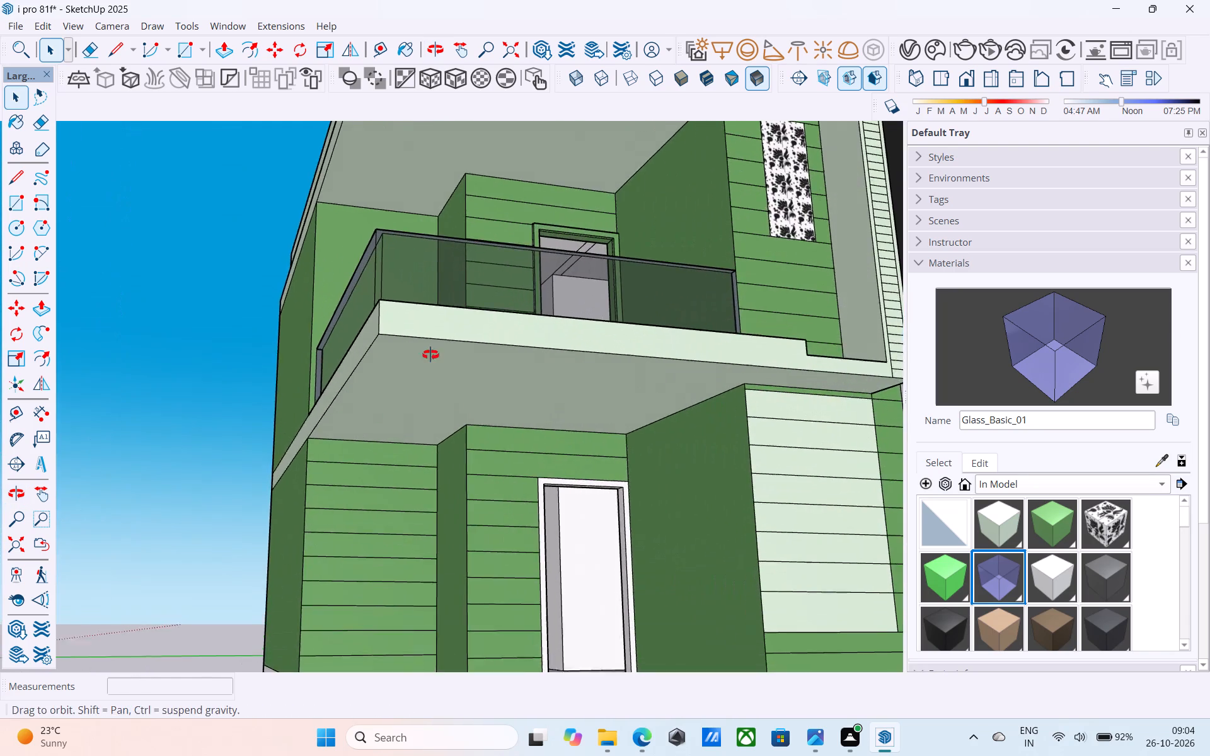
middle_drag(430, 355, 434, 252)
scroll(438, 266, up, 5)
scroll(429, 263, down, 4)
shift+middle_drag(417, 273, 403, 341)
scroll(386, 314, up, 1)
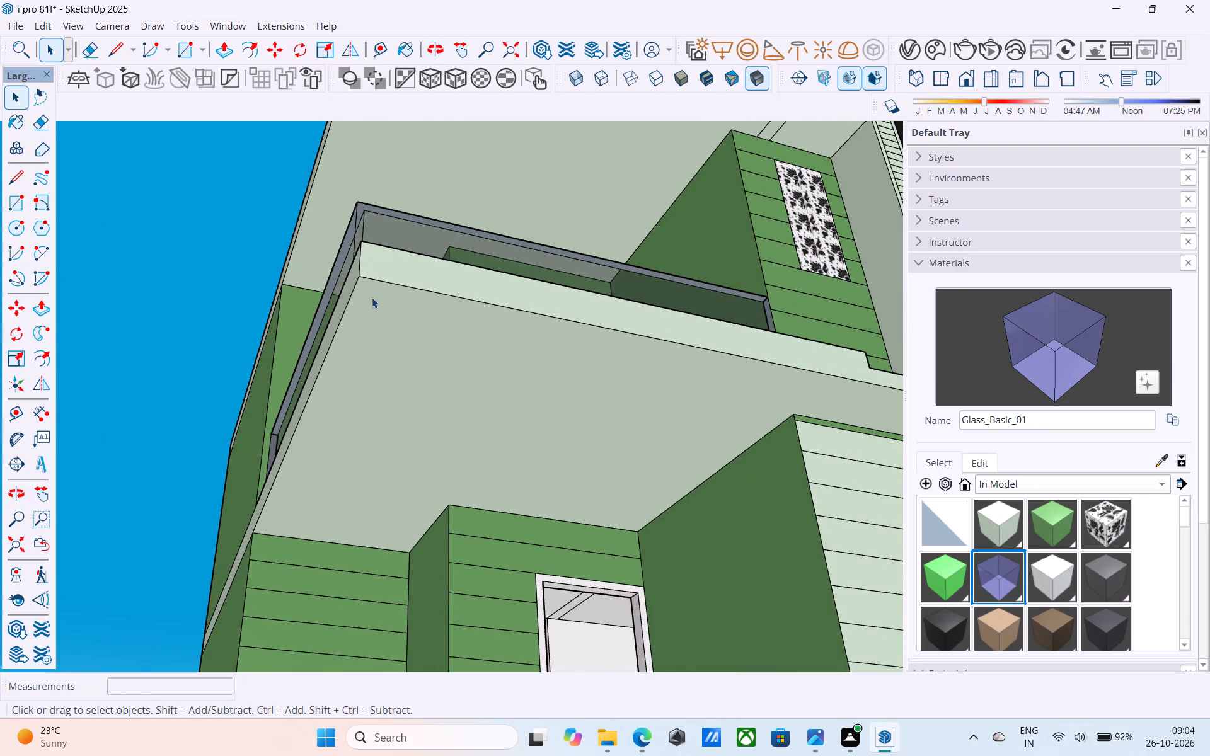
scroll(372, 297, up, 2)
key(r)
click(358, 276)
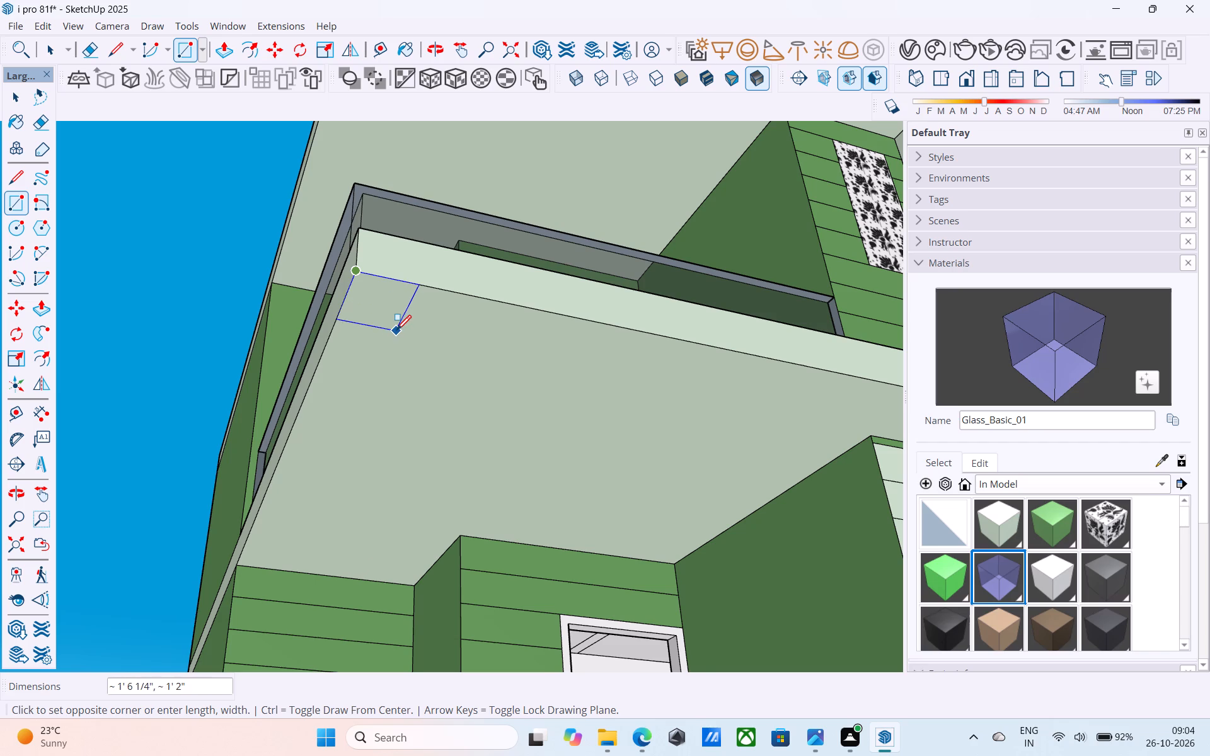
scroll(397, 331, up, 1)
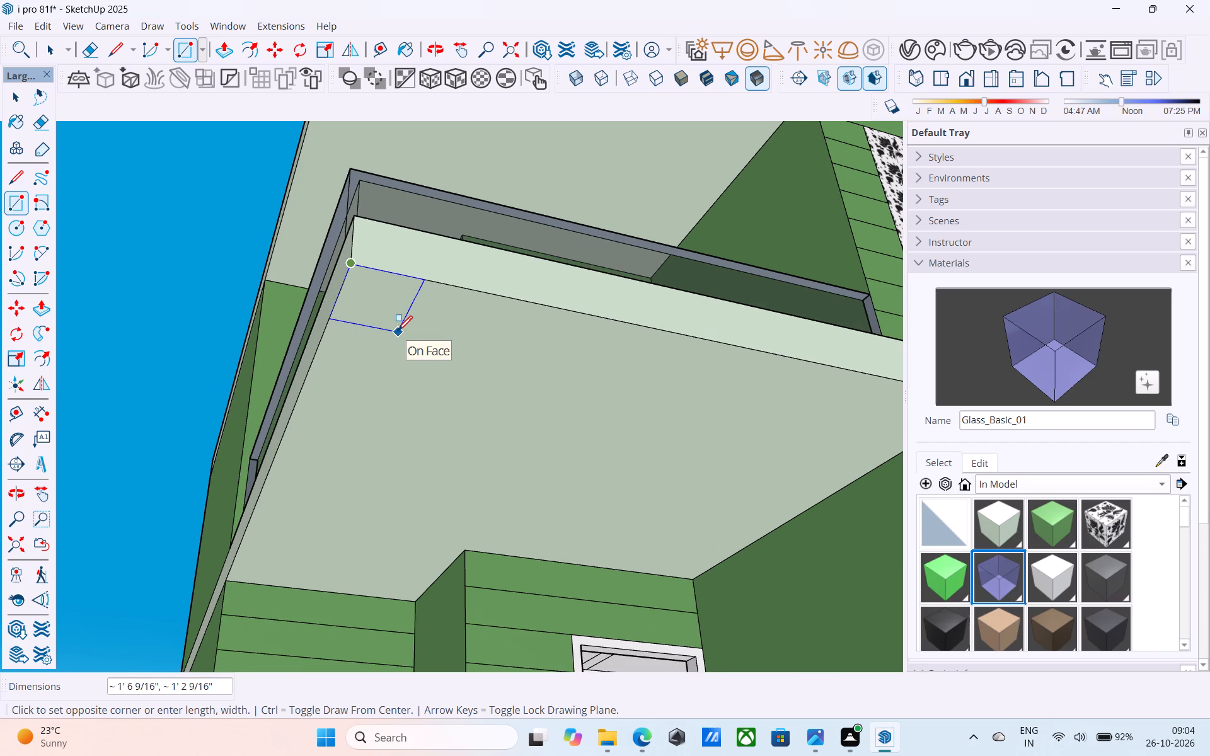
text(1',1')
key(Return)
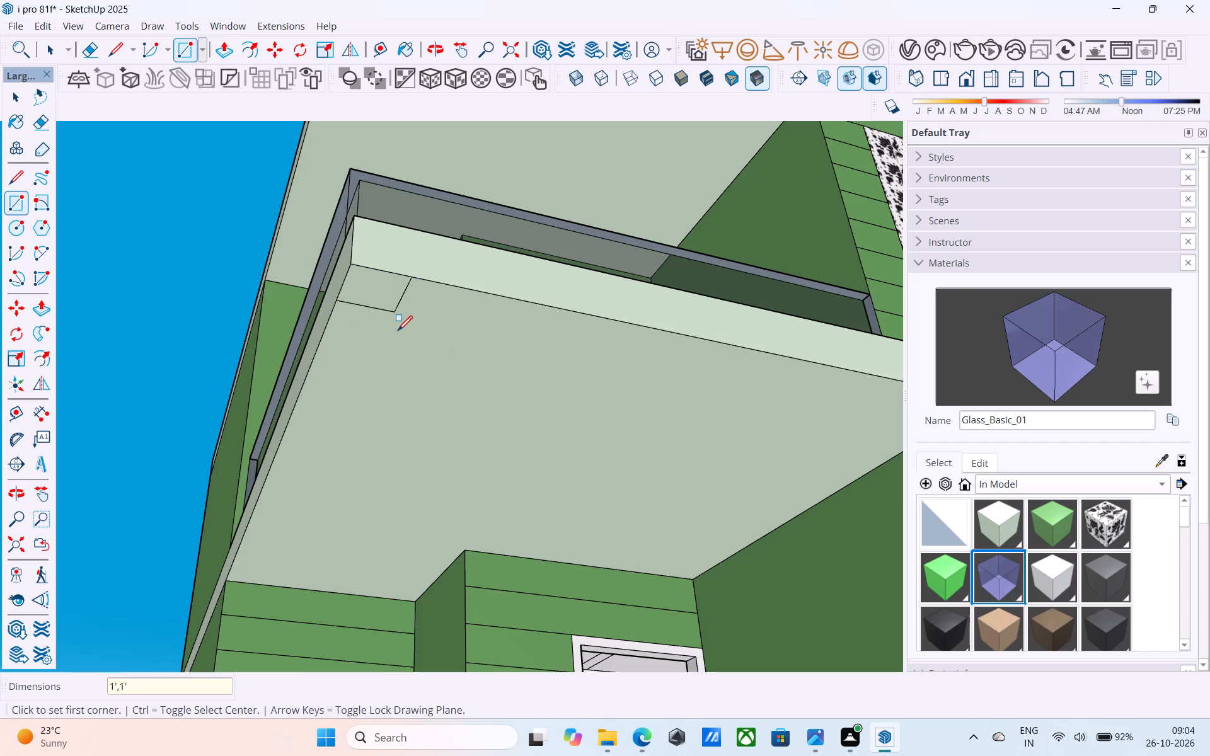
text(1.5',1.5')
key(Return)
key(space)
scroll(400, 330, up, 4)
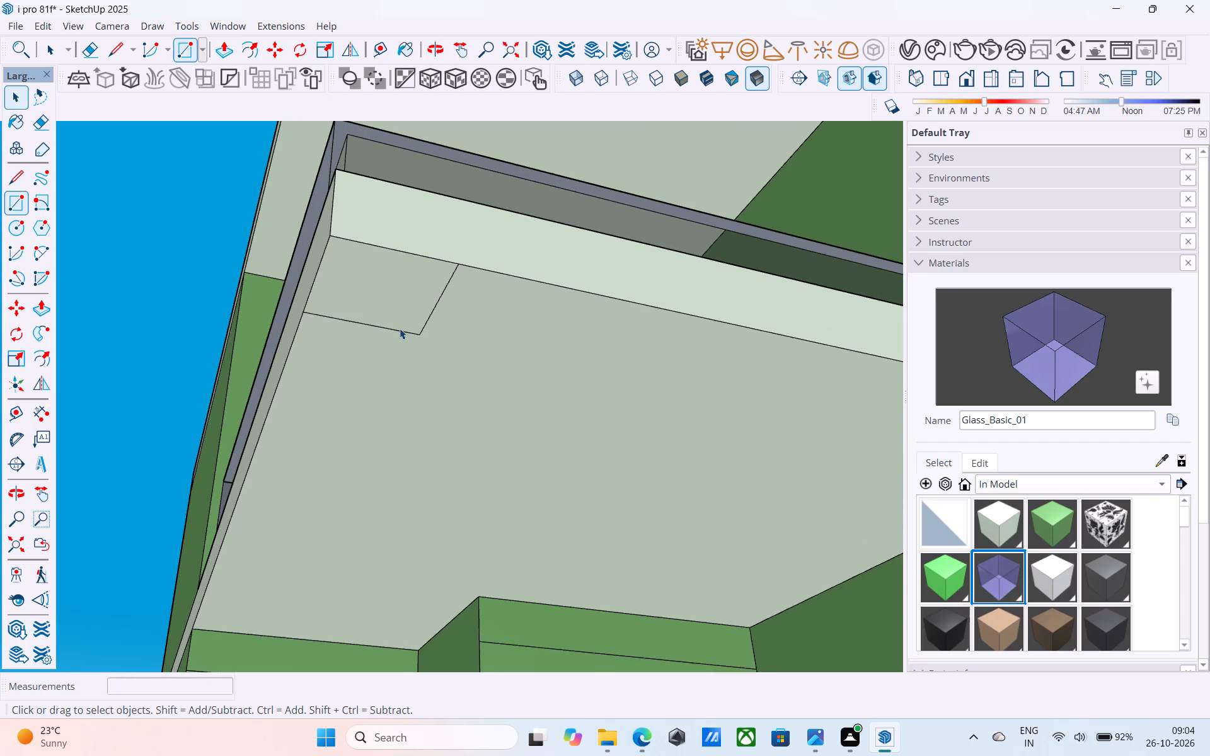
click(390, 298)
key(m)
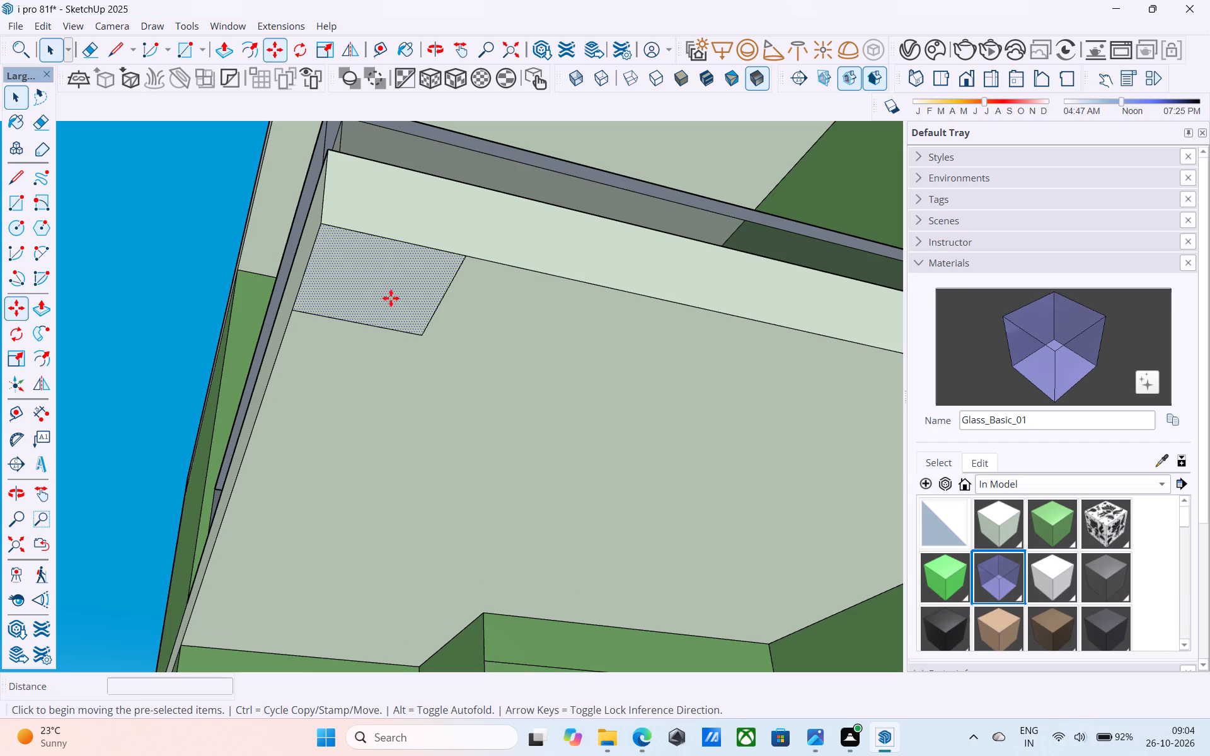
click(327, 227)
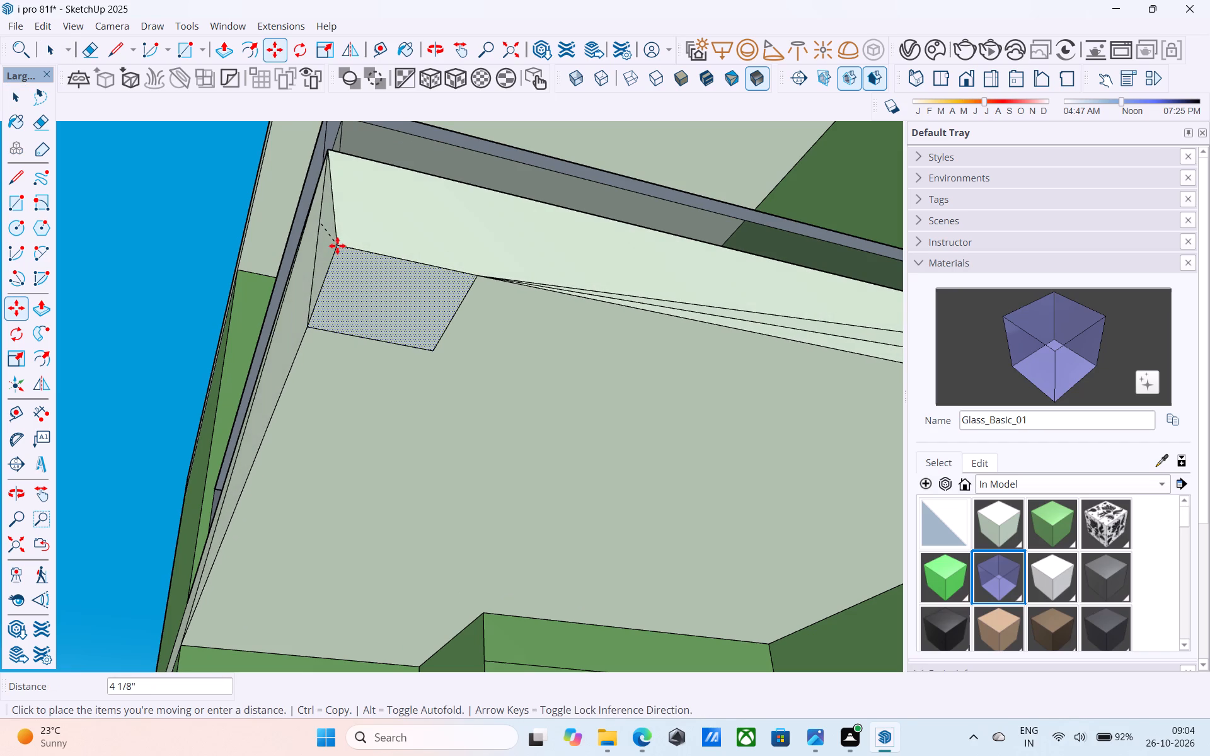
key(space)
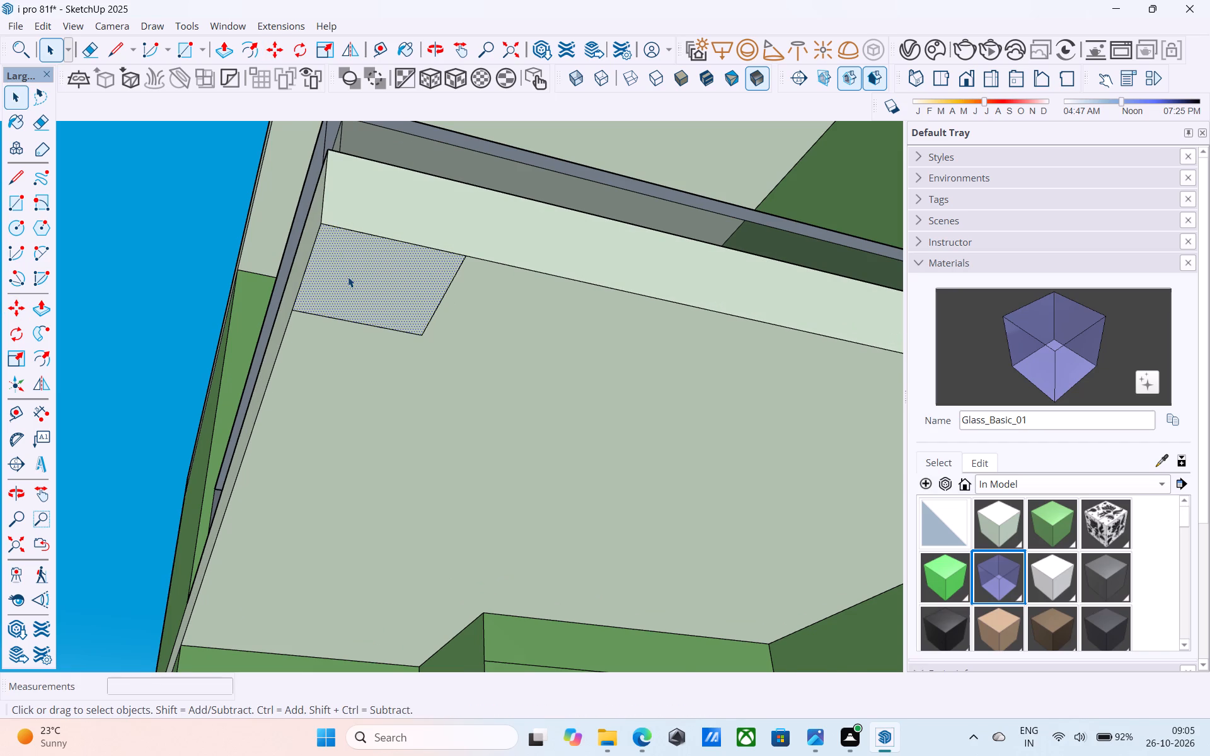
Offset the corner square on the balcony slab's underside inward by 2".
scroll(348, 277, up, 2)
click(349, 278)
scroll(350, 278, up, 3)
key(f)
click(350, 278)
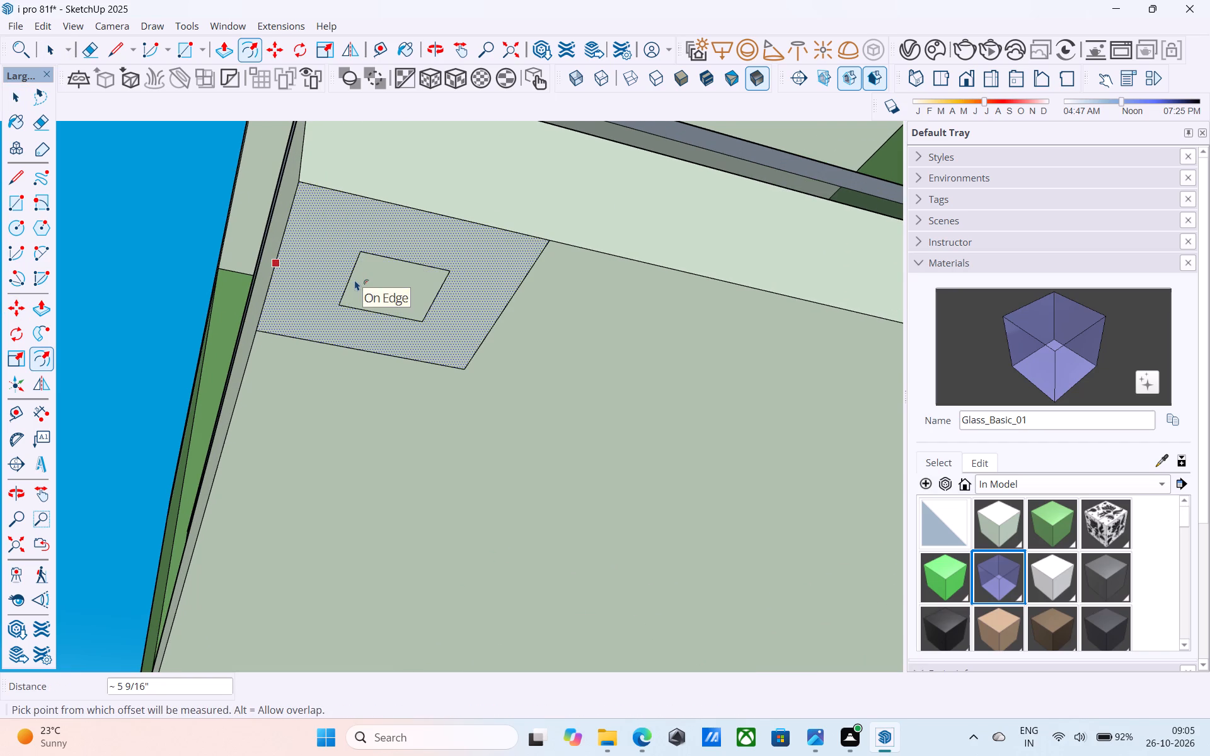
key(3)
key(shift+quotedbl)
key(Return)
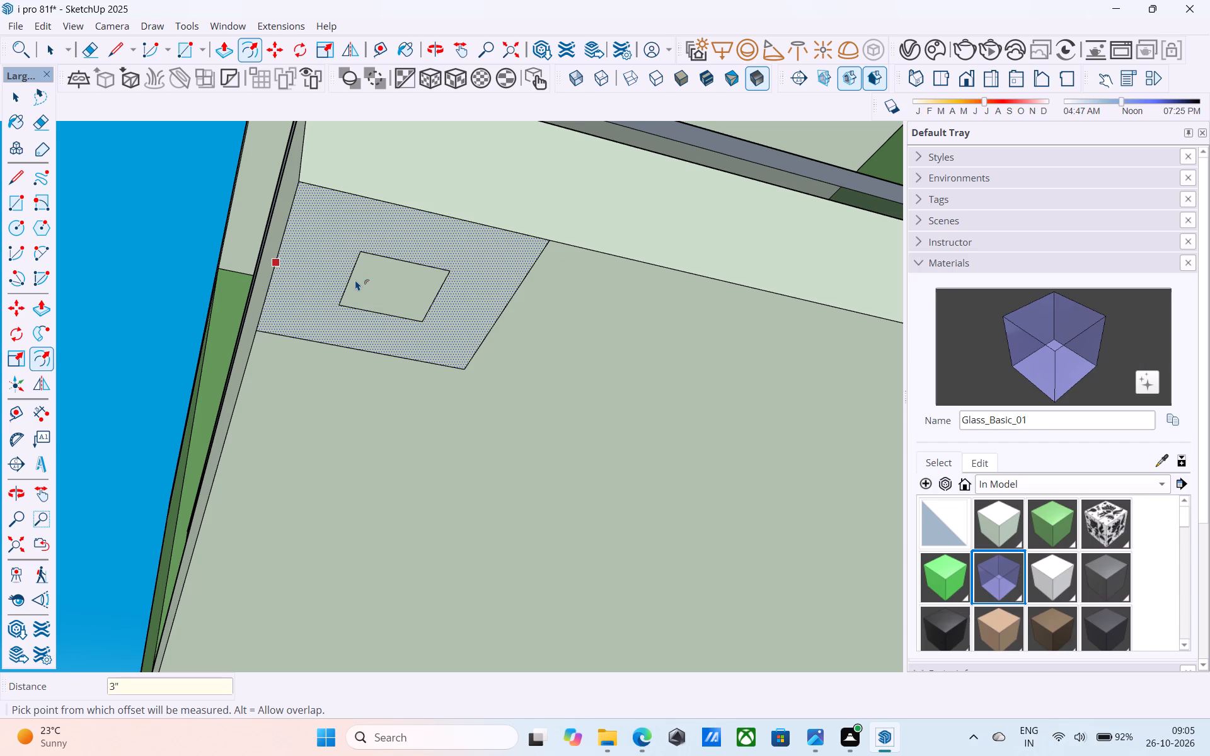
text(2")
key(Return)
key(space)
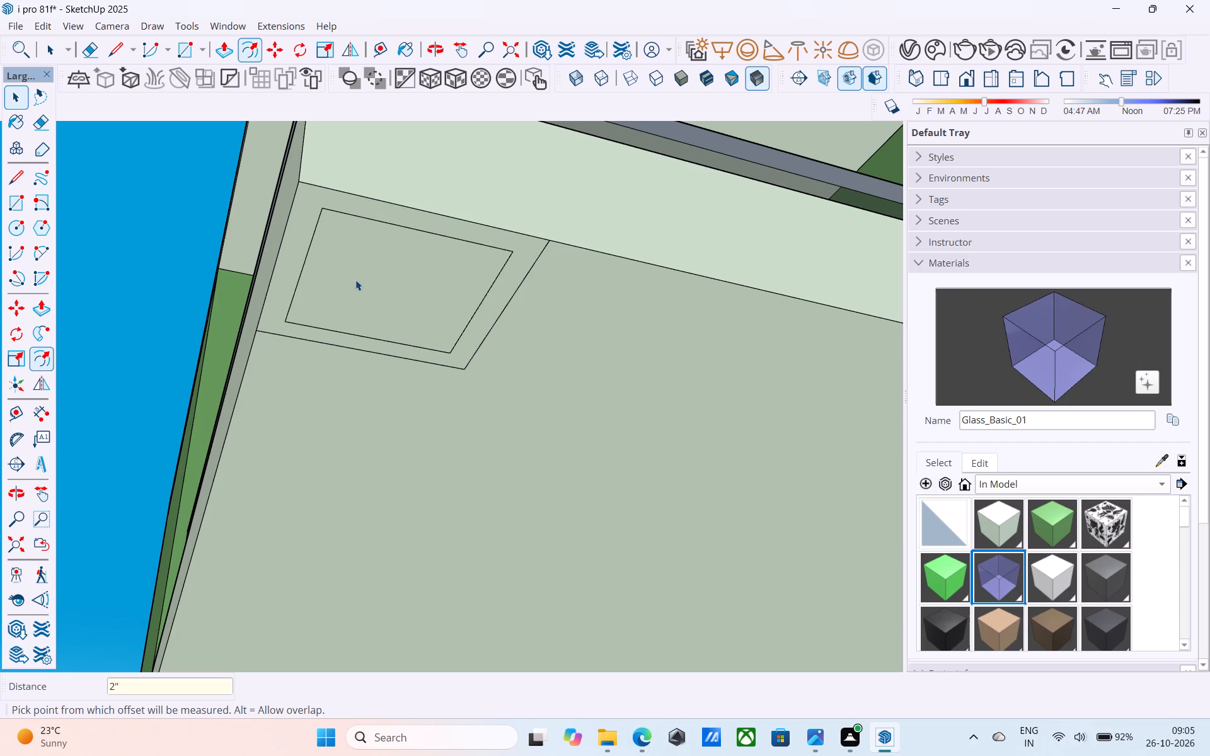
Push/Pull the inner square 10' down to the ground-floor slab to form a corner column.
click(342, 276)
key(p)
click(344, 276)
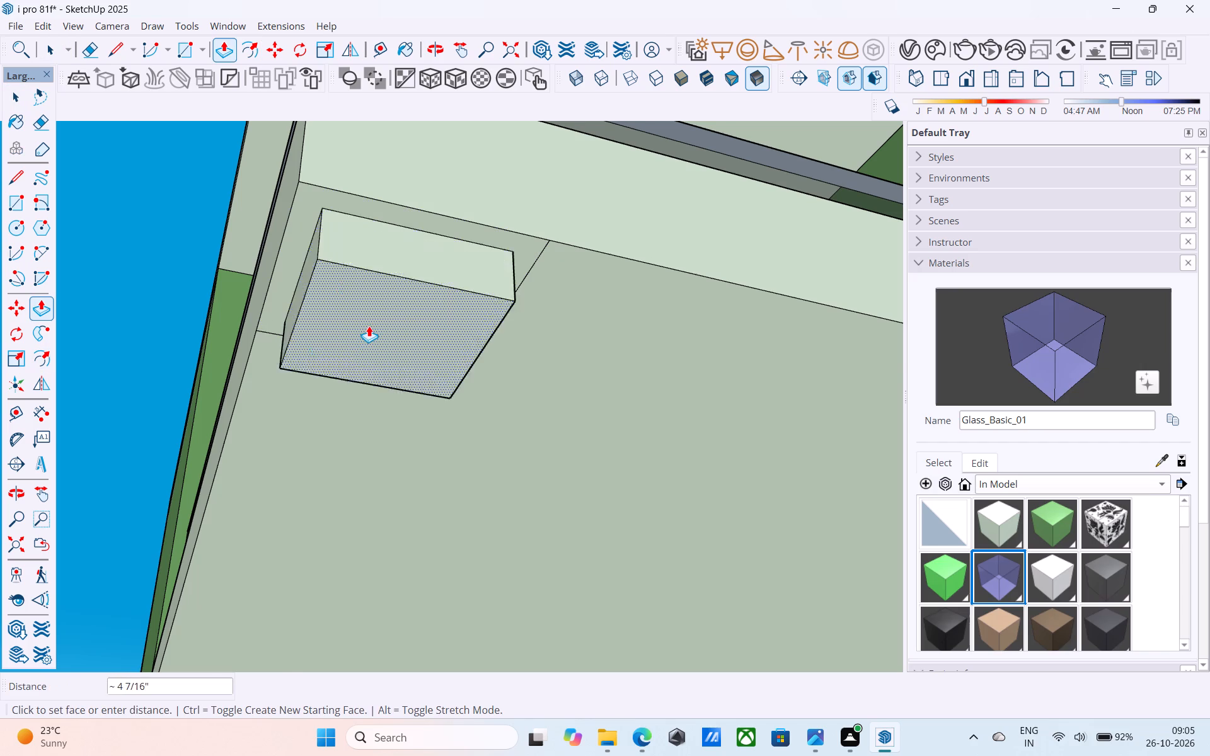
scroll(369, 326, down, 20)
scroll(369, 326, down, 3)
middle_drag(376, 335, 421, 586)
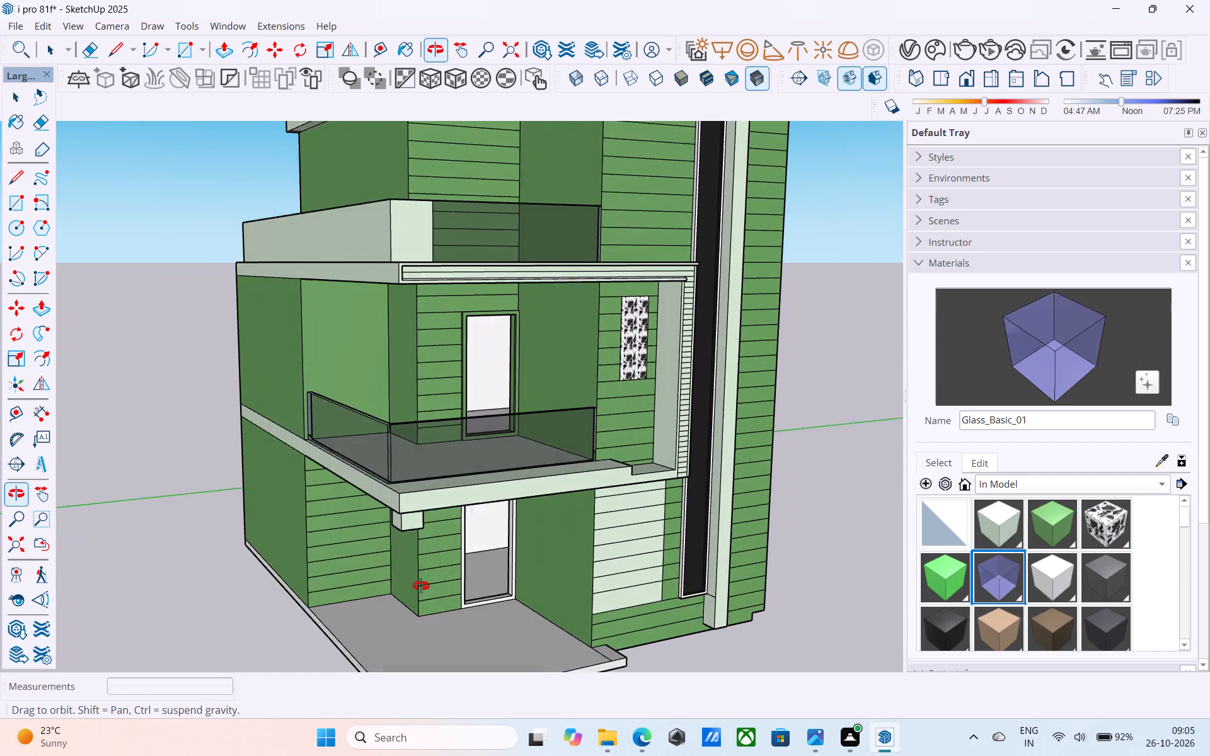
middle_drag(421, 586, 421, 587)
scroll(421, 585, down, 6)
scroll(432, 610, up, 4)
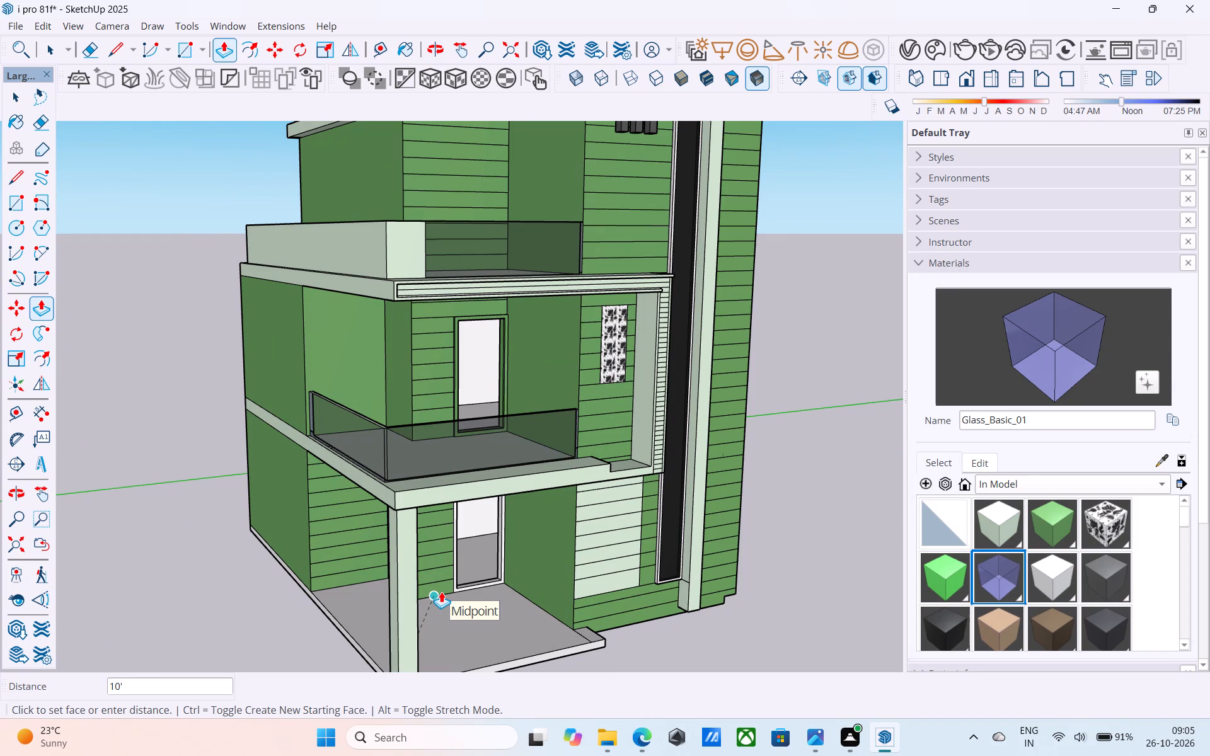
scroll(441, 592, down, 4)
scroll(440, 595, up, 5)
scroll(435, 605, down, 5)
click(449, 618)
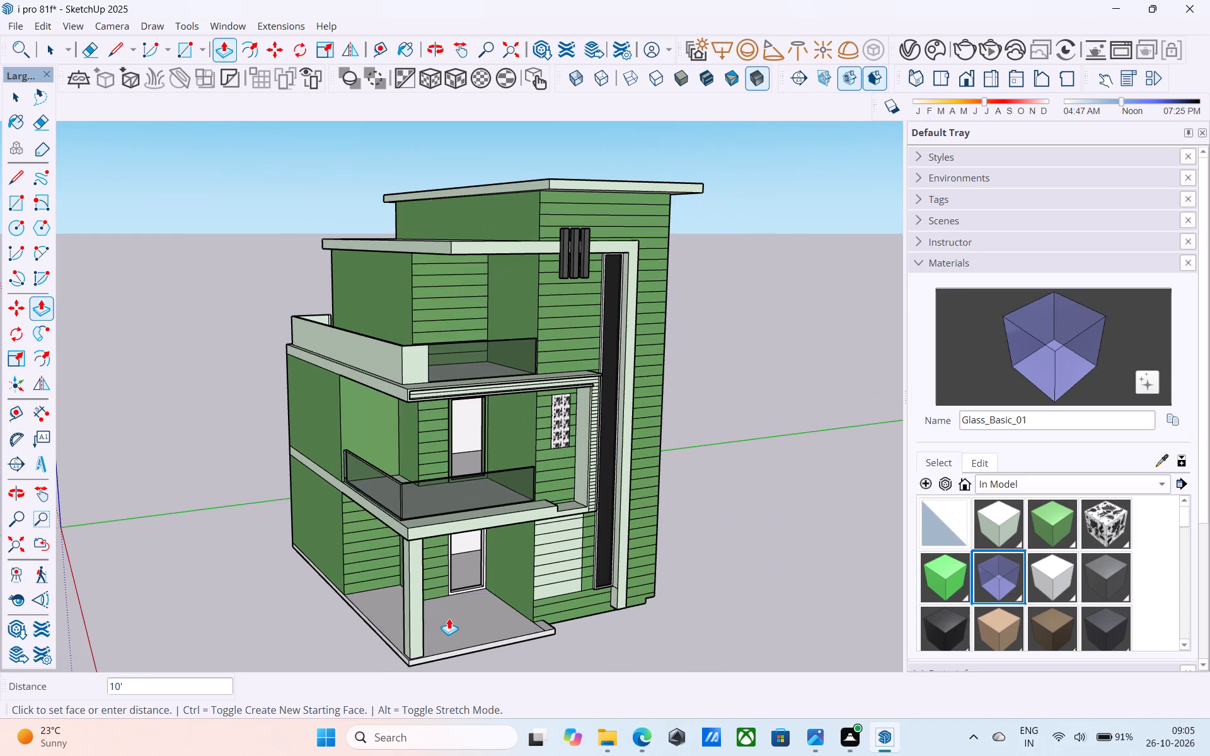
Draw a vertical line from the top of the corner column's outer corner up through the lower balcony slab to its top face.
scroll(431, 571, up, 8)
middle_drag(410, 545, 412, 382)
scroll(386, 319, up, 6)
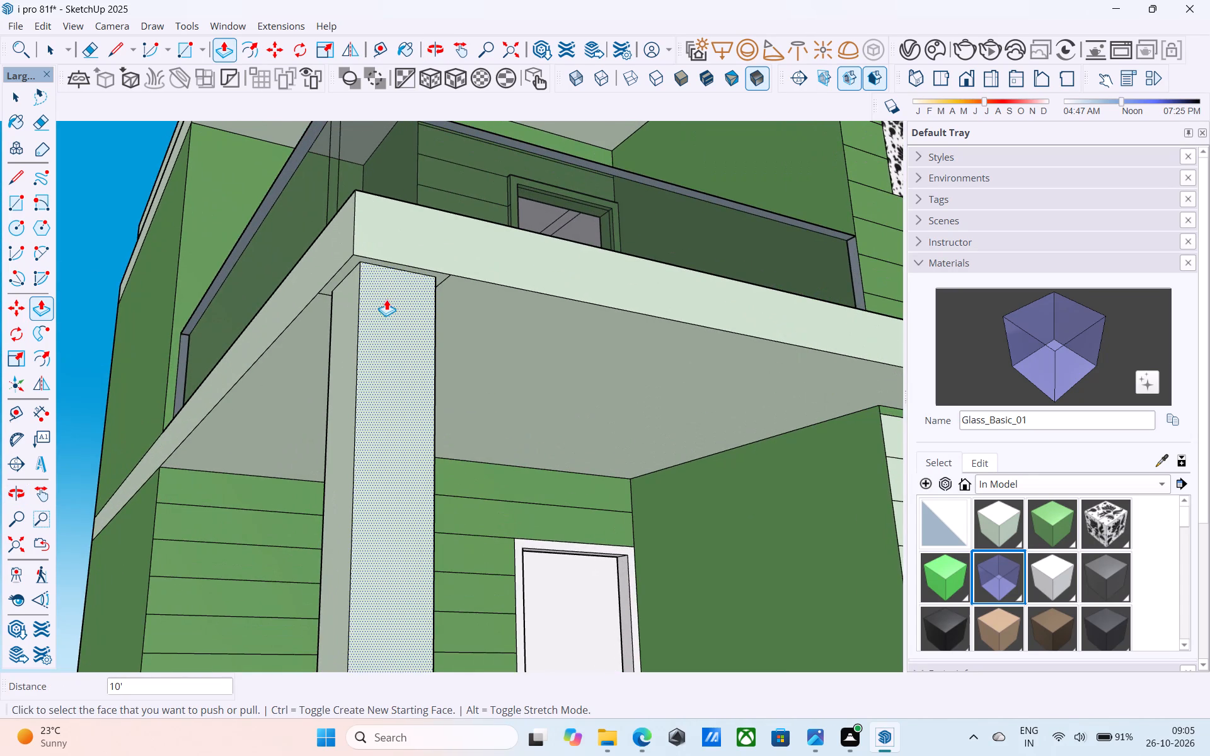
scroll(388, 294, down, 3)
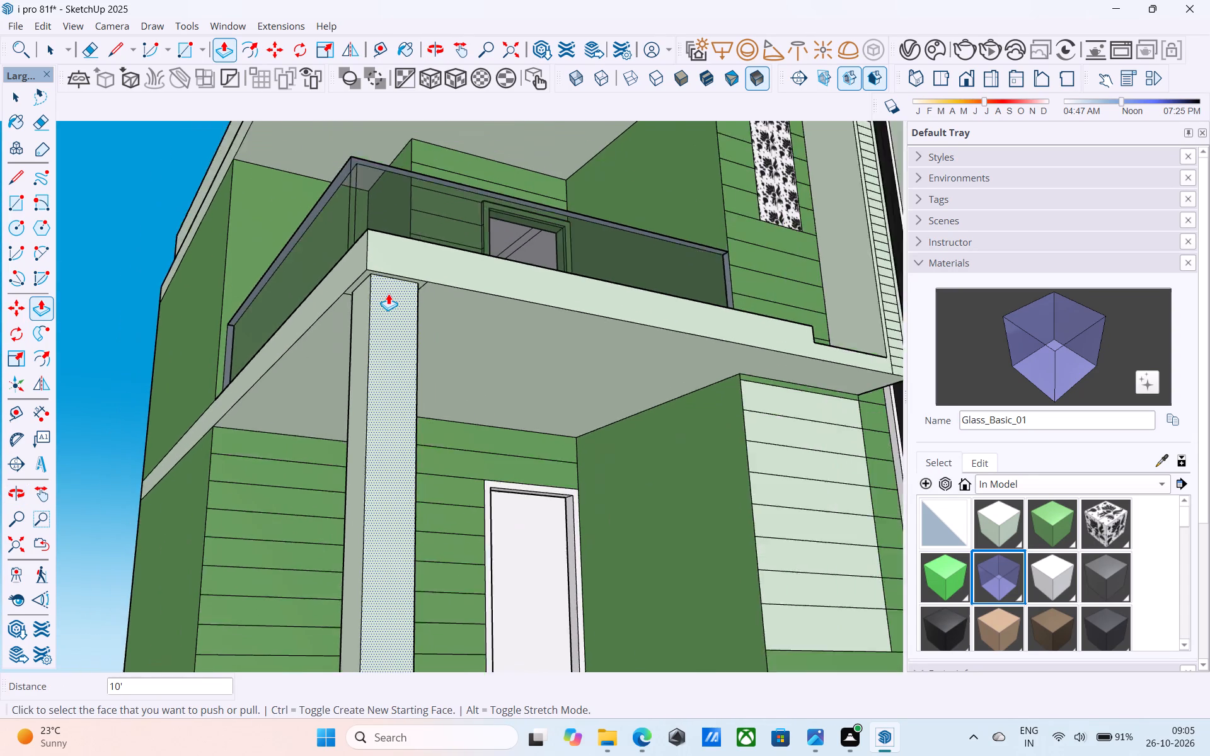
scroll(388, 294, down, 8)
middle_drag(387, 299, 415, 503)
scroll(423, 467, up, 10)
middle_drag(415, 459, 443, 286)
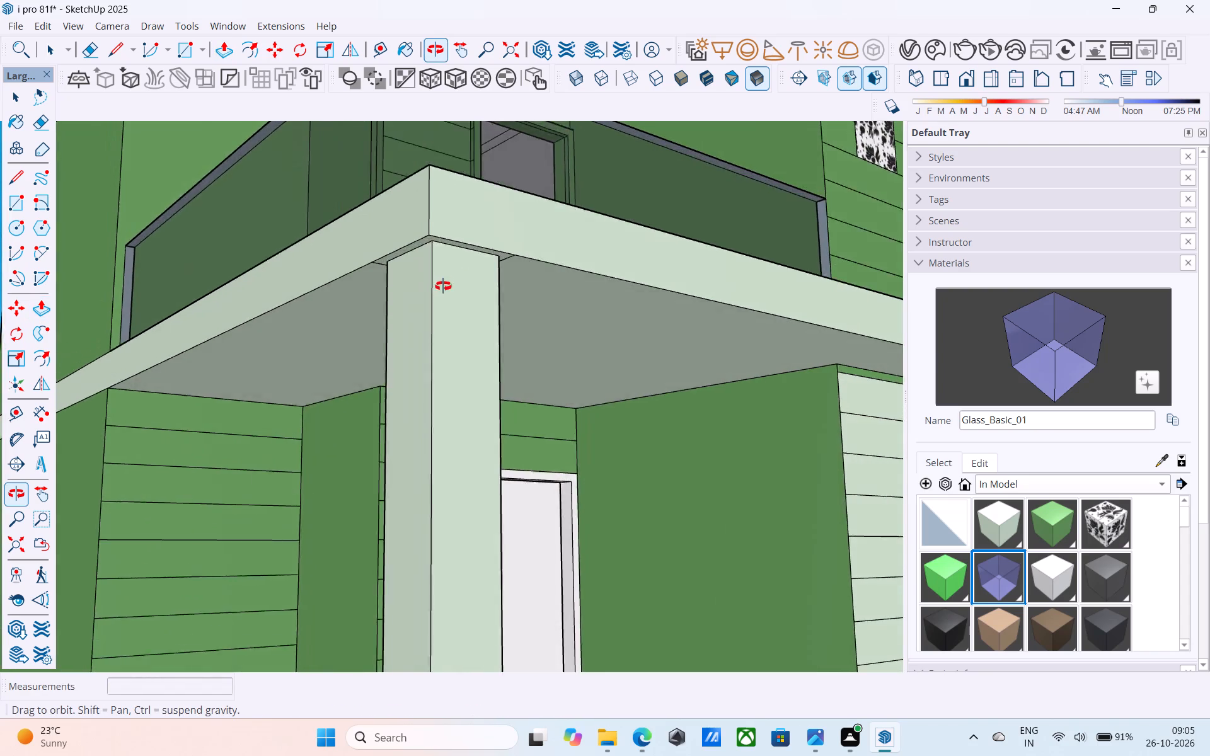
middle_drag(443, 286, 442, 277)
scroll(434, 239, up, 4)
key(space)
key(l)
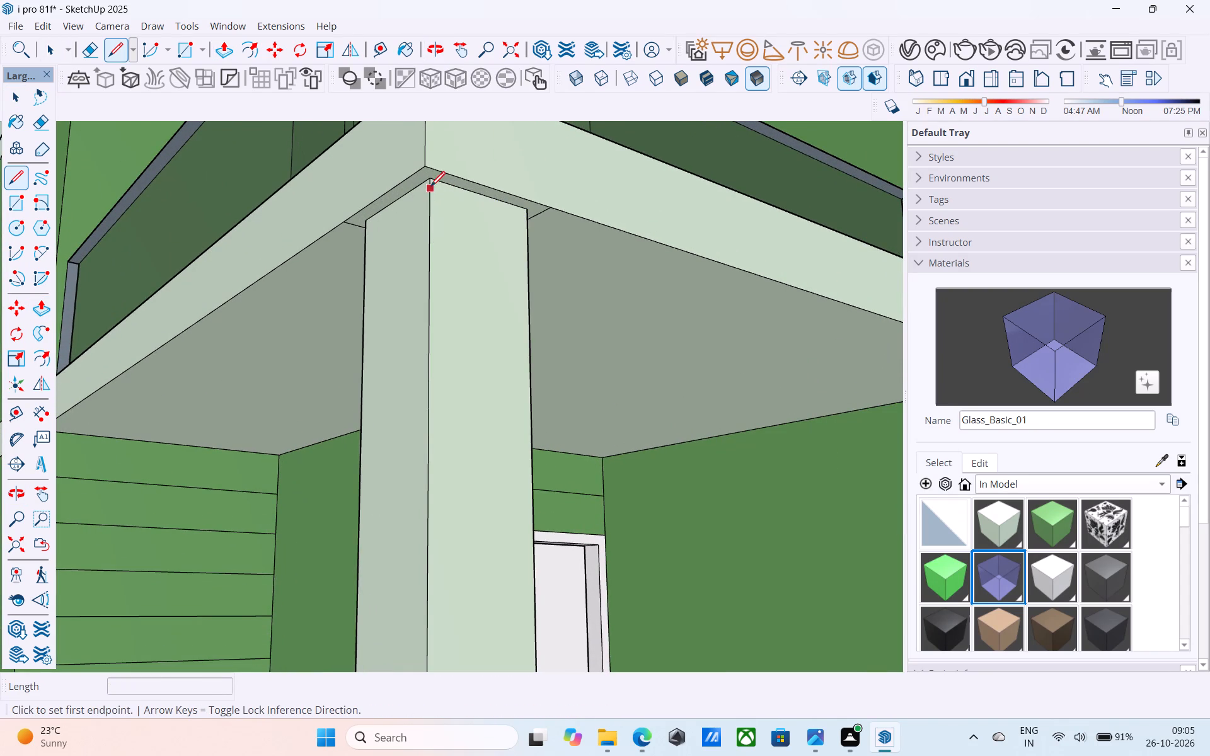
click(430, 183)
scroll(431, 183, down, 4)
middle_drag(432, 202, 451, 413)
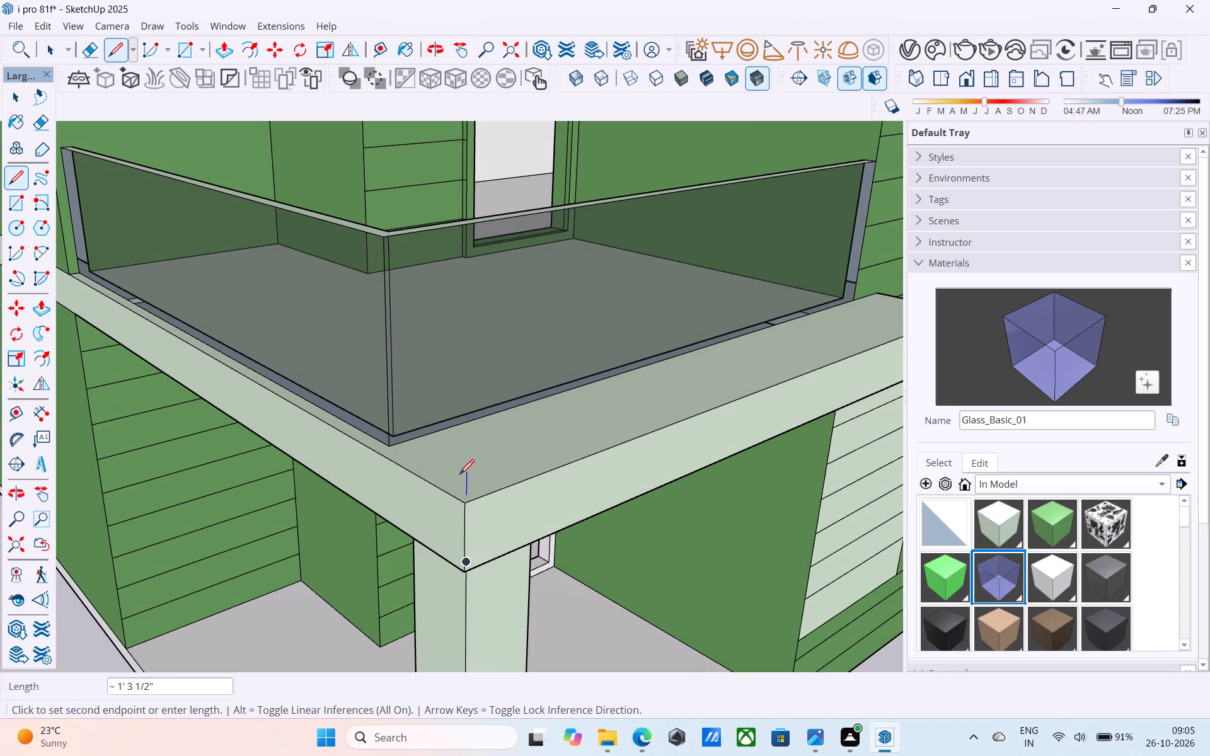
click(467, 491)
Draw a vertical line from the top of the column's diagonally opposite inner corner up to the balcony slab's top face.
middle_drag(462, 471, 459, 295)
middle_drag(520, 249, 424, 253)
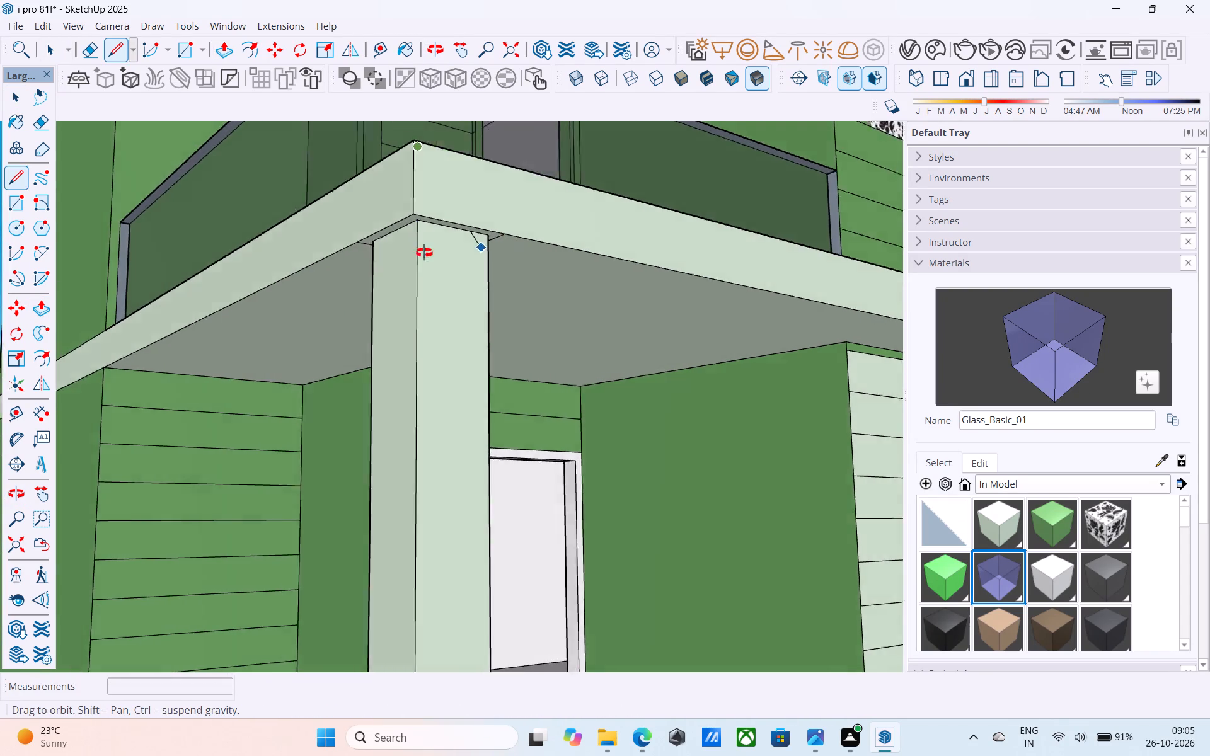
middle_drag(424, 253, 212, 304)
scroll(162, 350, up, 2)
middle_drag(263, 289, 467, 258)
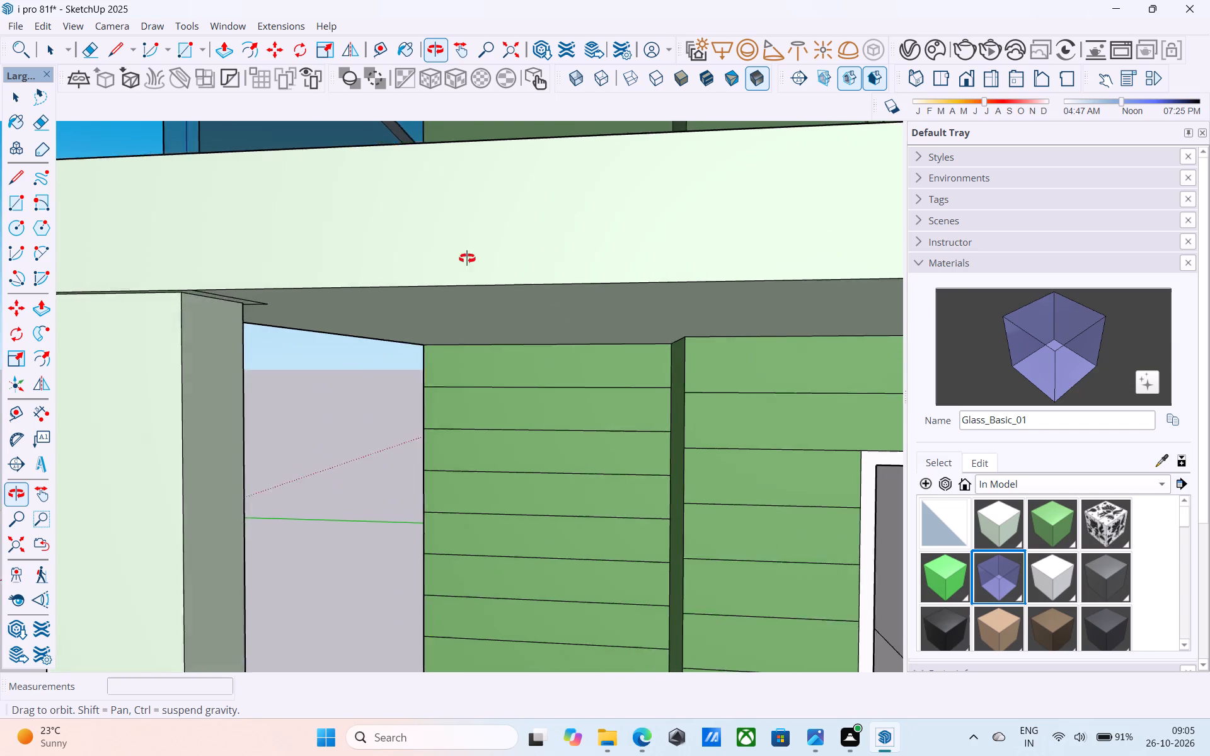
middle_drag(467, 258, 517, 222)
scroll(224, 308, up, 4)
click(236, 299)
scroll(268, 247, down, 6)
middle_drag(272, 241, 318, 392)
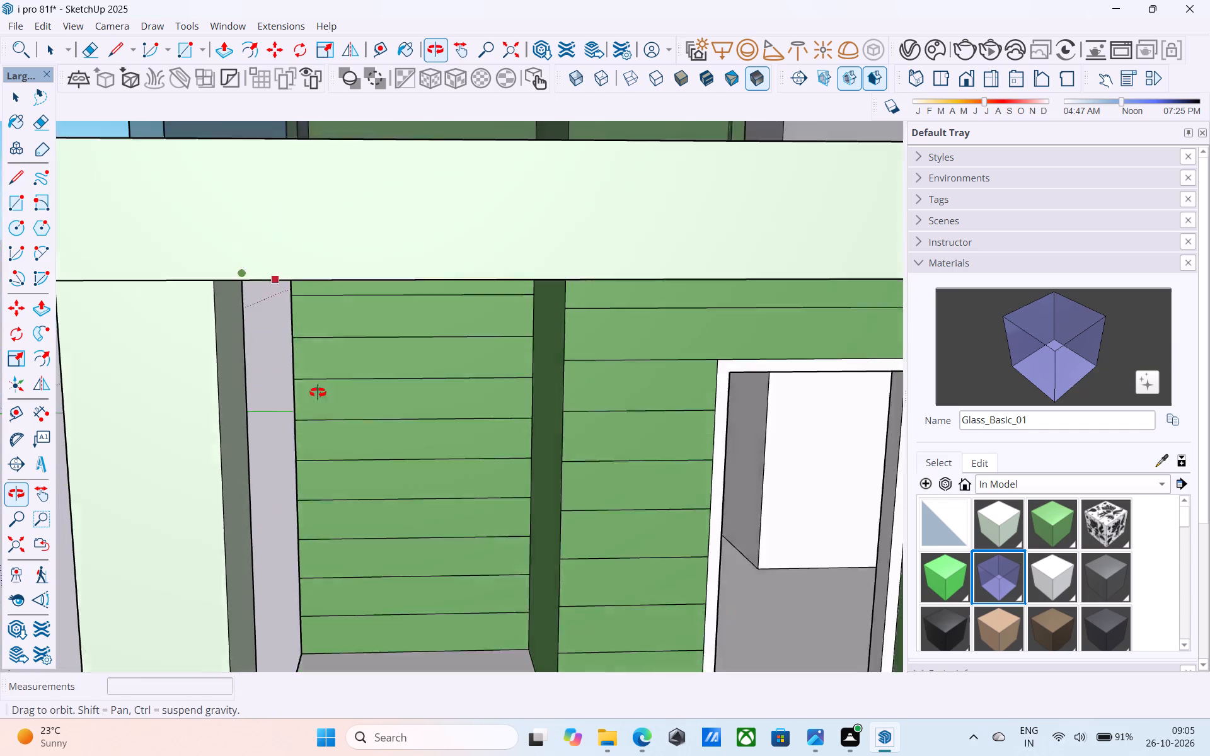
middle_drag(318, 392, 360, 526)
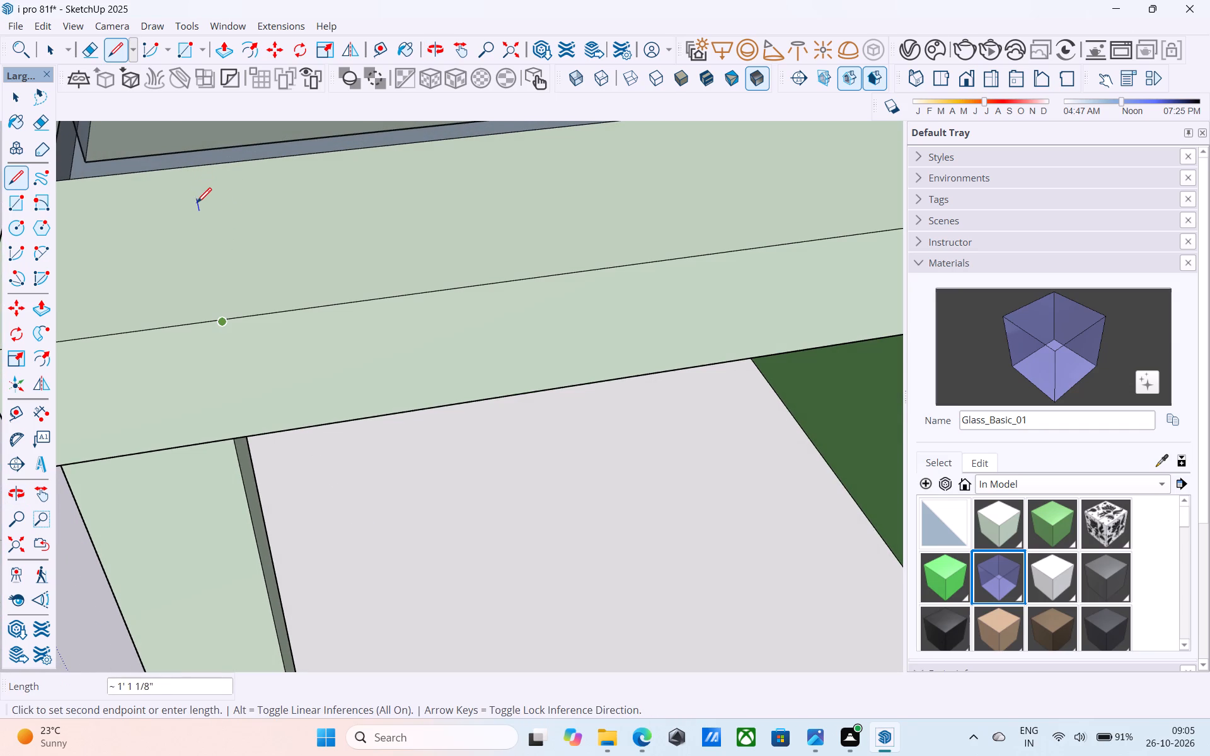
click(197, 206)
Draw a 1' 2" by 1' 2" rectangle on the balcony slab's top face between the two projected column corners.
key(r)
click(199, 209)
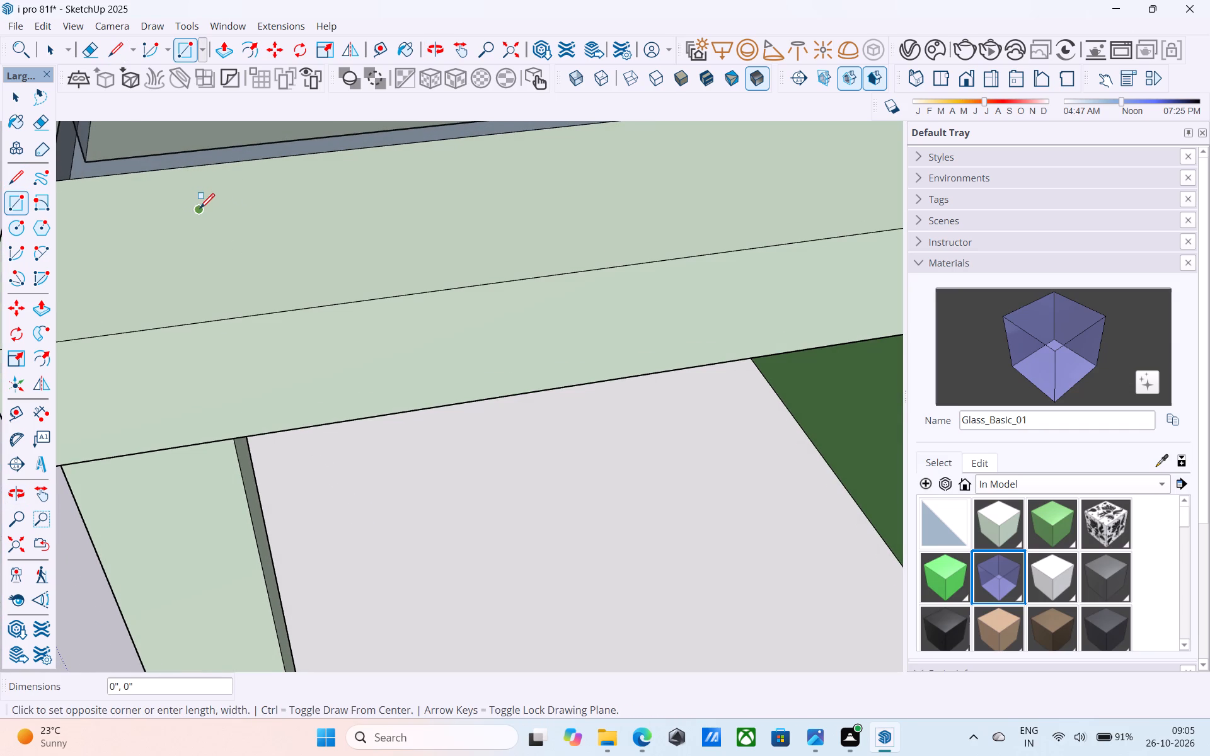
scroll(200, 210, down, 6)
shift+middle_drag(200, 210, 490, 247)
scroll(388, 324, up, 1)
scroll(386, 325, down, 1)
scroll(386, 325, up, 3)
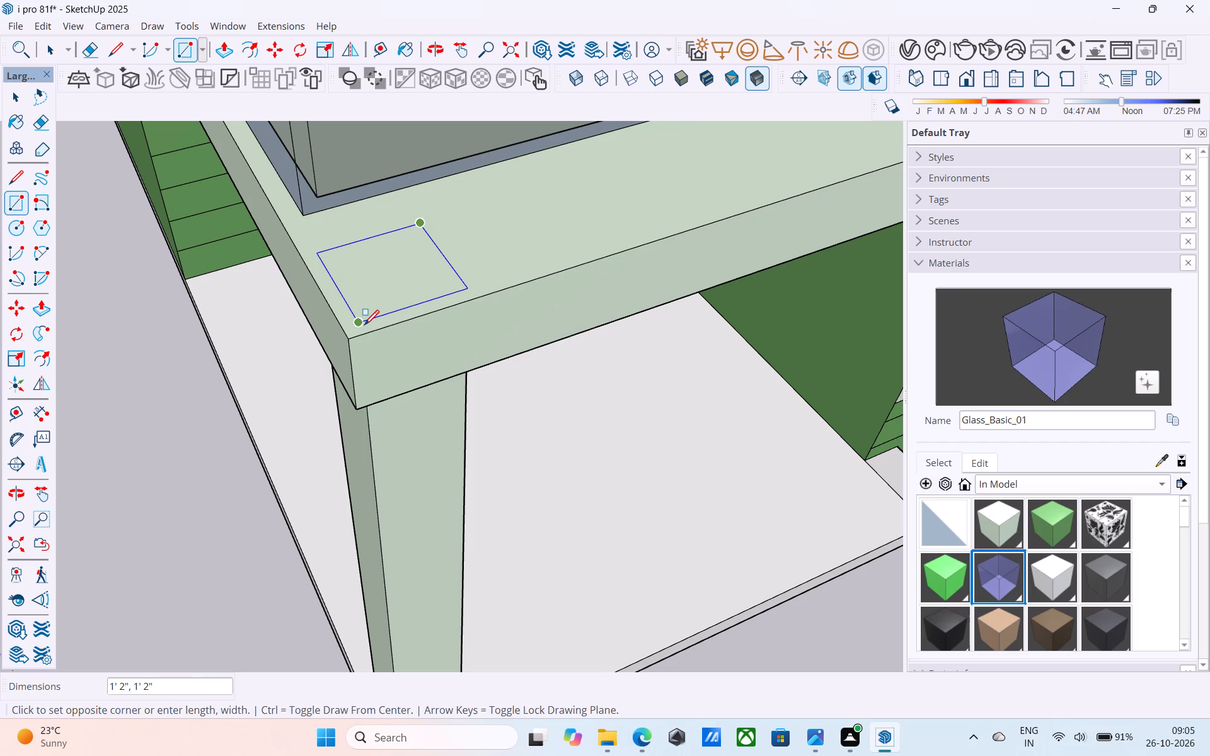
click(364, 326)
Push/Pull the square on the lower balcony slab 10' up to the underside of the upper balcony slab.
key(space)
click(385, 288)
key(p)
click(385, 287)
scroll(385, 234, down, 3)
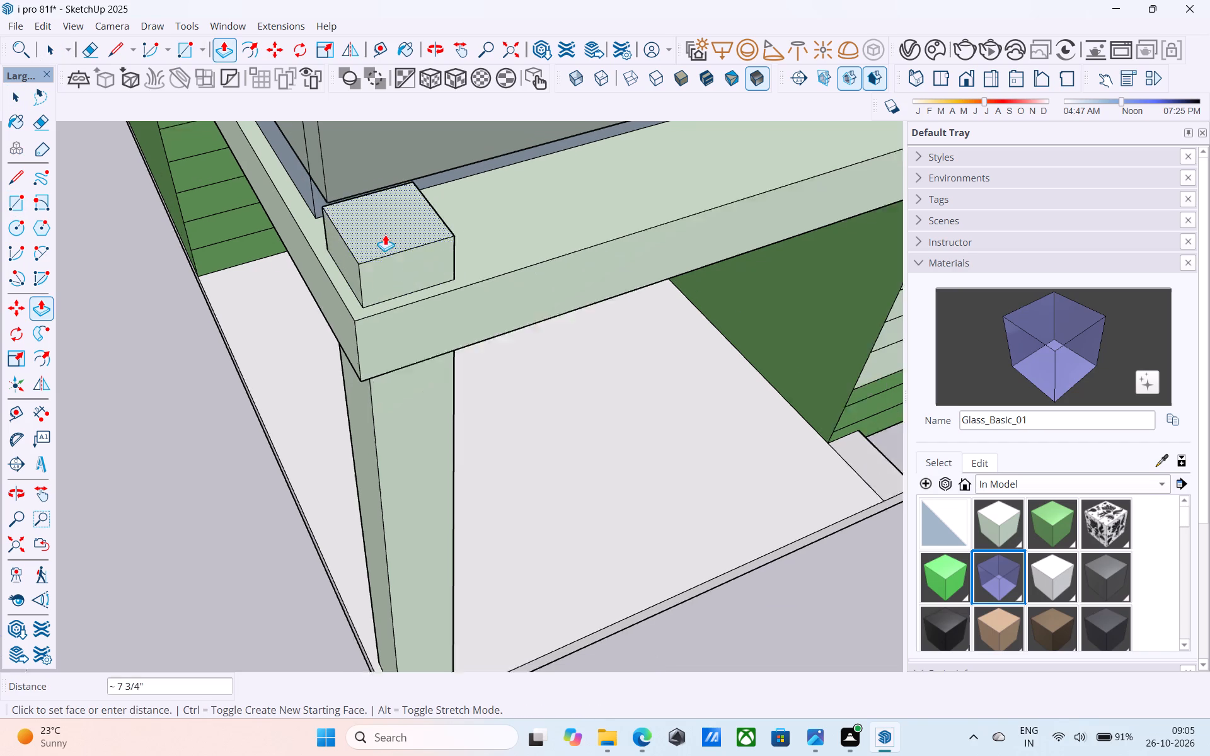
scroll(385, 234, down, 11)
shift+middle_drag(384, 226, 433, 309)
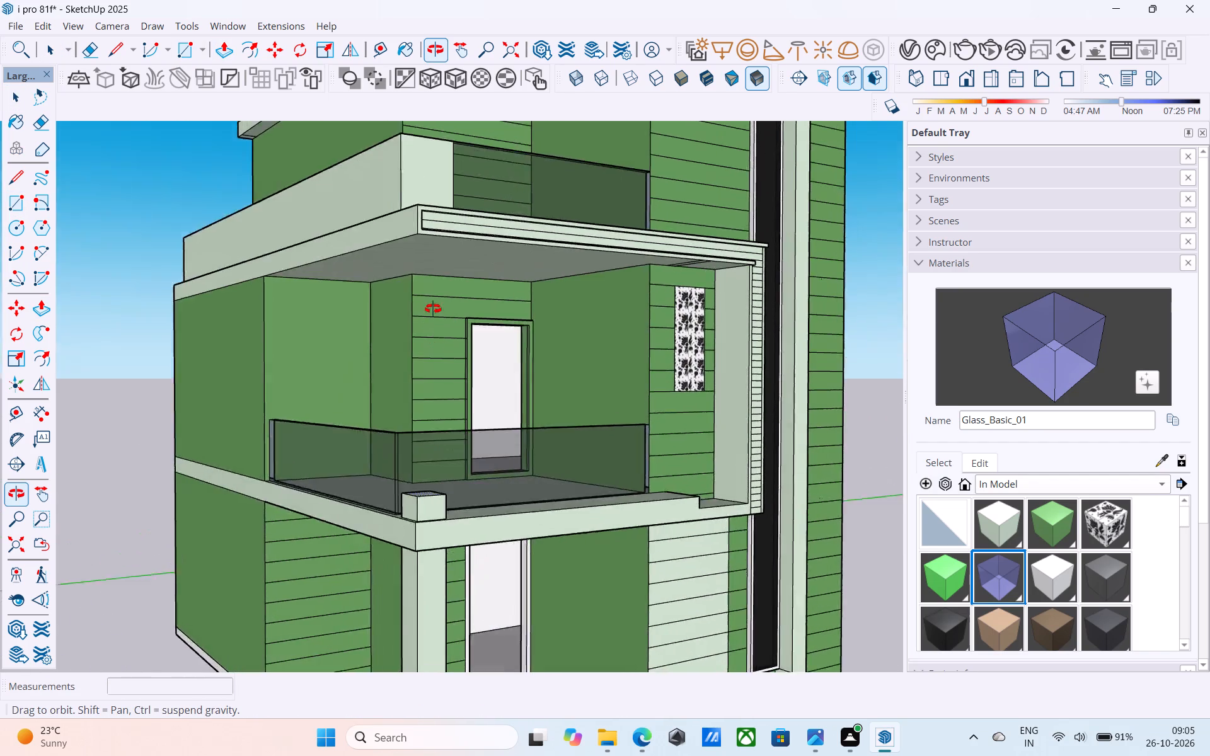
shift+middle_drag(433, 309, 433, 258)
click(437, 160)
scroll(441, 159, down, 2)
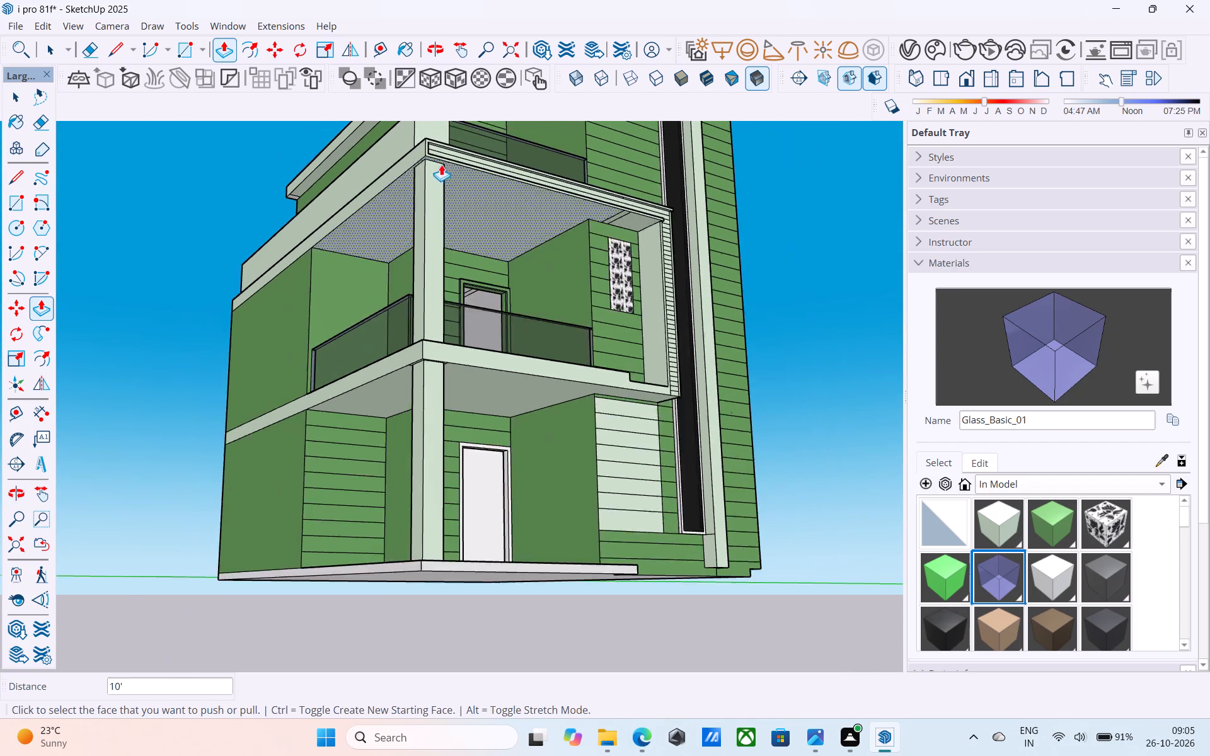
scroll(441, 164, down, 7)
middle_drag(435, 197, 400, 353)
scroll(403, 336, down, 2)
scroll(406, 336, up, 1)
scroll(407, 335, down, 3)
middle_drag(432, 323, 383, 394)
key(space)
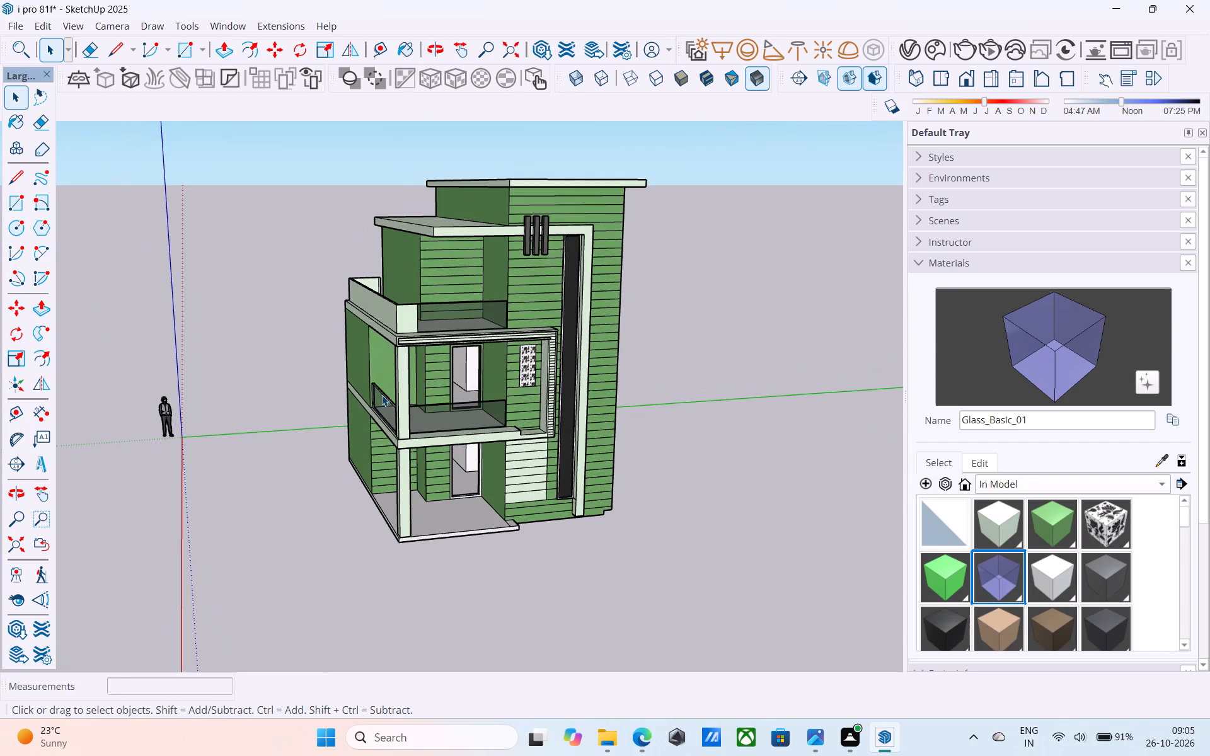
Save the model.
key(ctrl+s)
Draw a 6" line along the base of the ground-floor siding wall, starting at its outer side corner.
scroll(485, 368, down, 1)
middle_drag(481, 370, 475, 371)
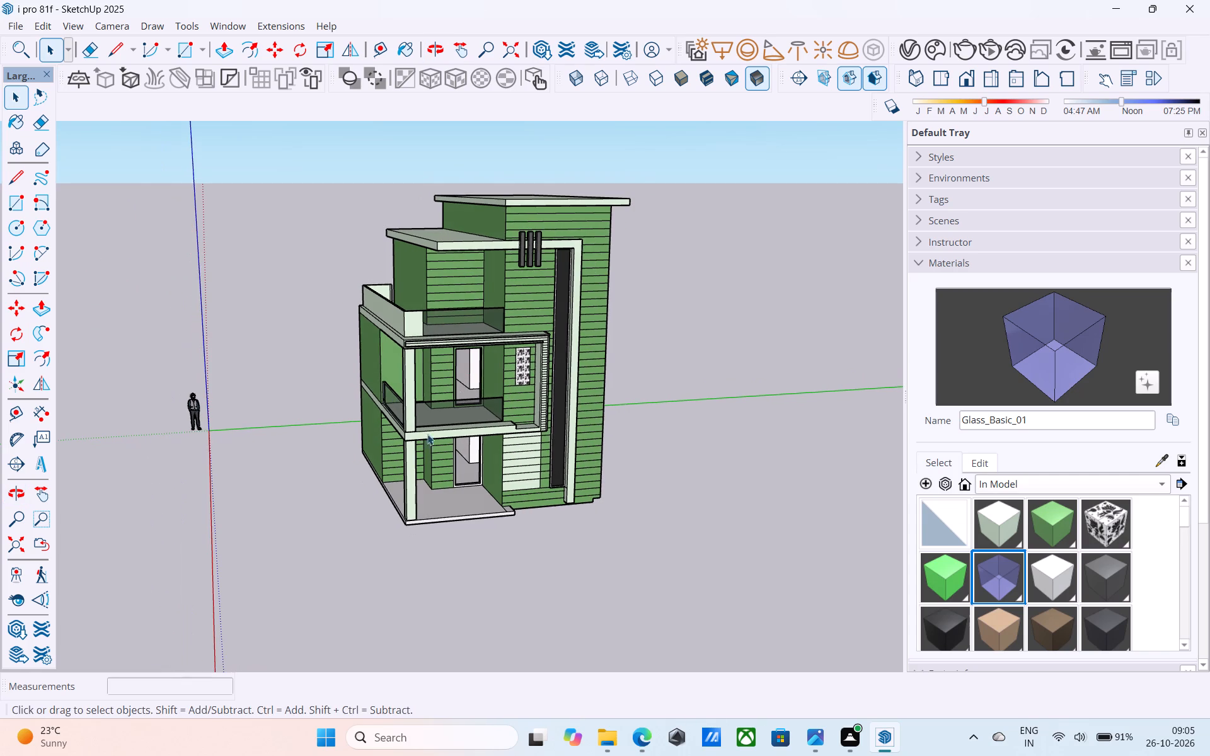
scroll(417, 460, down, 4)
middle_drag(415, 468, 401, 478)
scroll(400, 480, up, 9)
middle_drag(395, 474, 396, 467)
scroll(395, 474, up, 1)
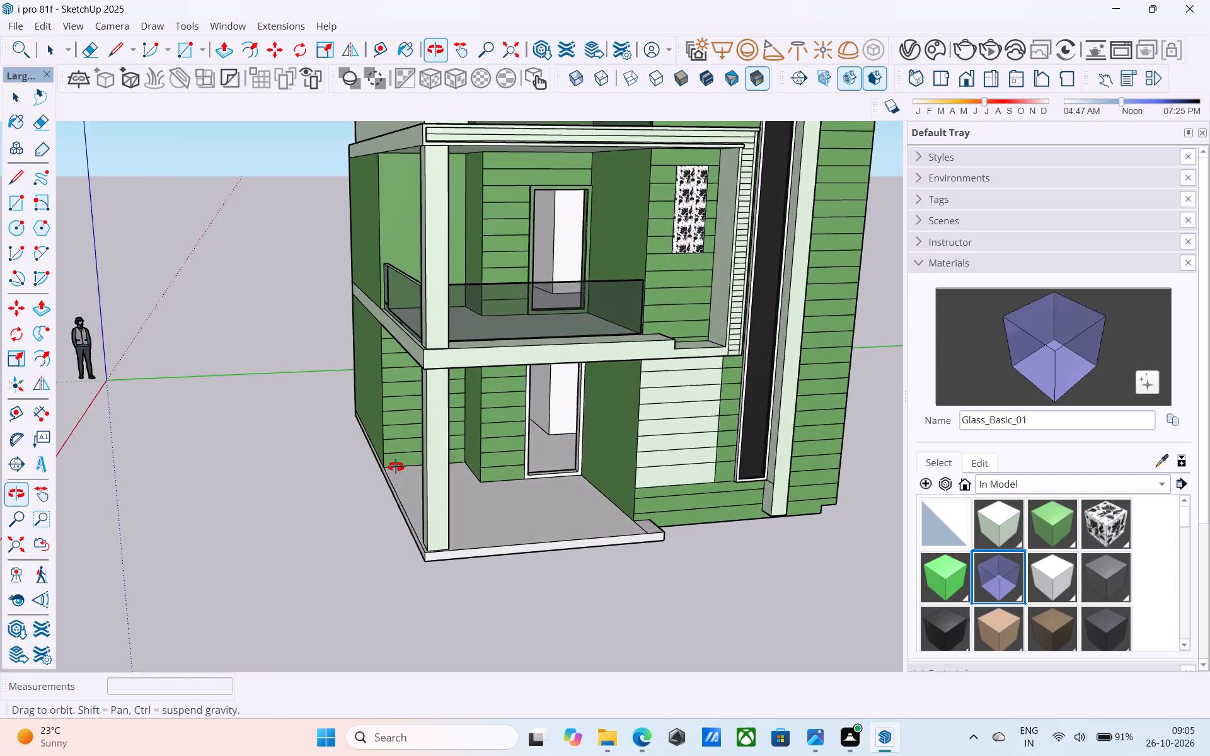
middle_drag(396, 467, 398, 464)
scroll(396, 465, up, 9)
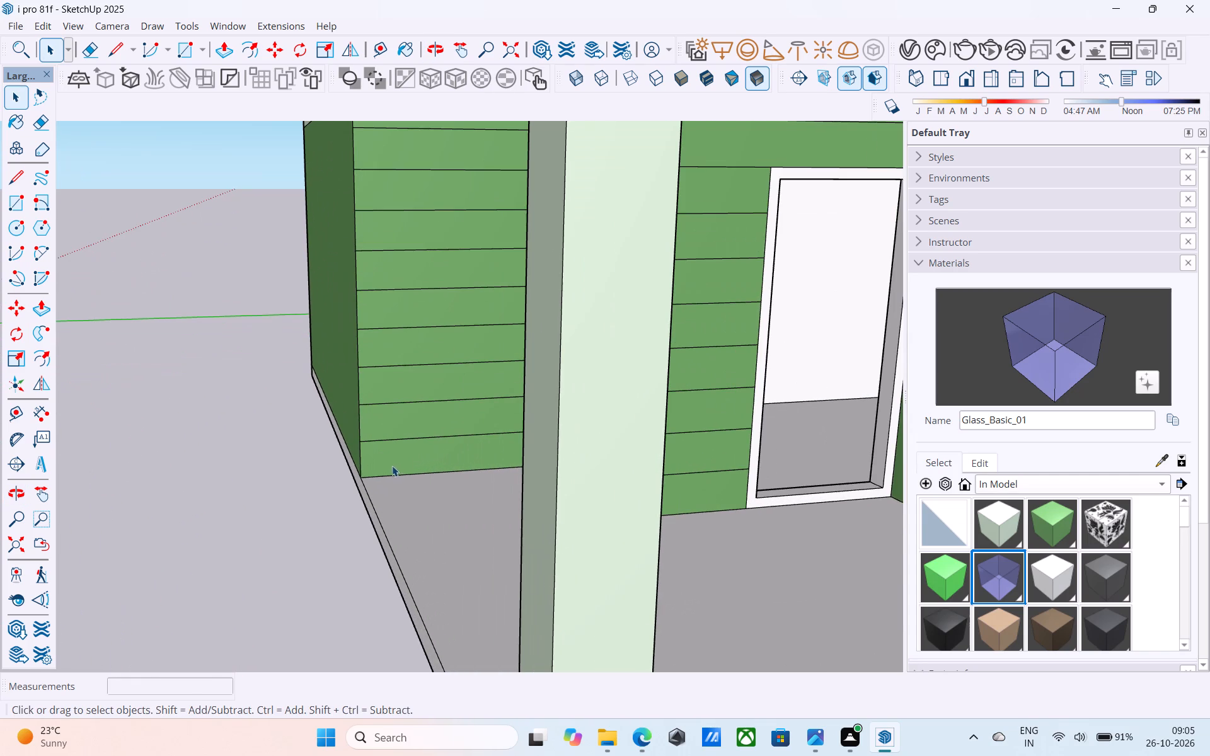
key(l)
click(366, 478)
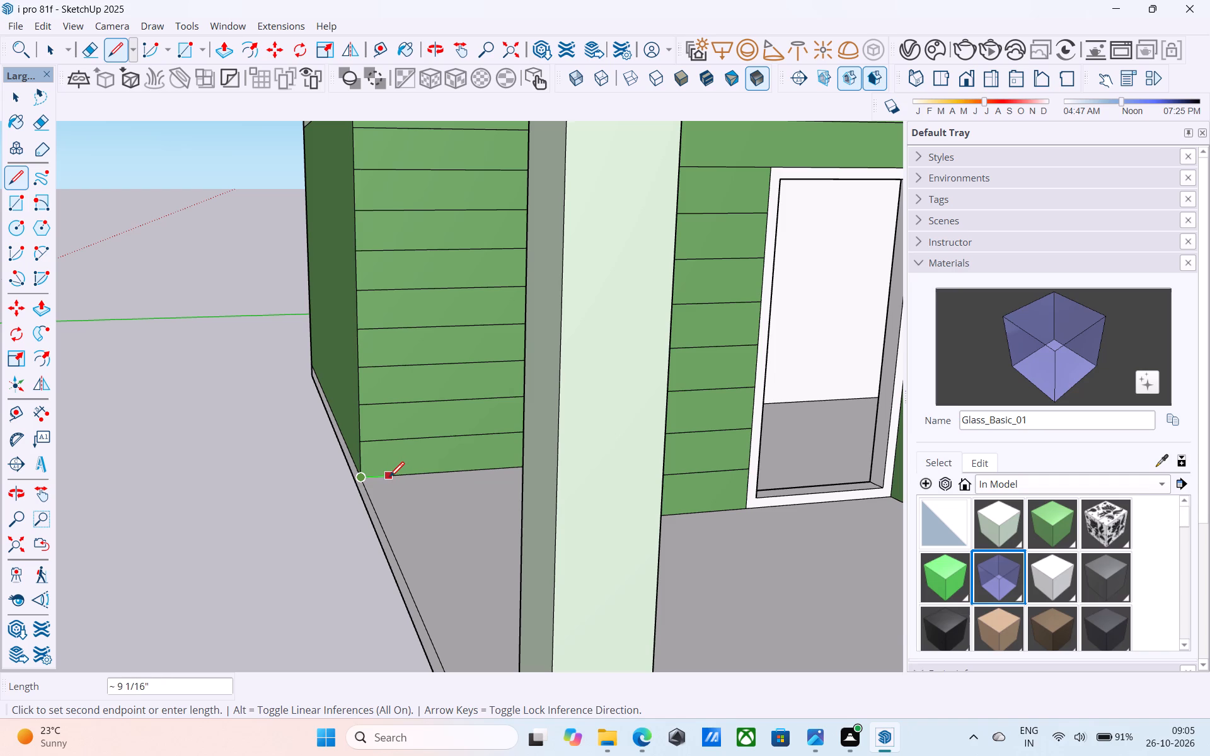
scroll(389, 478, up, 6)
key(6)
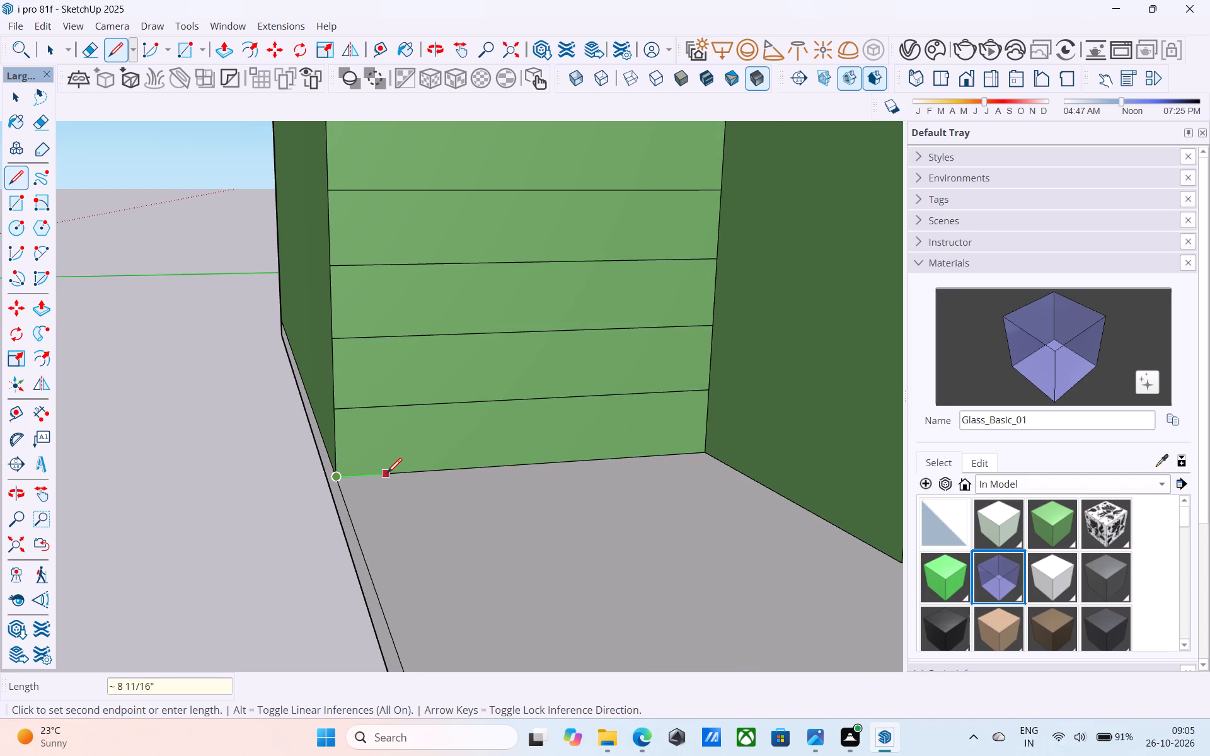
key(shift+quotedbl)
key(Return)
Draw a 6' vertical line up the ground-floor siding wall from the end of the 6" line.
click(338, 469)
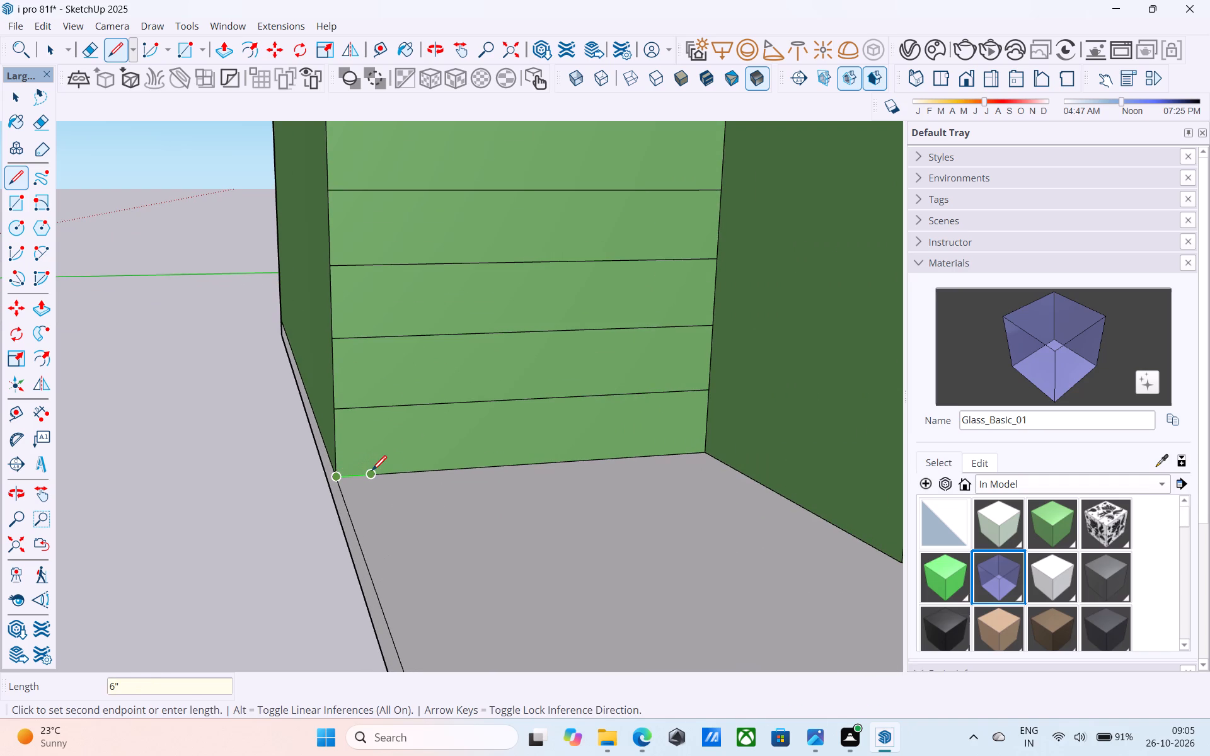
click(372, 471)
click(369, 471)
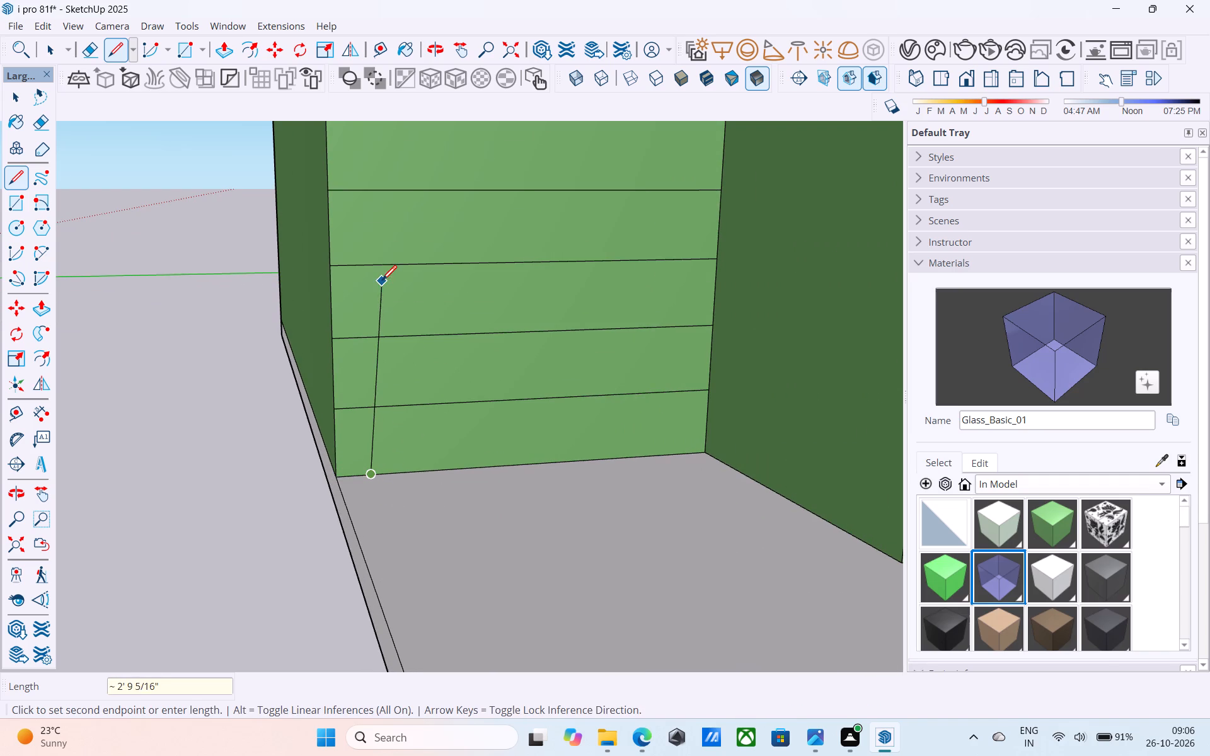
middle_drag(366, 209, 297, 220)
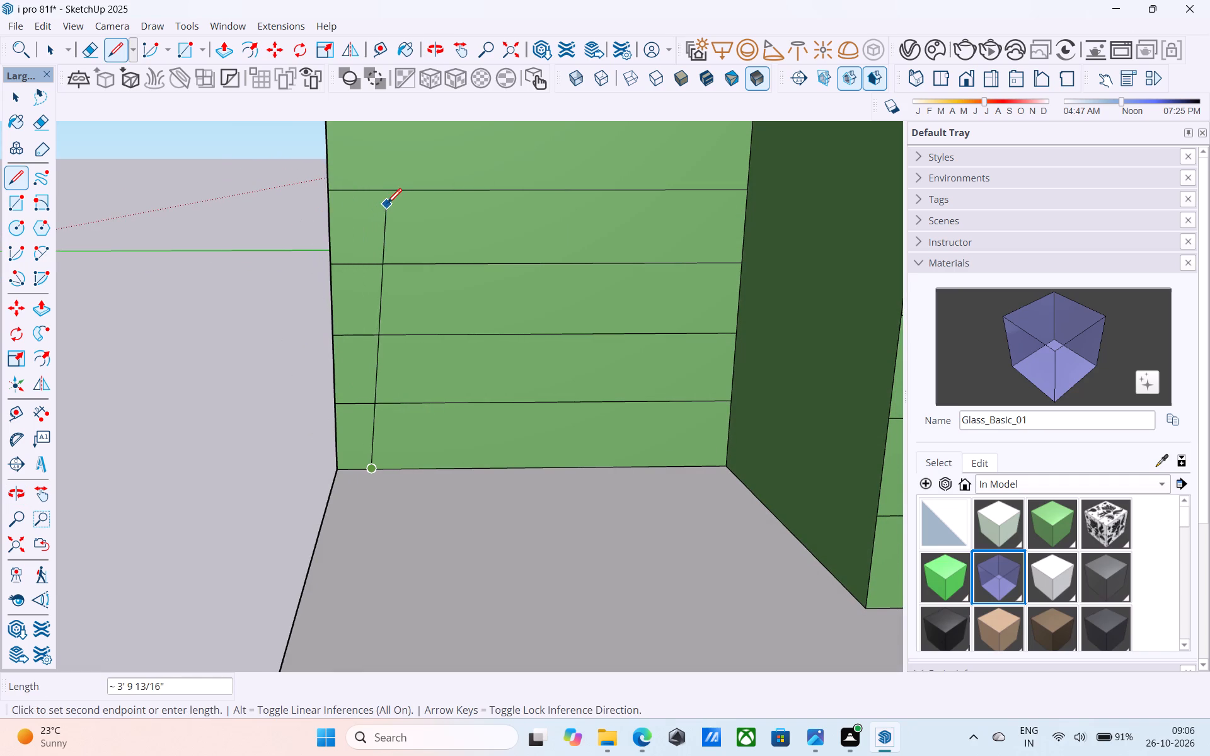
scroll(371, 190, up, 1)
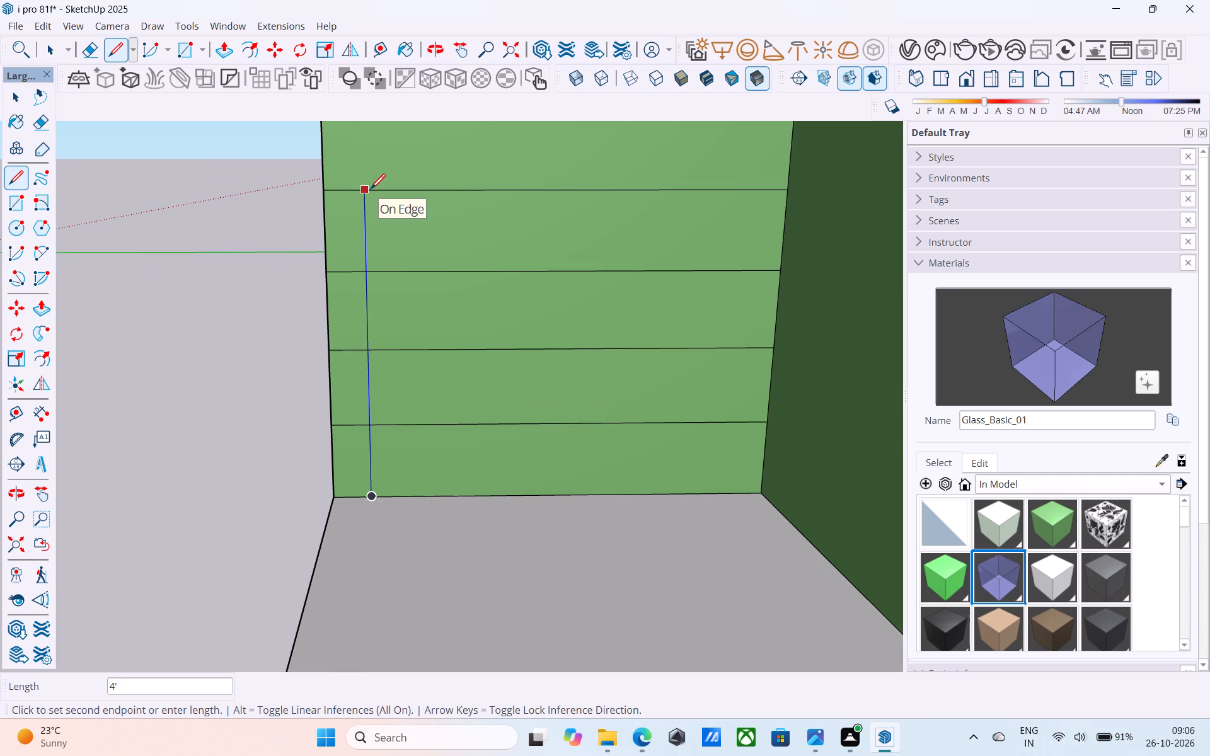
text(6')
key(Return)
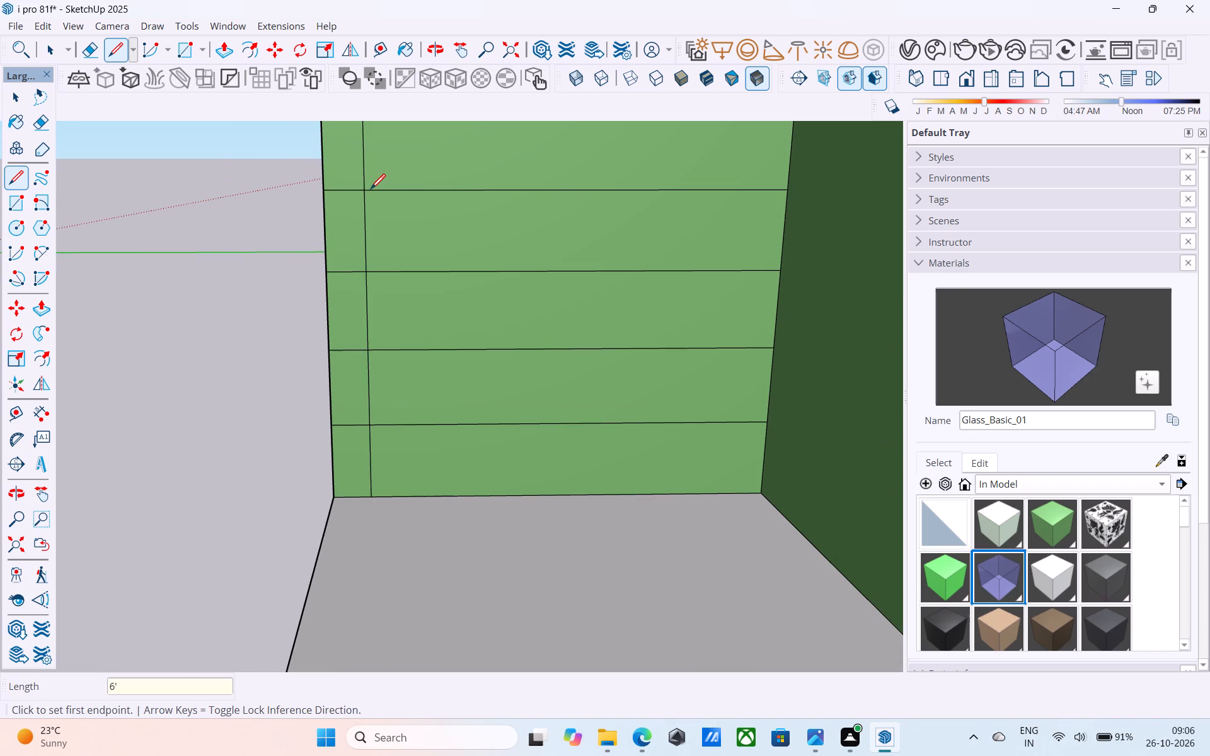
Erase the horizontal siding line segments inside the 6" by 6' strip at the edge of the ground-floor wall.
scroll(371, 190, down, 5)
middle_drag(371, 190, 649, 266)
scroll(629, 263, down, 10)
shift+middle_drag(611, 266, 592, 328)
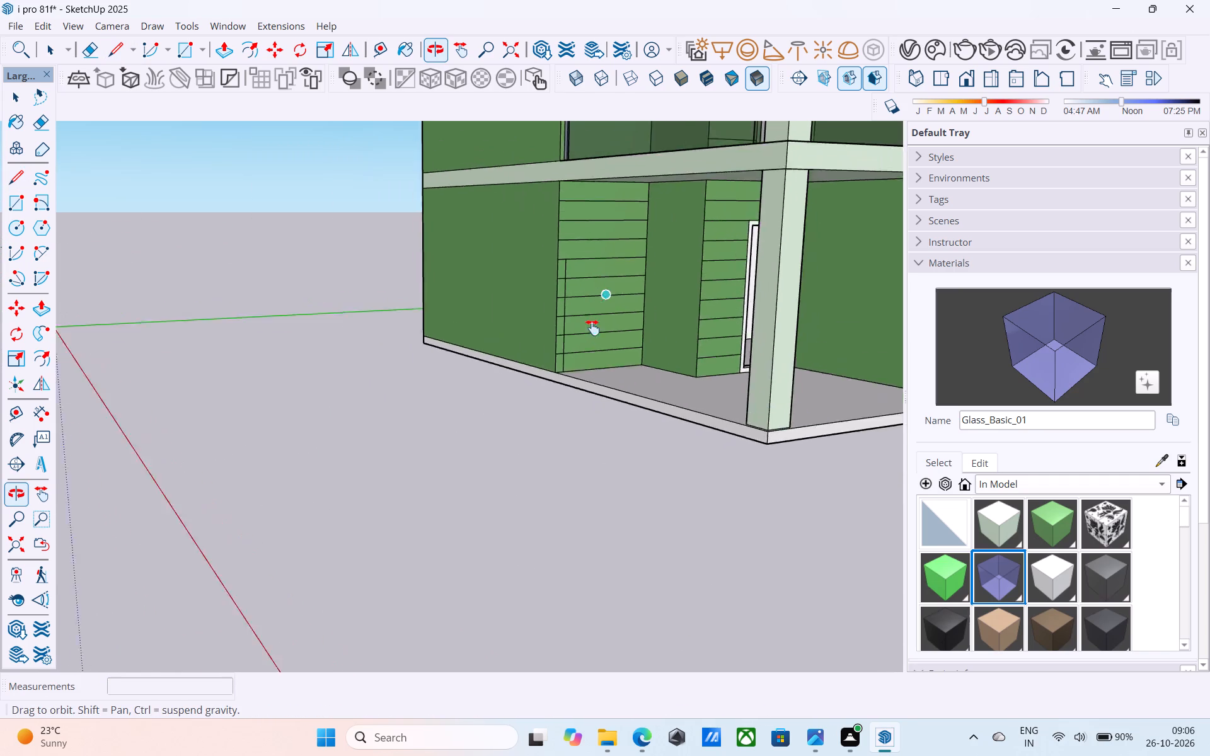
shift+middle_drag(592, 328, 566, 350)
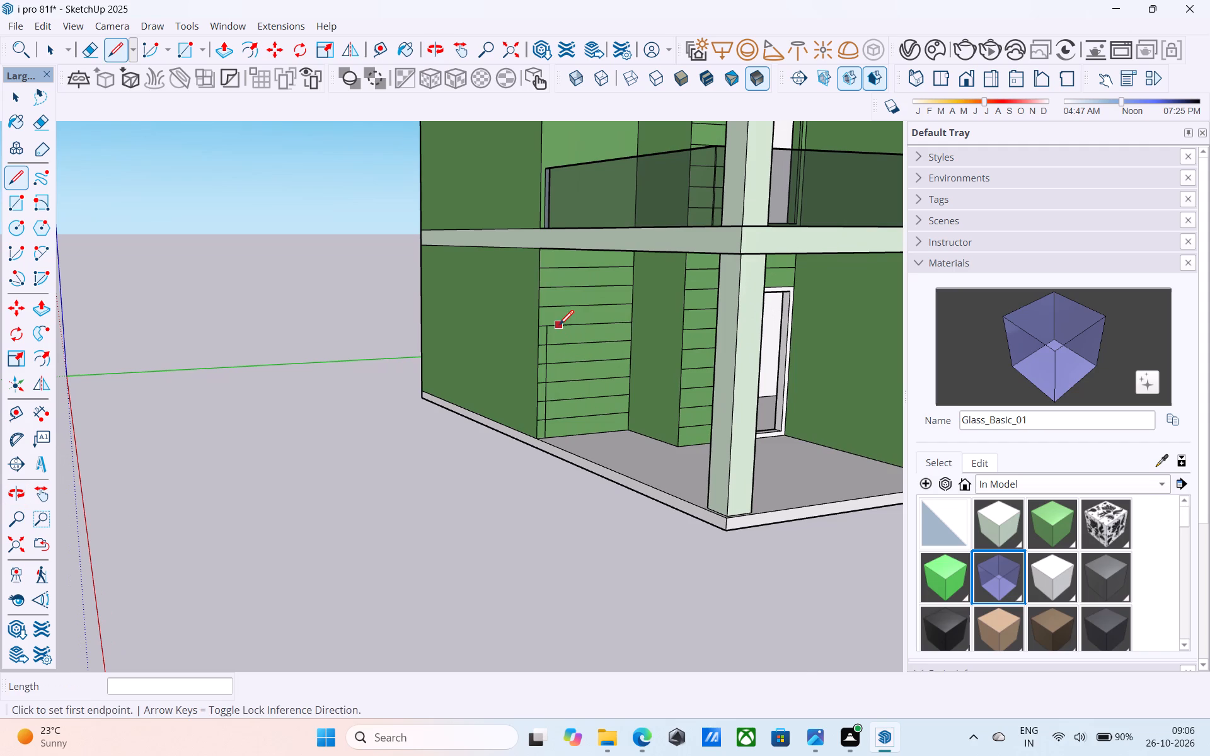
scroll(558, 324, up, 7)
key(e)
scroll(538, 361, up, 3)
drag(538, 361, 538, 370)
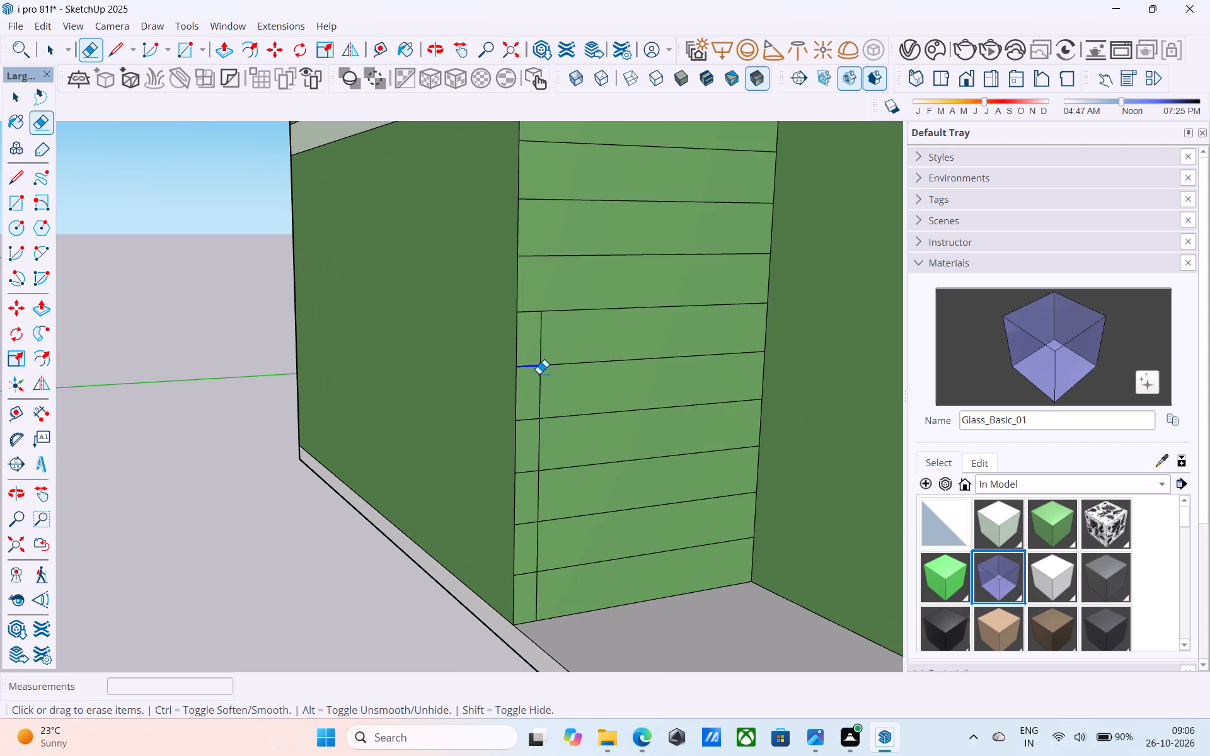
click(530, 420)
click(531, 472)
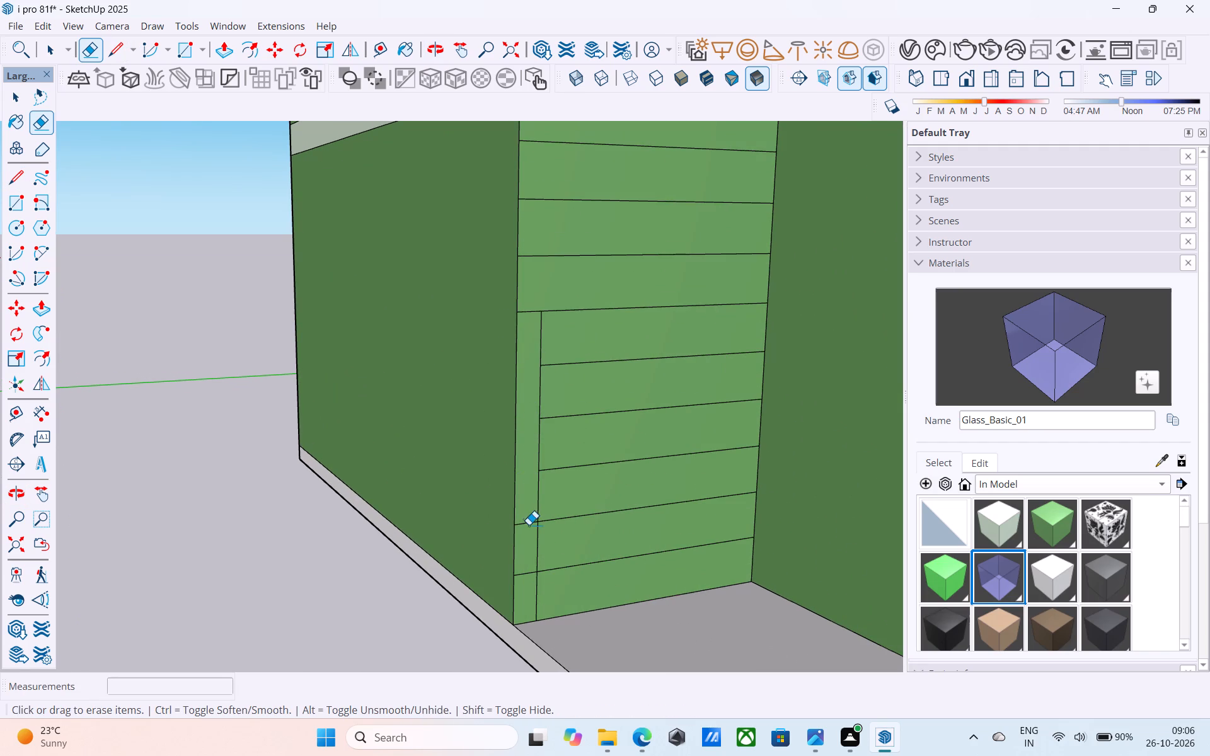
click(527, 524)
click(526, 577)
key(space)
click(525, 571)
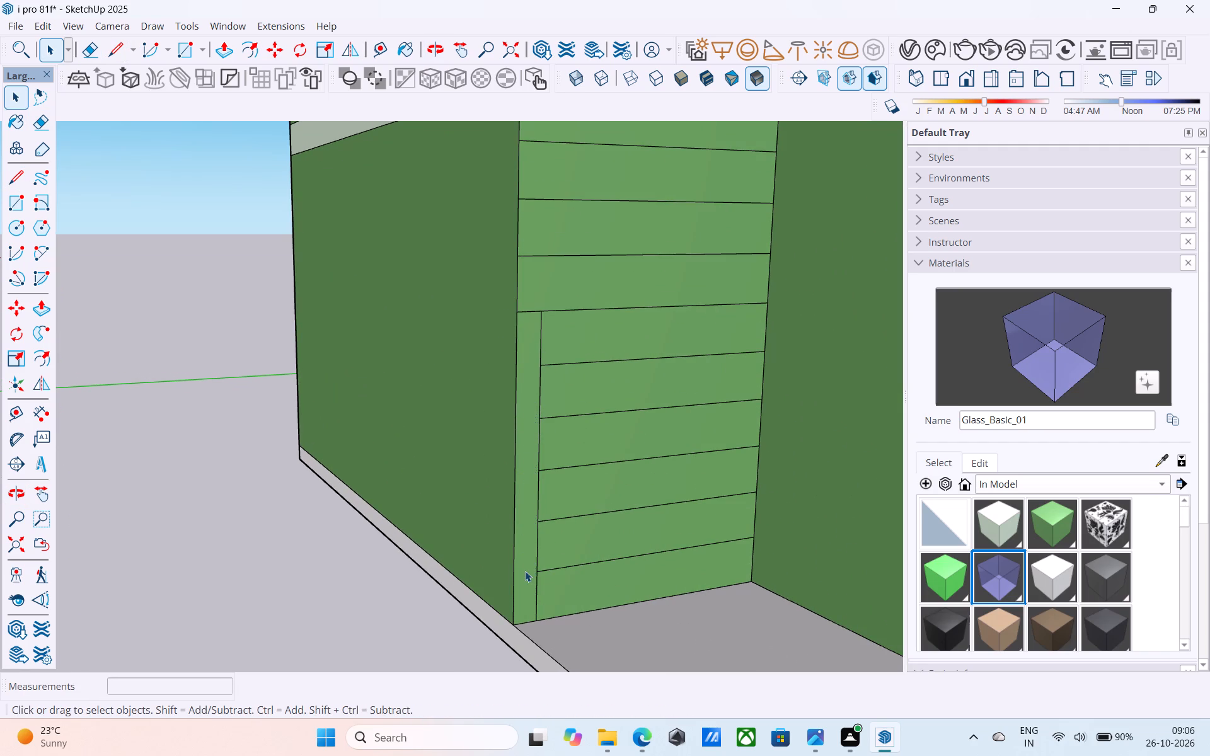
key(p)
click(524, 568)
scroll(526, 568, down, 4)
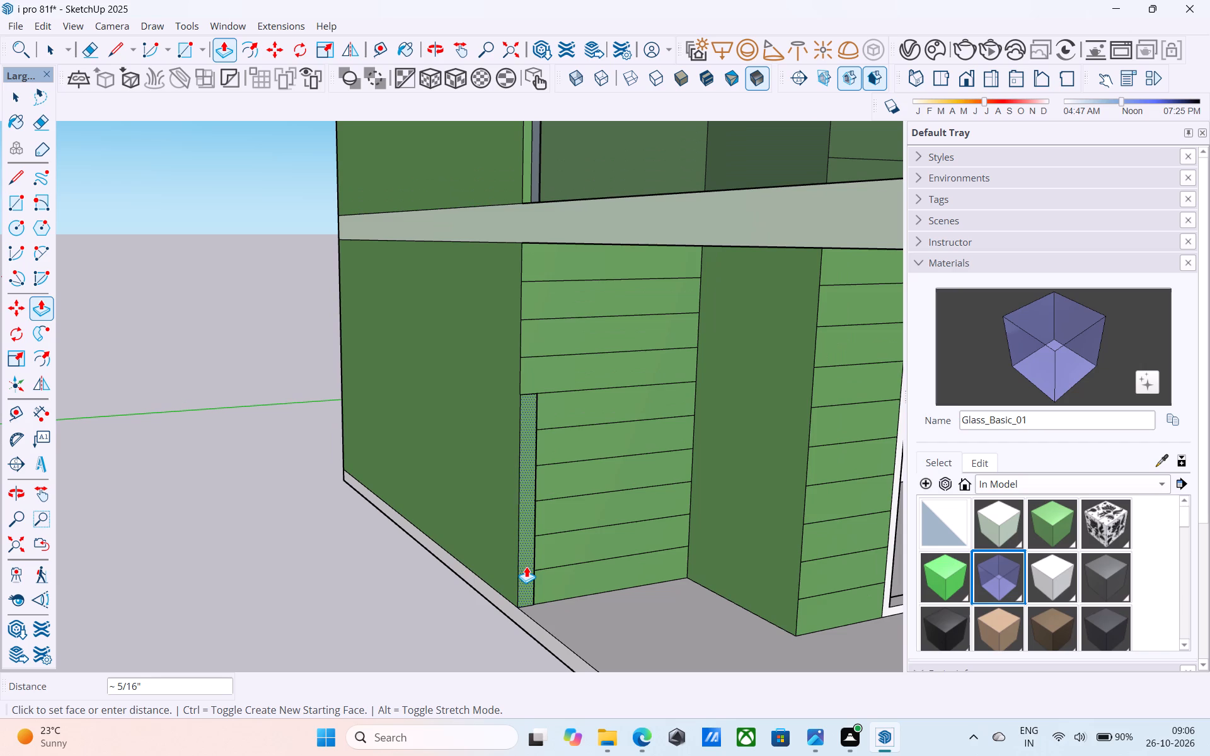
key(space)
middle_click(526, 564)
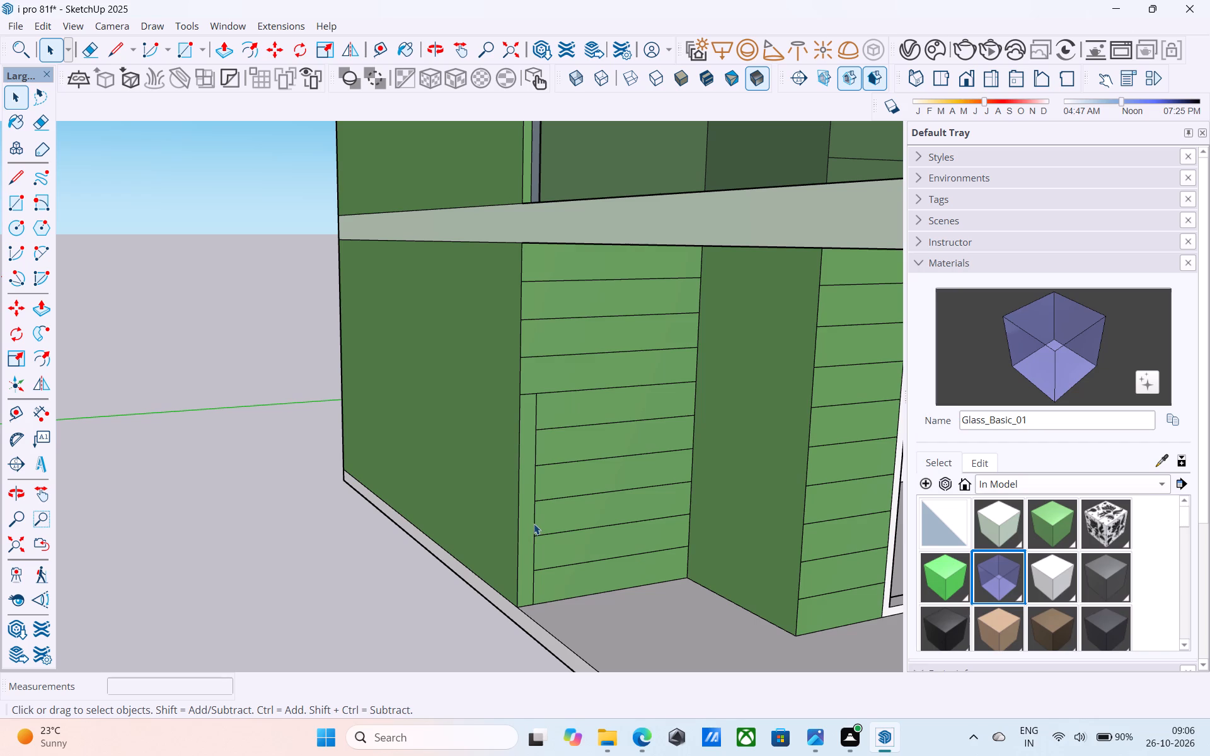
Push/Pull the narrow strip 13' 11" outward to the ground-floor corner column to form a low side wall.
scroll(534, 524, down, 6)
scroll(534, 526, up, 5)
click(529, 524)
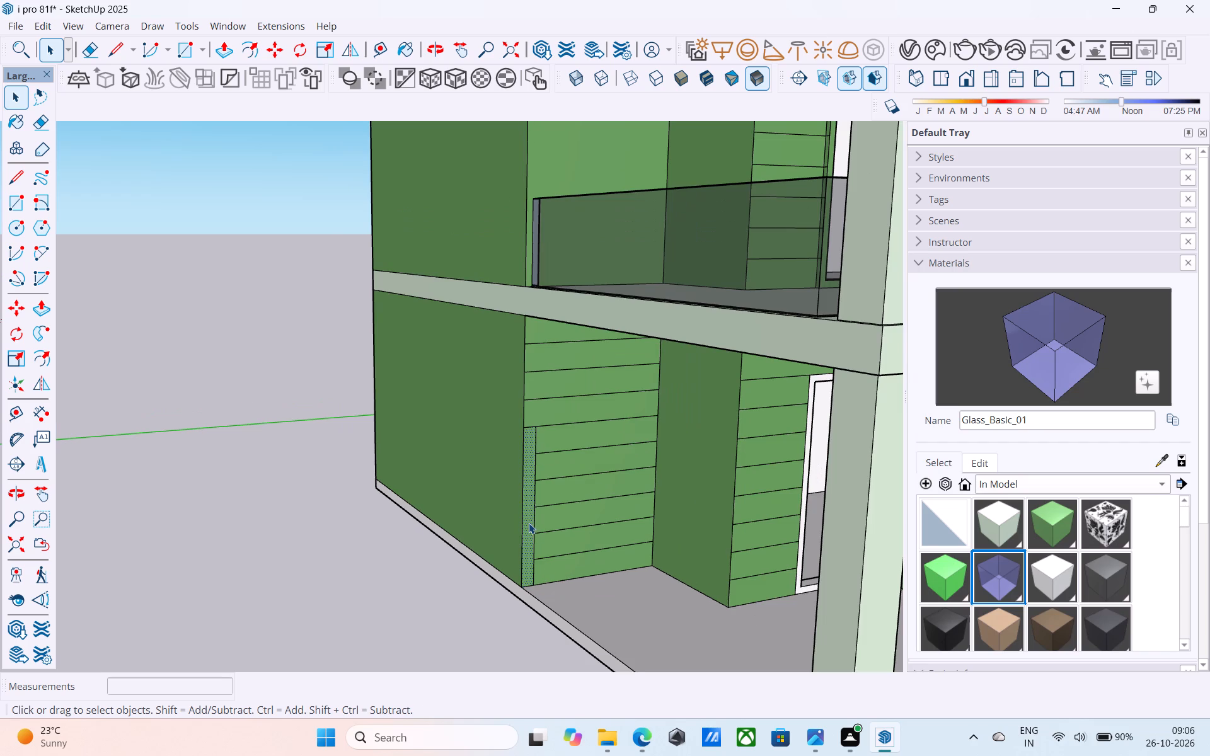
key(p)
click(529, 523)
scroll(533, 526, down, 5)
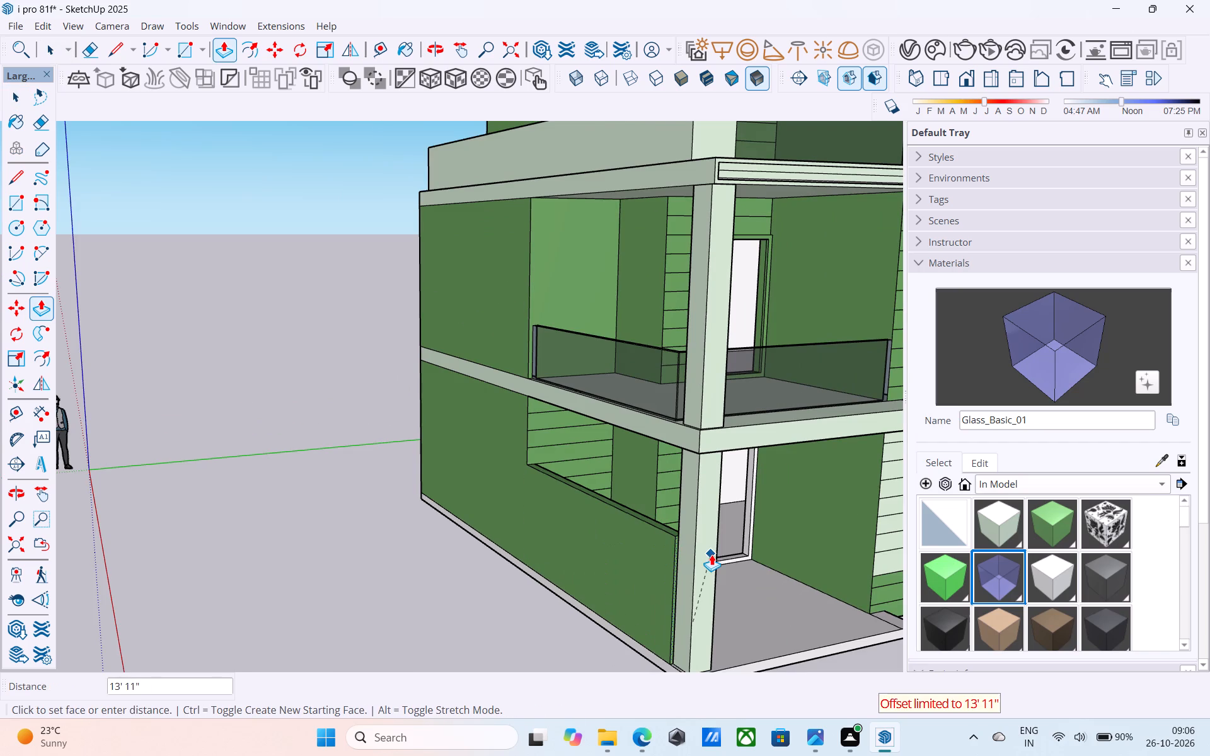
click(711, 555)
middle_drag(715, 552, 798, 545)
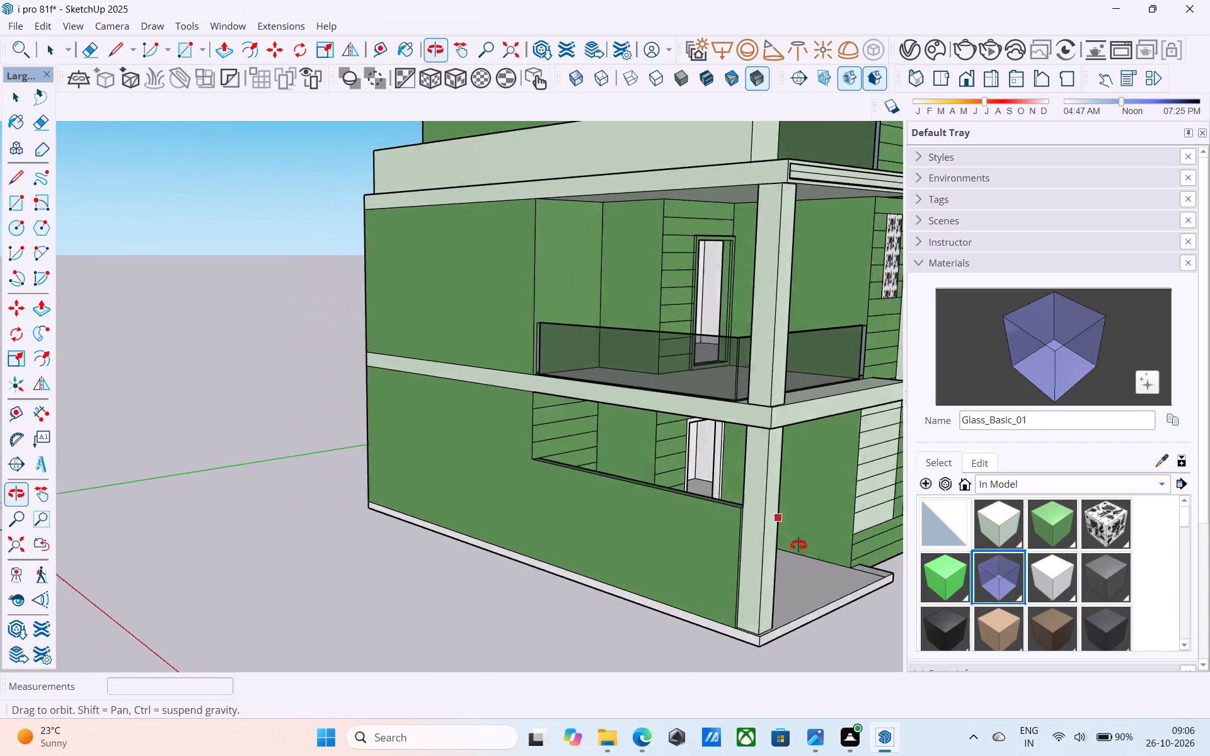
Inspect the ground-floor porch, its low side wall, corner column and floor slab from several angles.
middle_drag(798, 545, 470, 485)
scroll(471, 485, down, 6)
key(space)
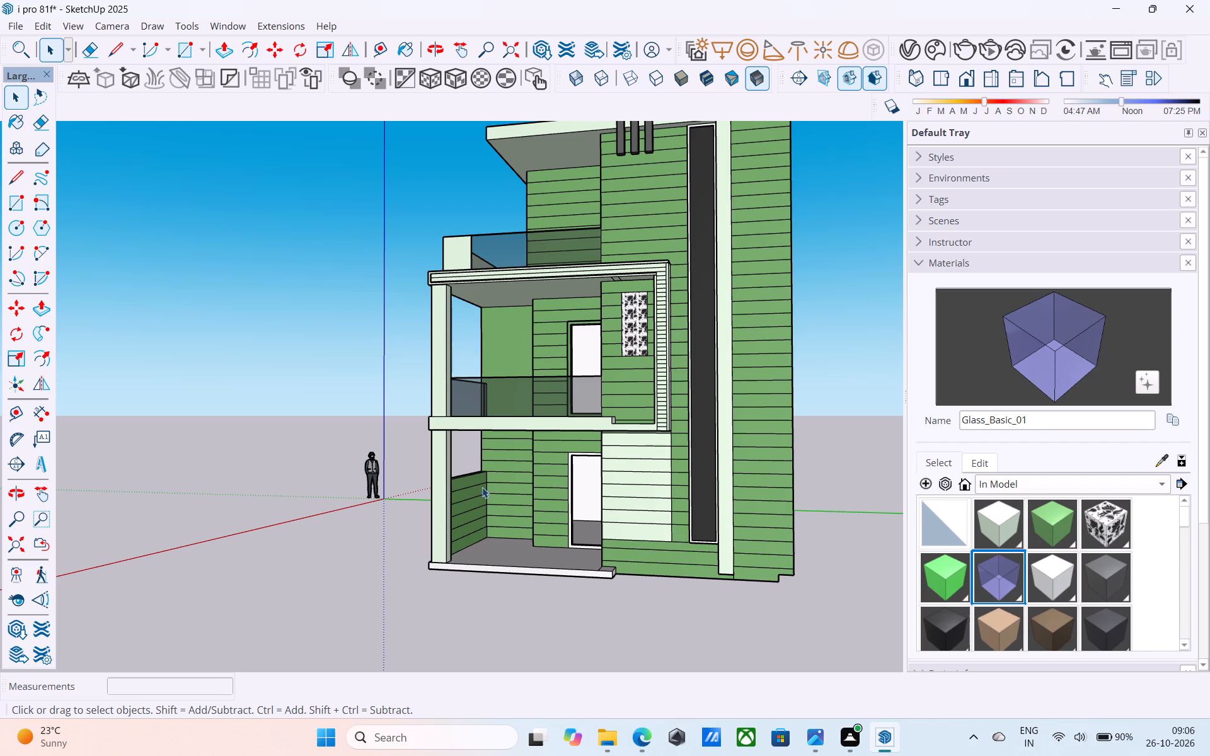
scroll(488, 481, up, 1)
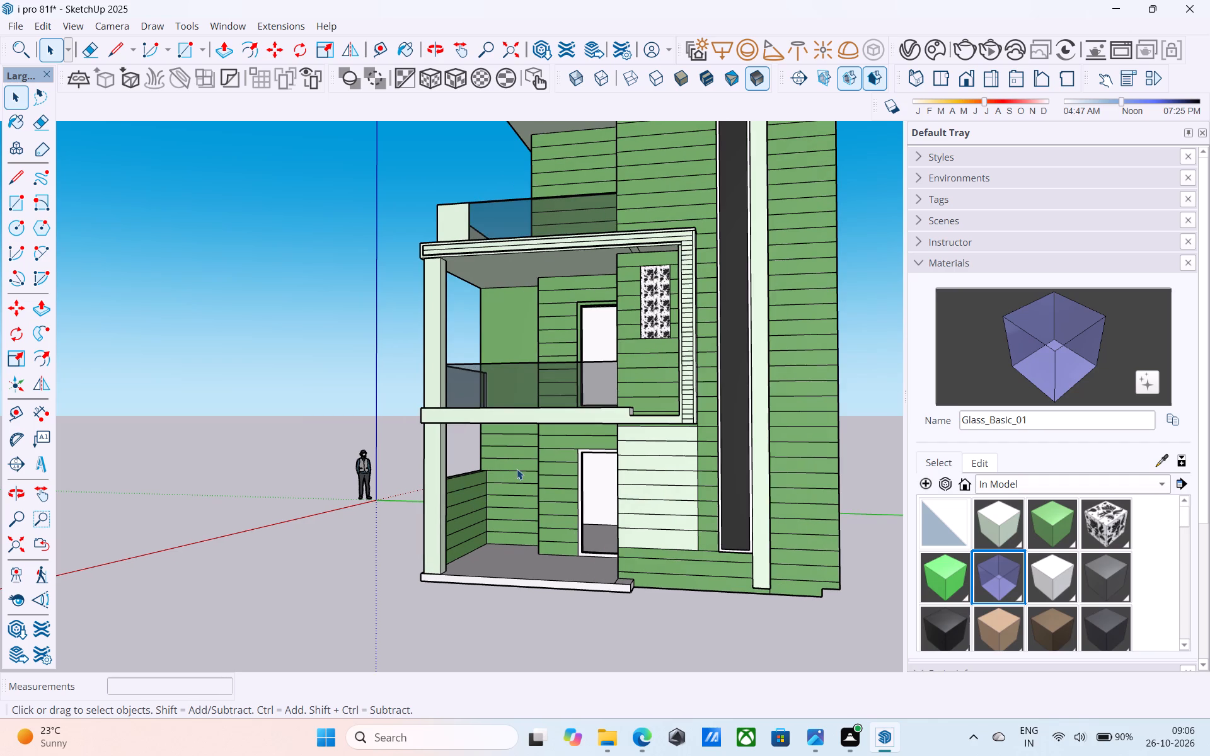
scroll(517, 469, up, 1)
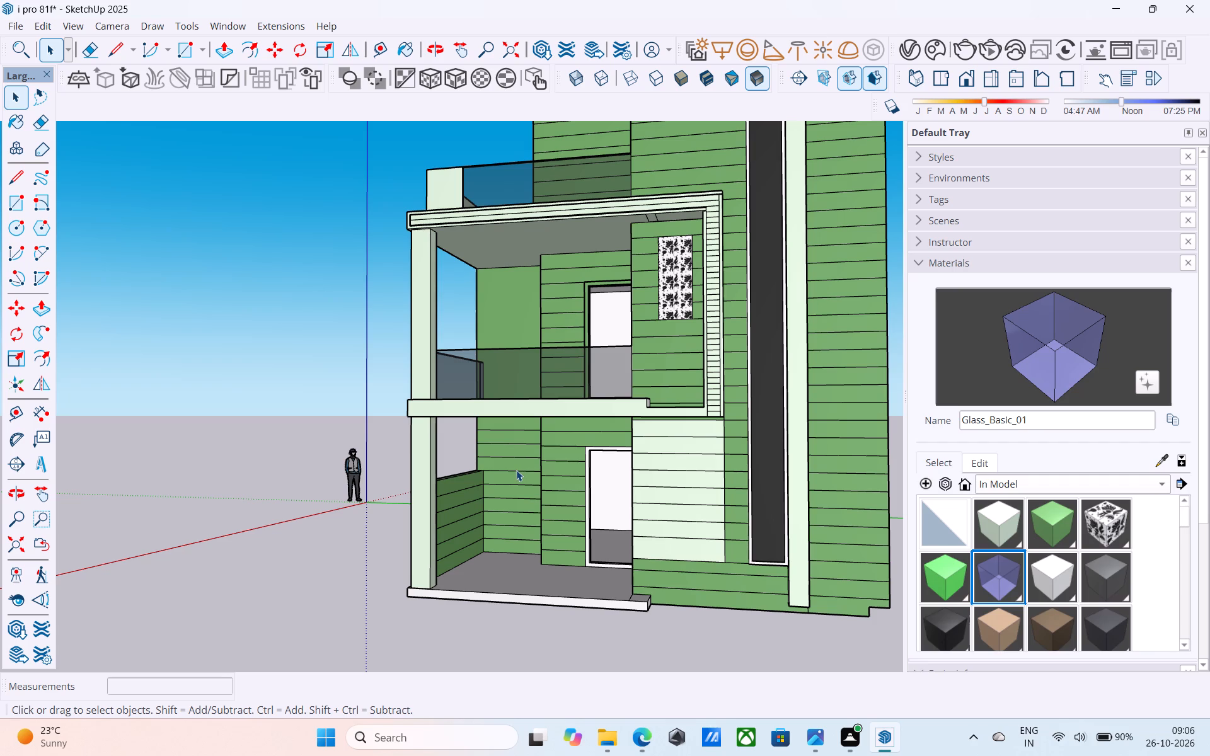
scroll(516, 470, down, 4)
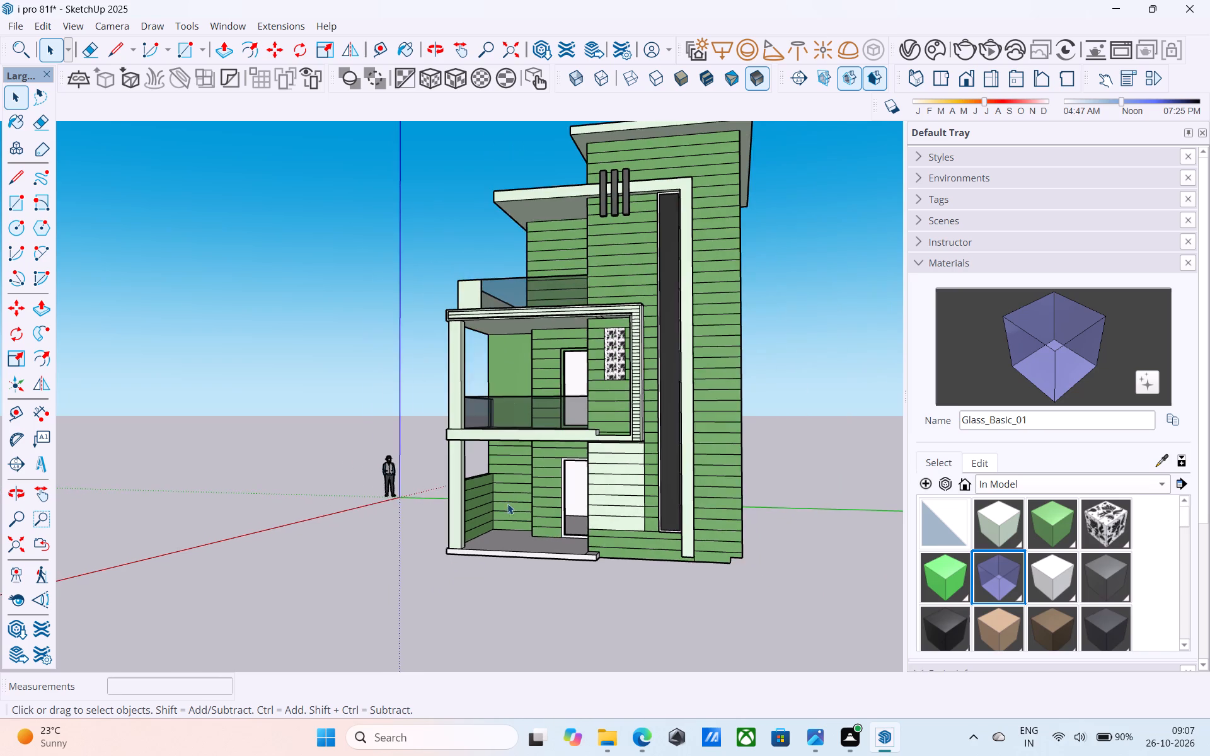
middle_drag(506, 507, 584, 483)
middle_drag(565, 486, 647, 508)
scroll(634, 483, up, 5)
middle_drag(611, 491, 444, 500)
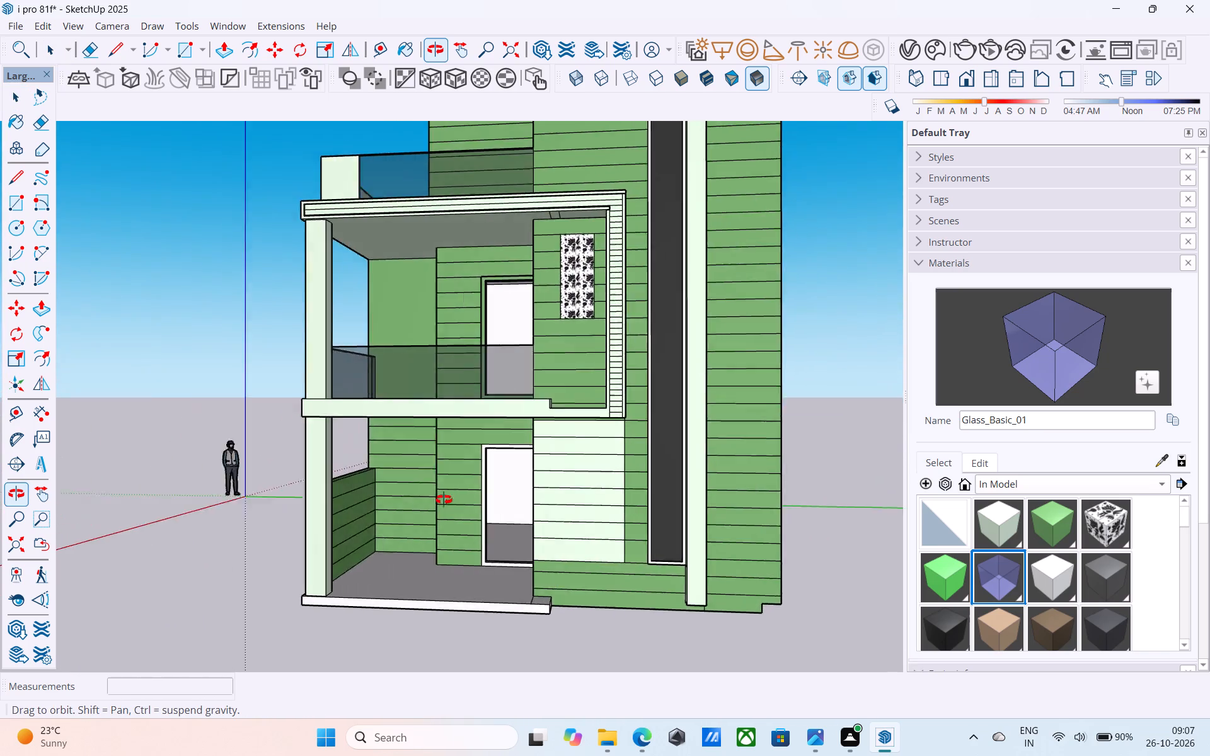
middle_drag(444, 500, 393, 521)
scroll(407, 520, down, 3)
middle_drag(407, 520, 517, 592)
scroll(579, 593, up, 2)
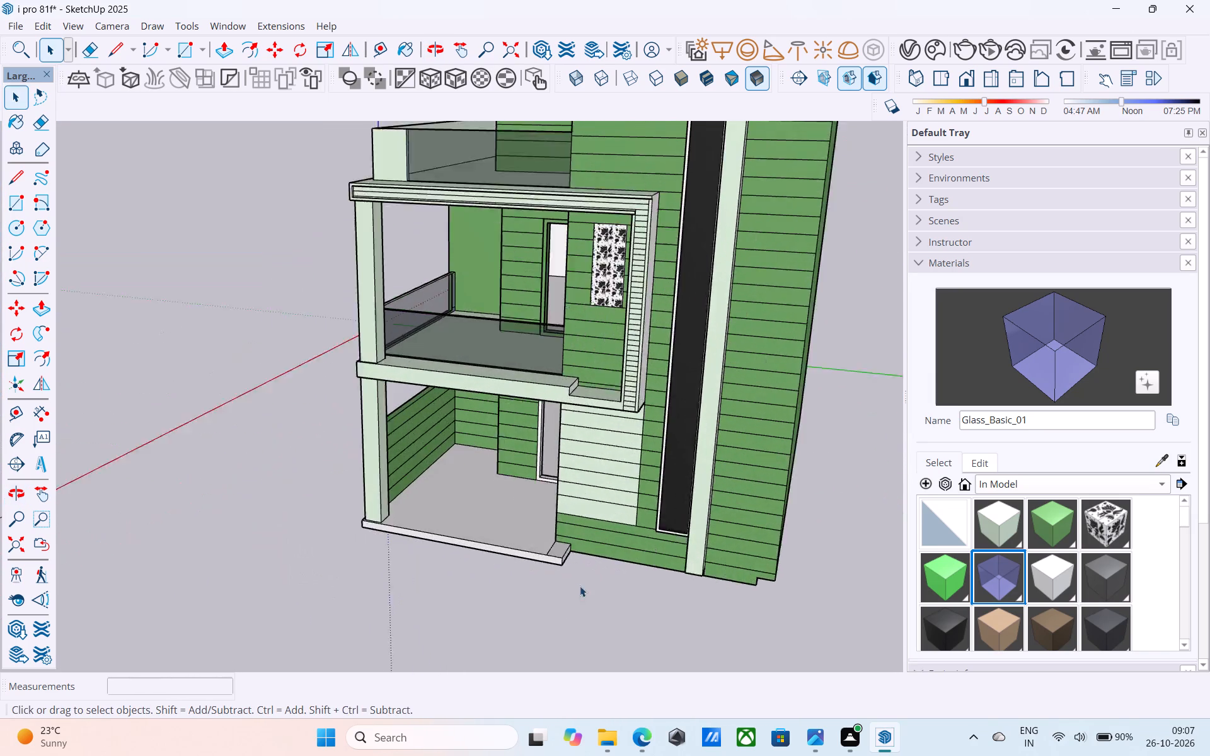
scroll(580, 586, up, 7)
scroll(548, 541, up, 4)
key(e)
click(538, 529)
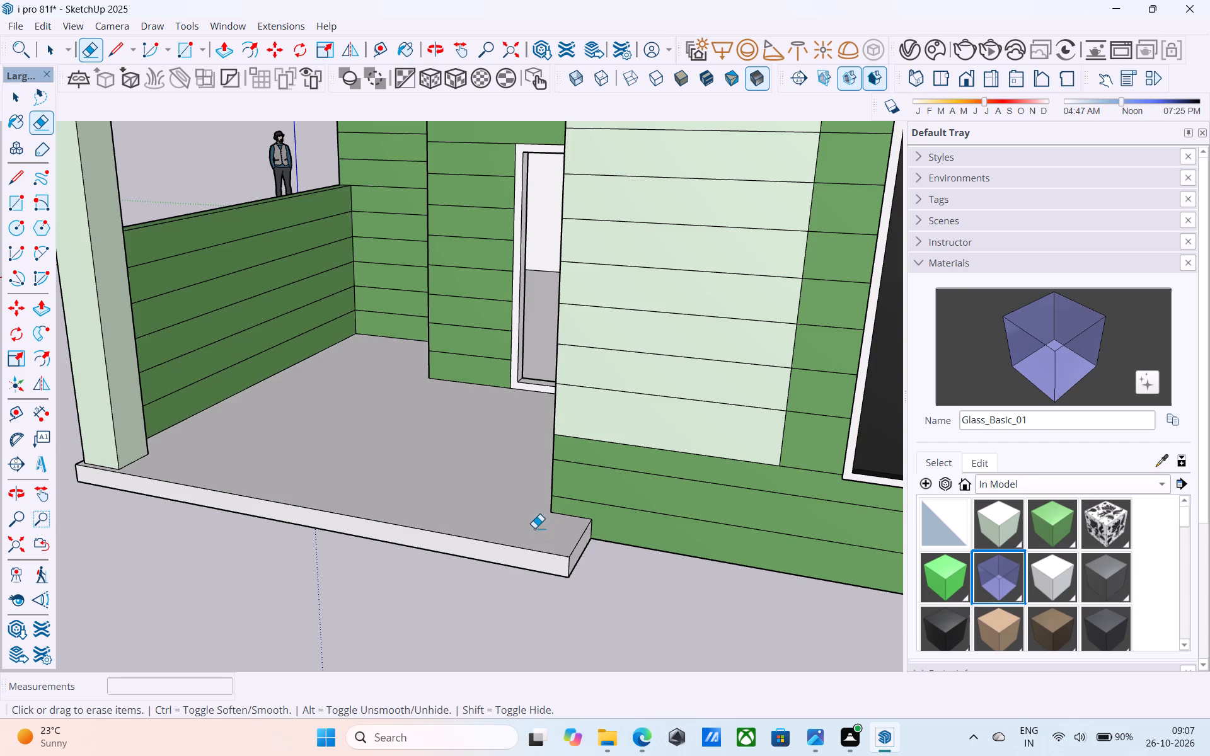
key(space)
scroll(535, 528, down, 5)
middle_drag(535, 528, 523, 522)
middle_drag(531, 532, 531, 543)
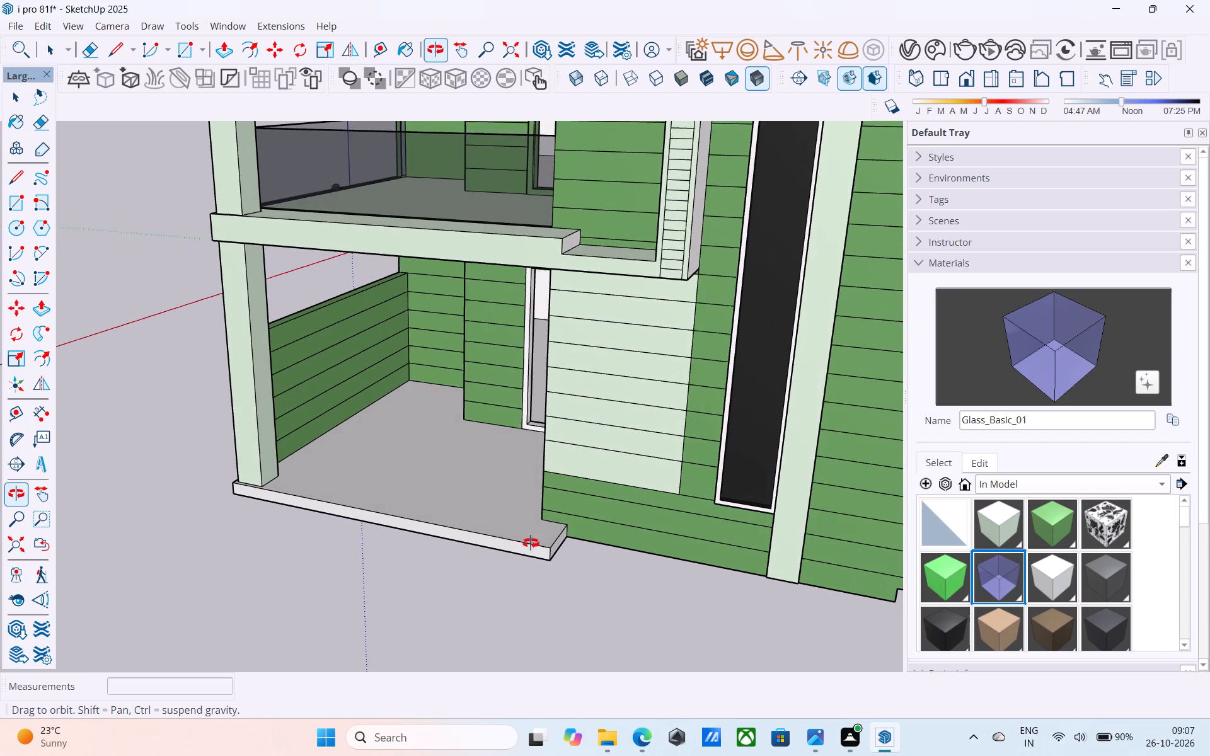
middle_drag(531, 543, 534, 539)
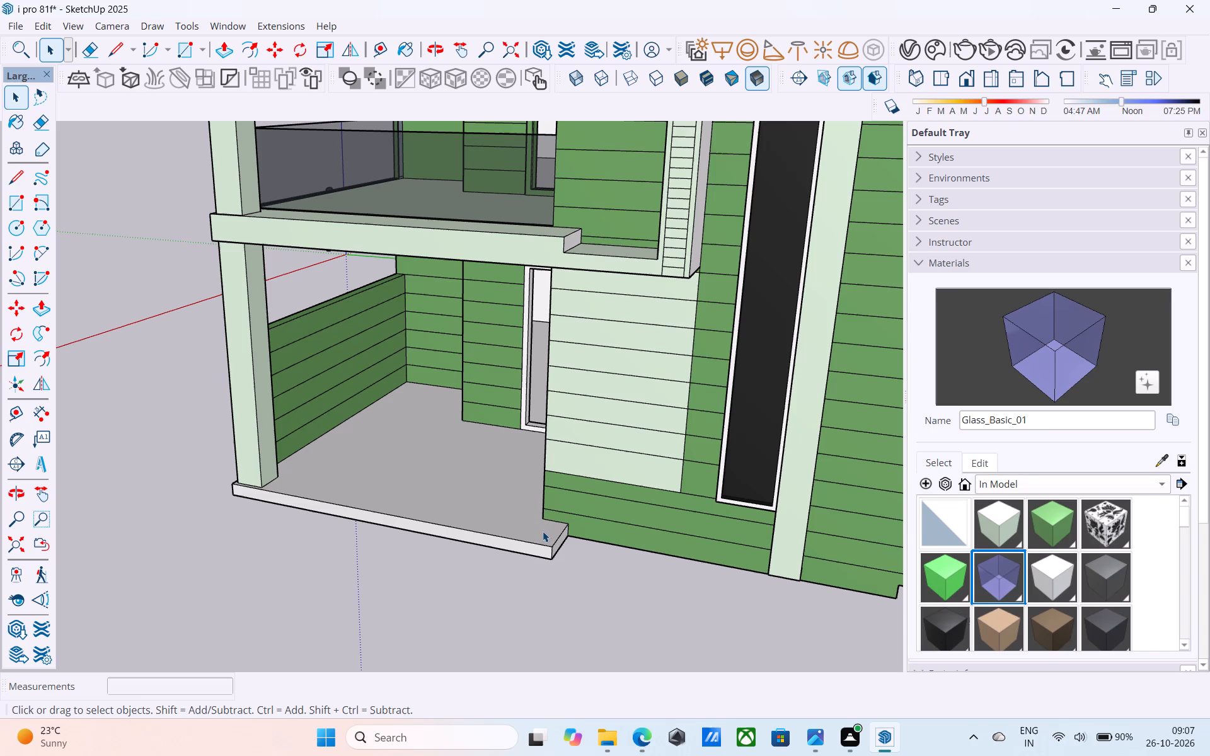
middle_drag(550, 558, 545, 541)
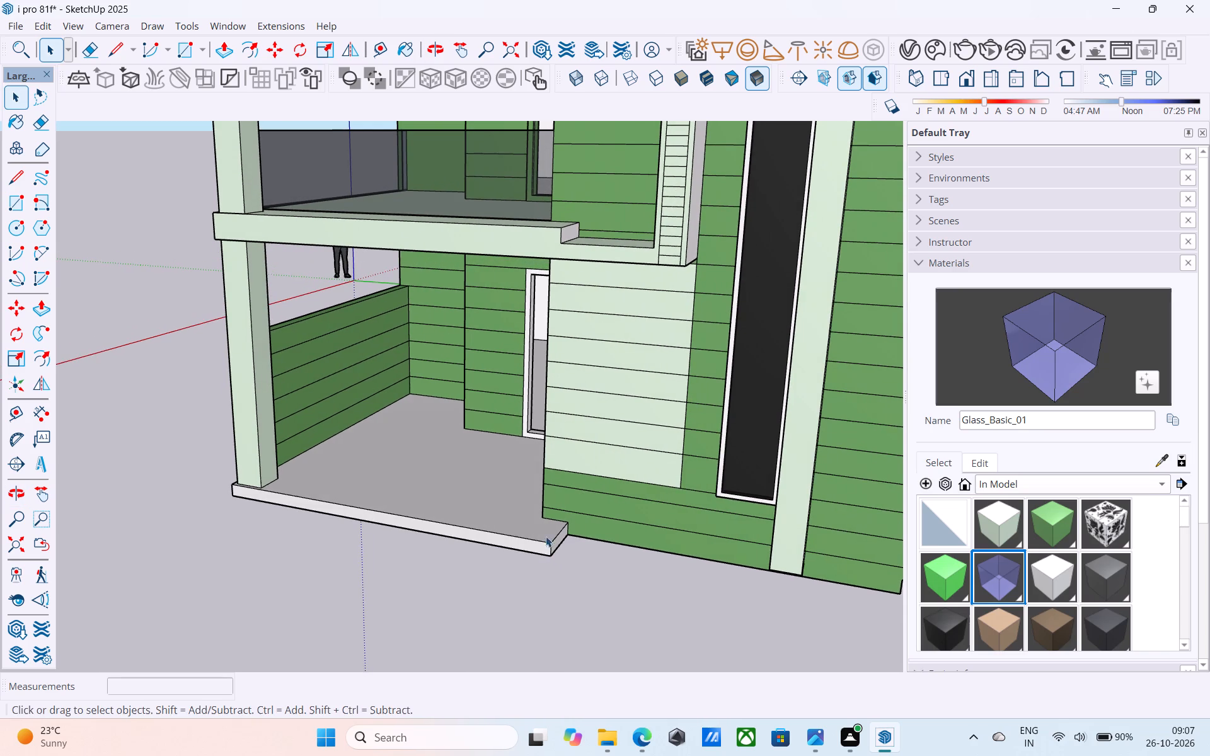
scroll(550, 515, up, 1)
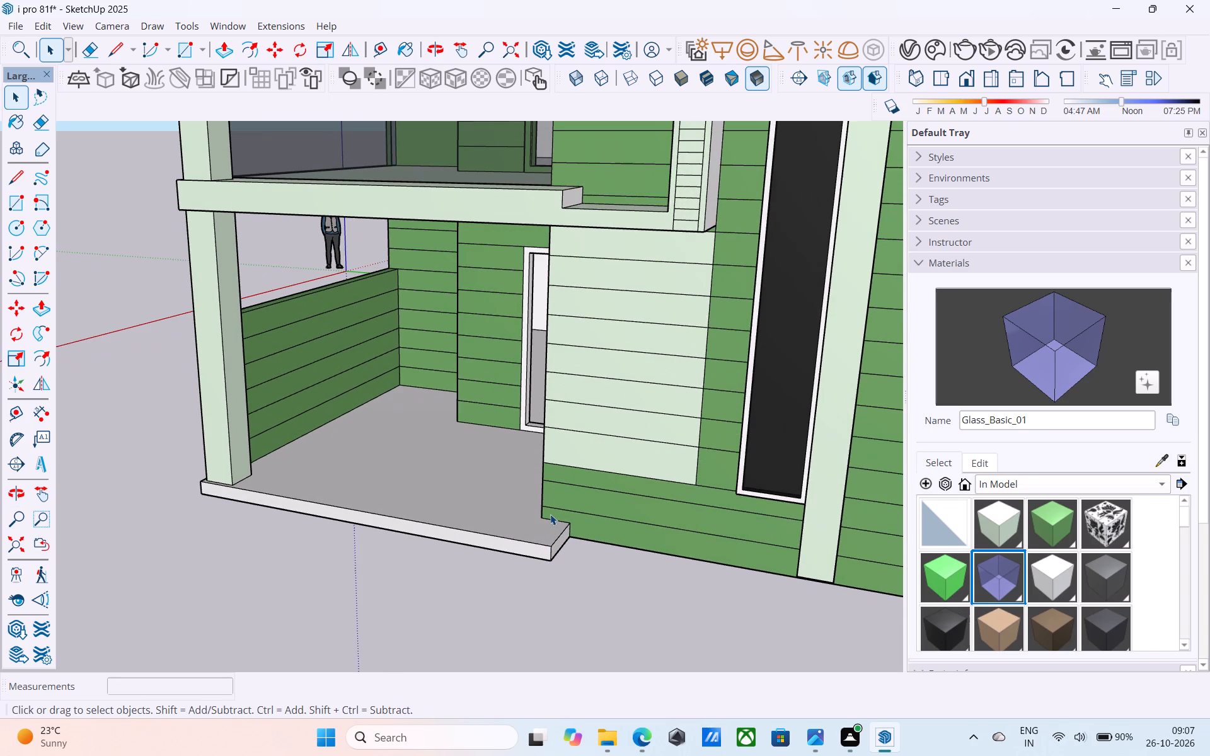
middle_drag(550, 513, 567, 593)
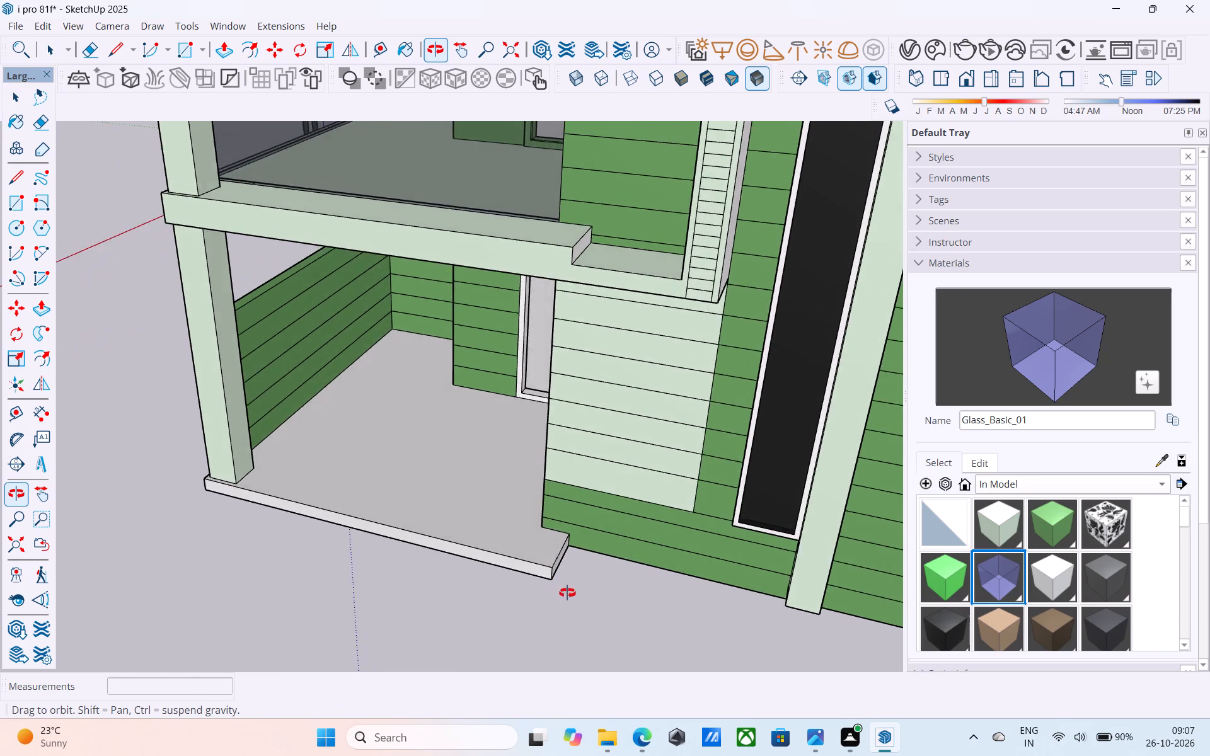
middle_drag(567, 593, 586, 578)
middle_drag(585, 573, 583, 559)
scroll(568, 561, up, 5)
scroll(567, 556, down, 3)
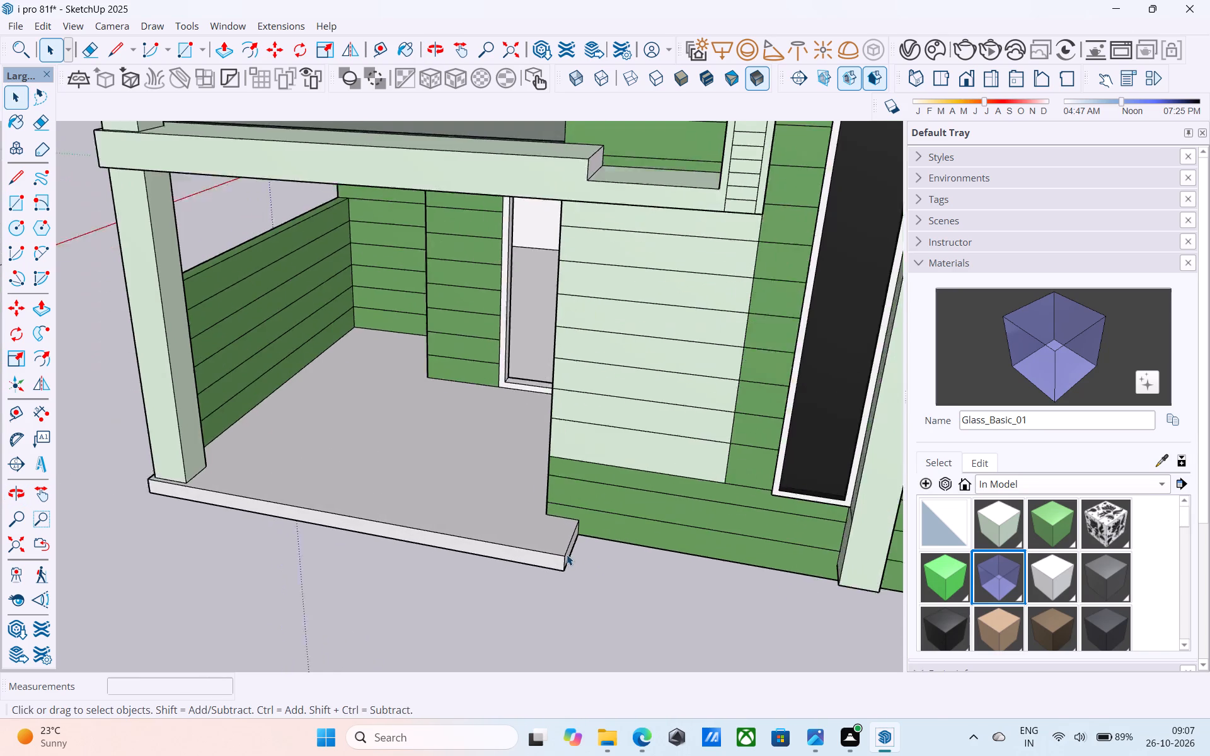
scroll(567, 554, down, 2)
middle_drag(567, 554, 537, 581)
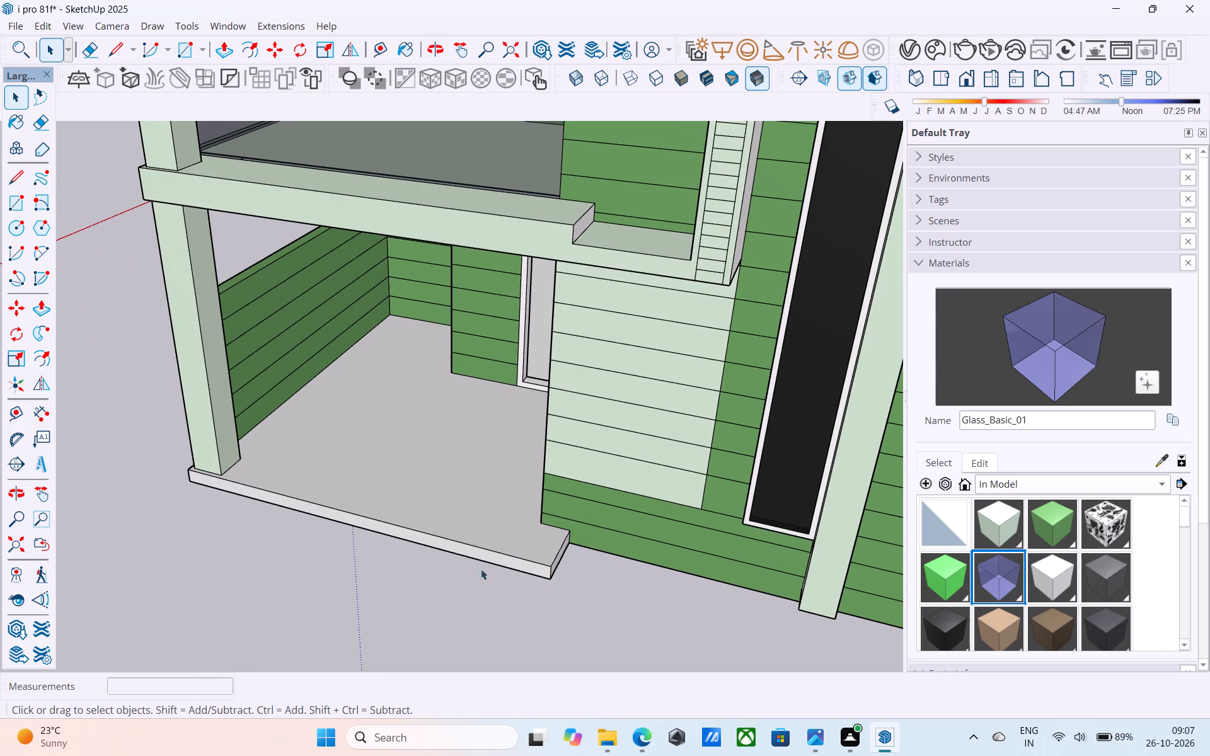
scroll(236, 416, down, 2)
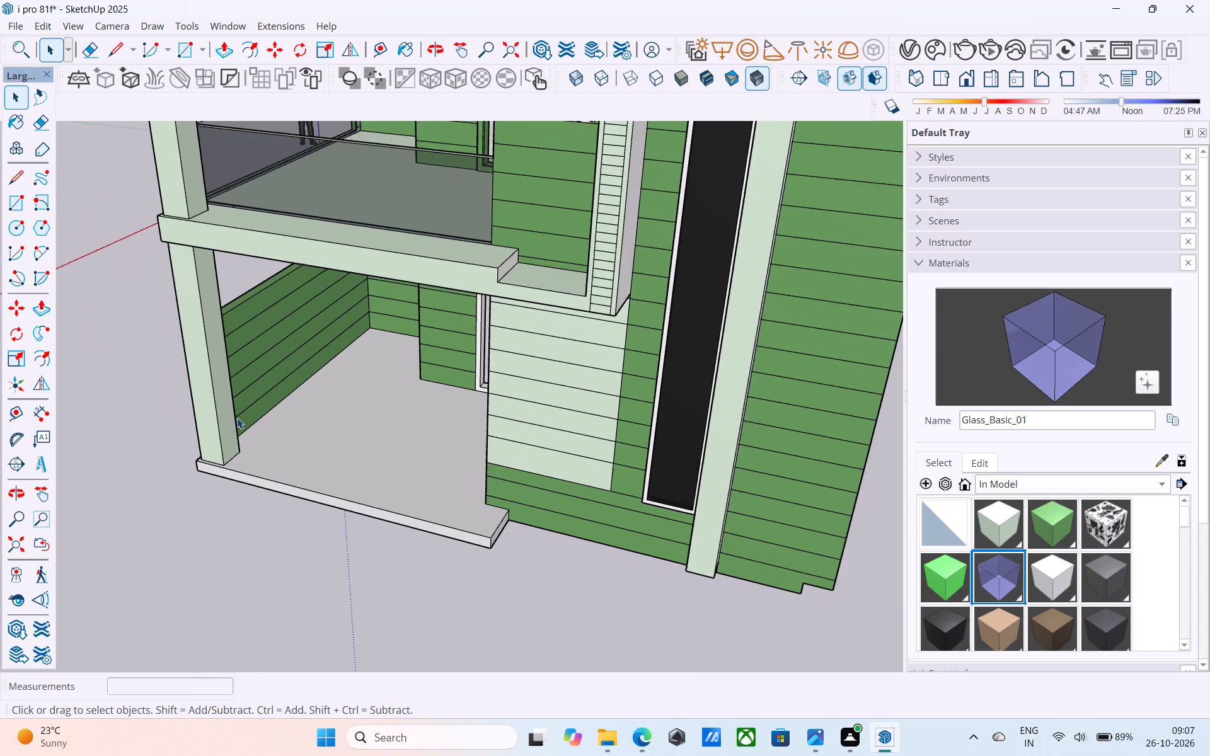
Push/Pull the front edge face of the ground-floor porch slab 1' outward.
middle_drag(238, 418, 502, 441)
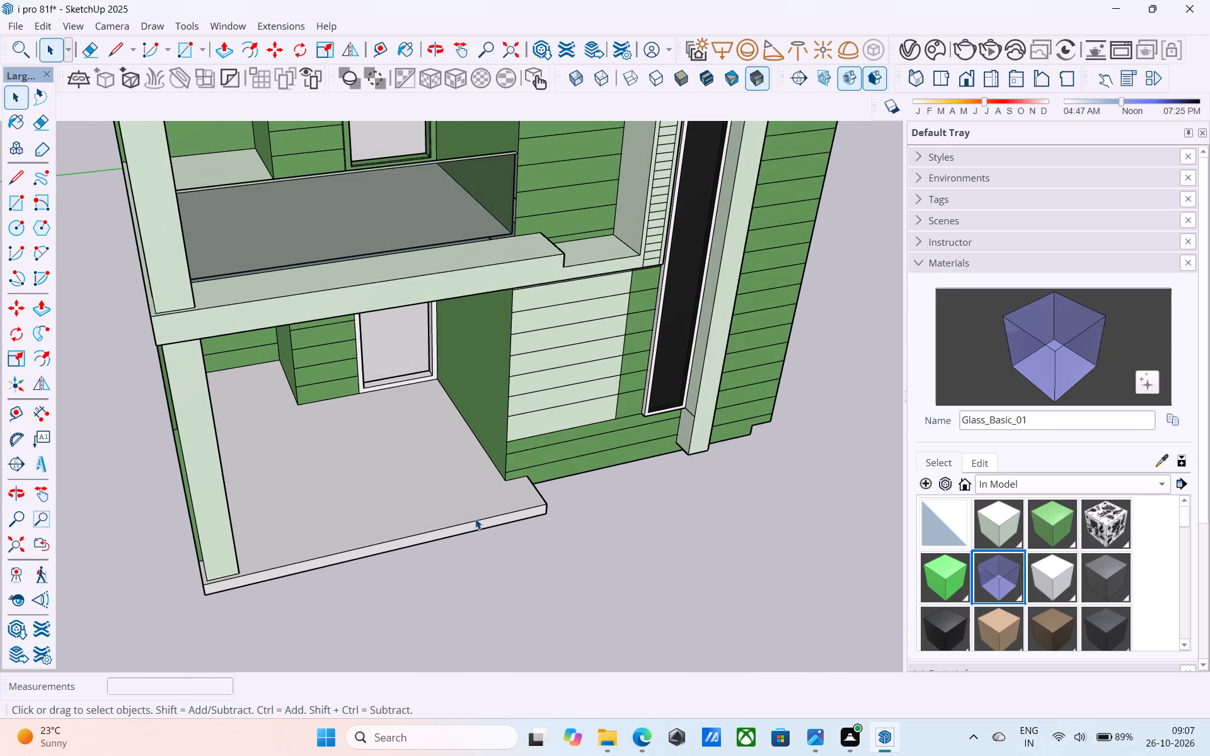
middle_drag(475, 518, 473, 454)
scroll(495, 525, up, 3)
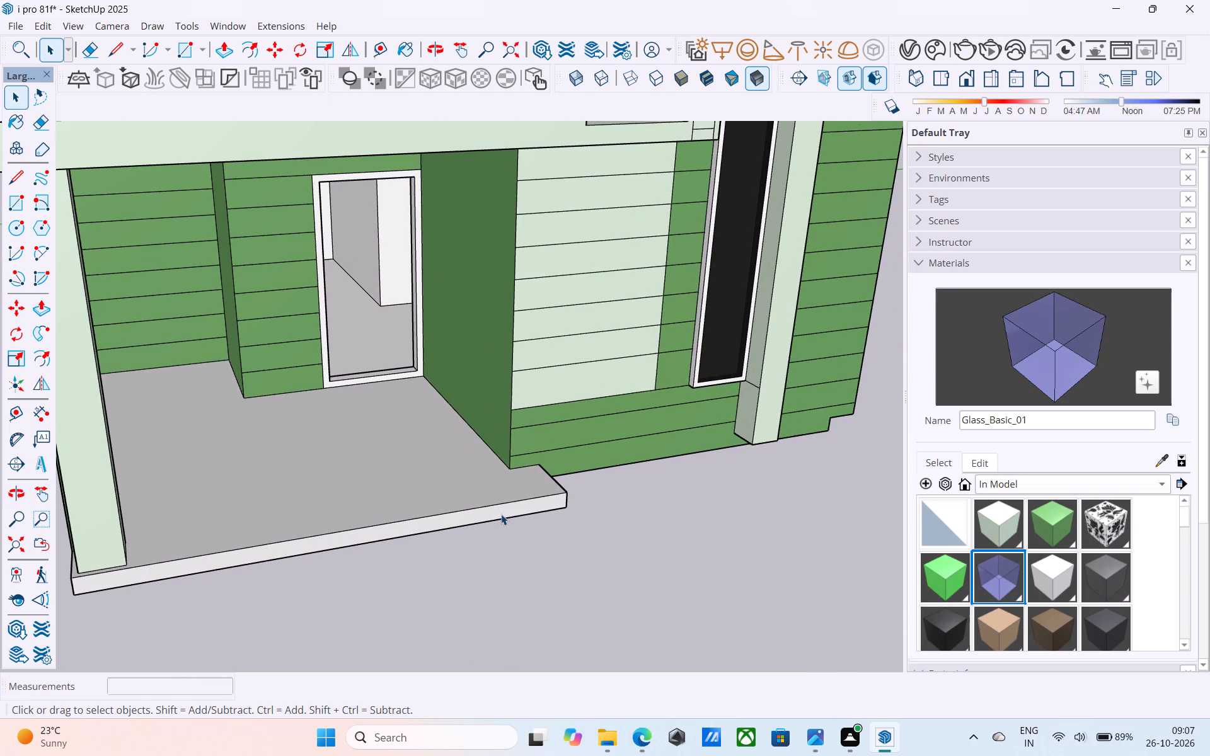
click(501, 514)
key(p)
click(504, 508)
key(1)
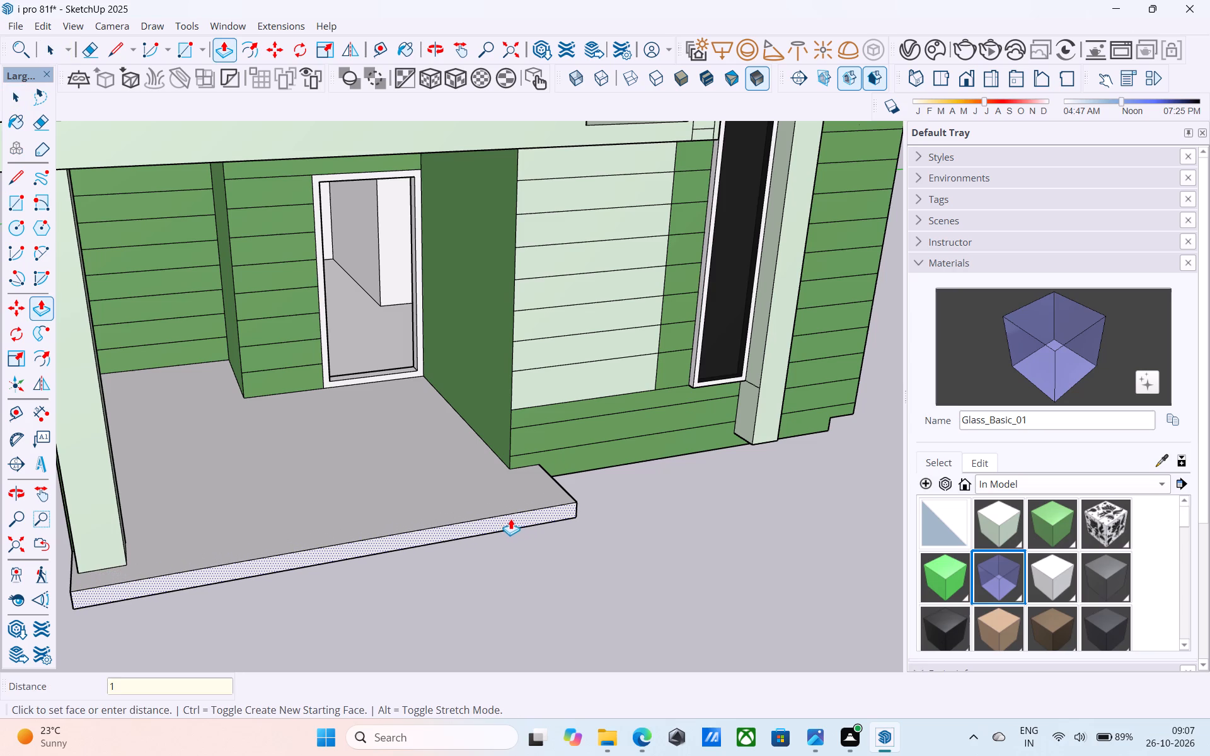
key(apostrophe)
key(Return)
scroll(578, 464, down, 7)
key(space)
Push/Pull the front end face of the low side wall outward to the porch slab's extended front edge.
middle_drag(584, 464, 598, 550)
scroll(409, 537, up, 9)
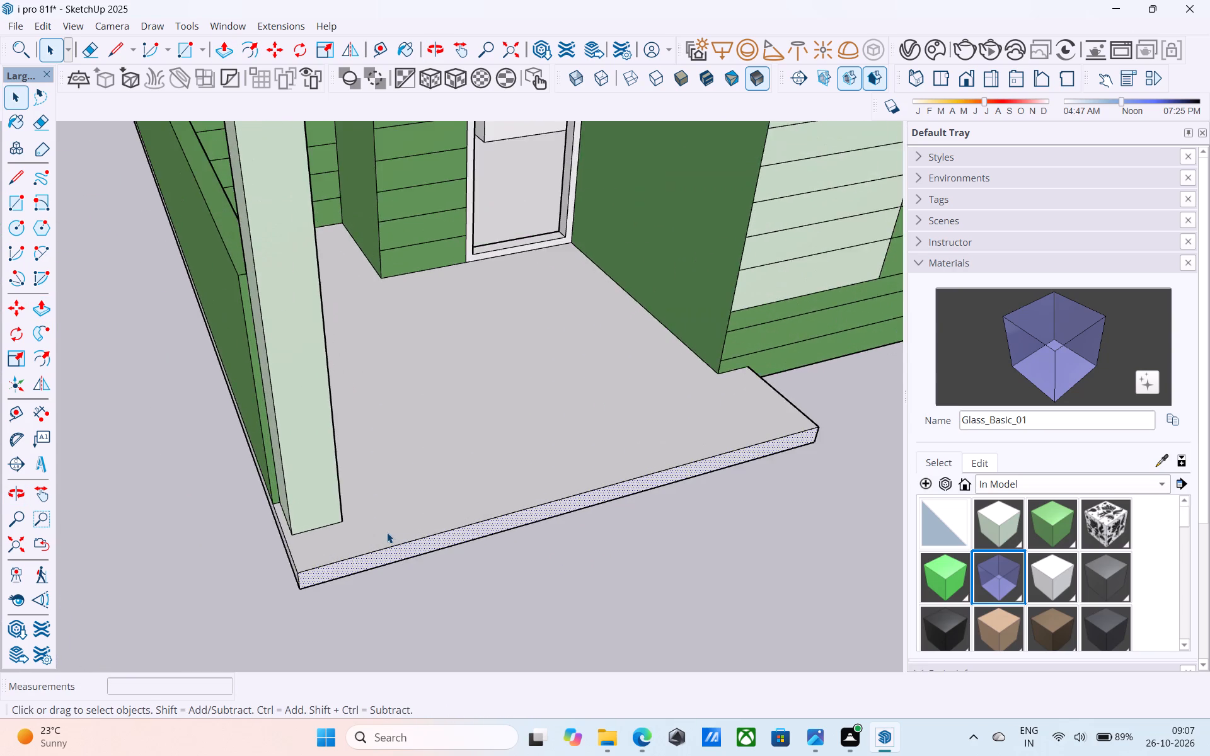
scroll(387, 532, up, 3)
middle_drag(265, 532, 395, 503)
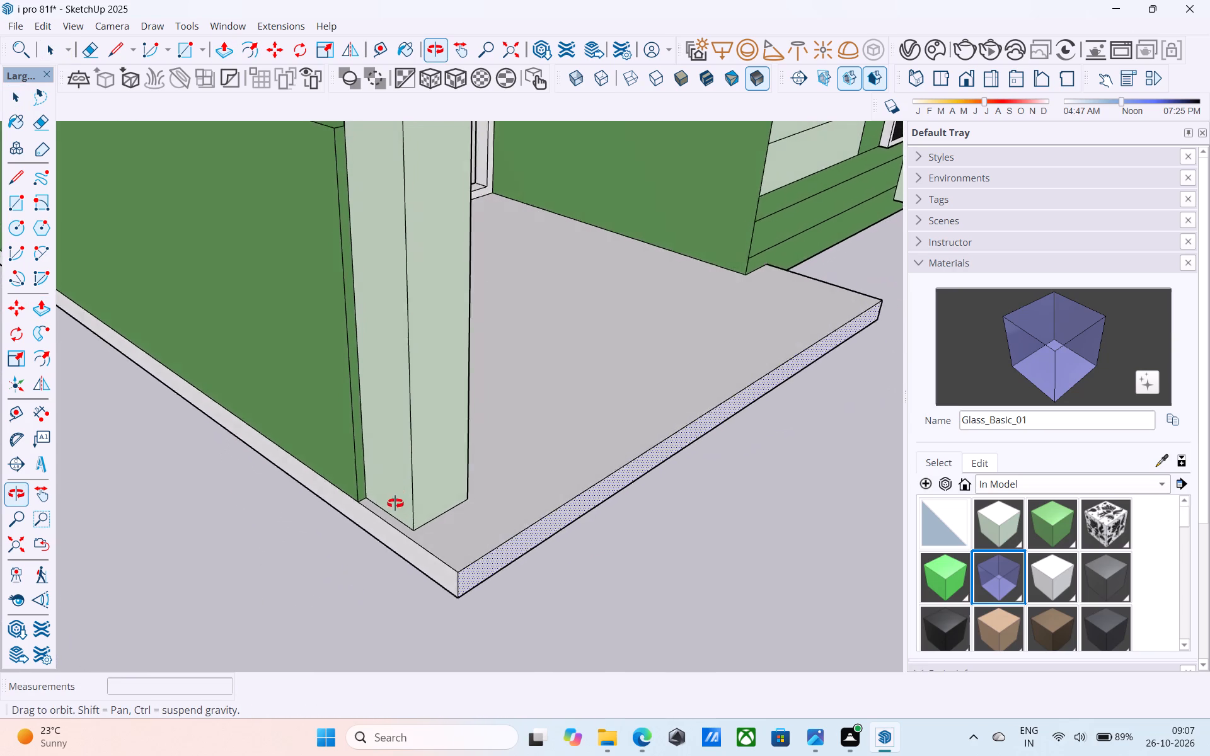
middle_drag(395, 503, 329, 508)
scroll(325, 526, up, 1)
click(286, 457)
key(p)
click(286, 455)
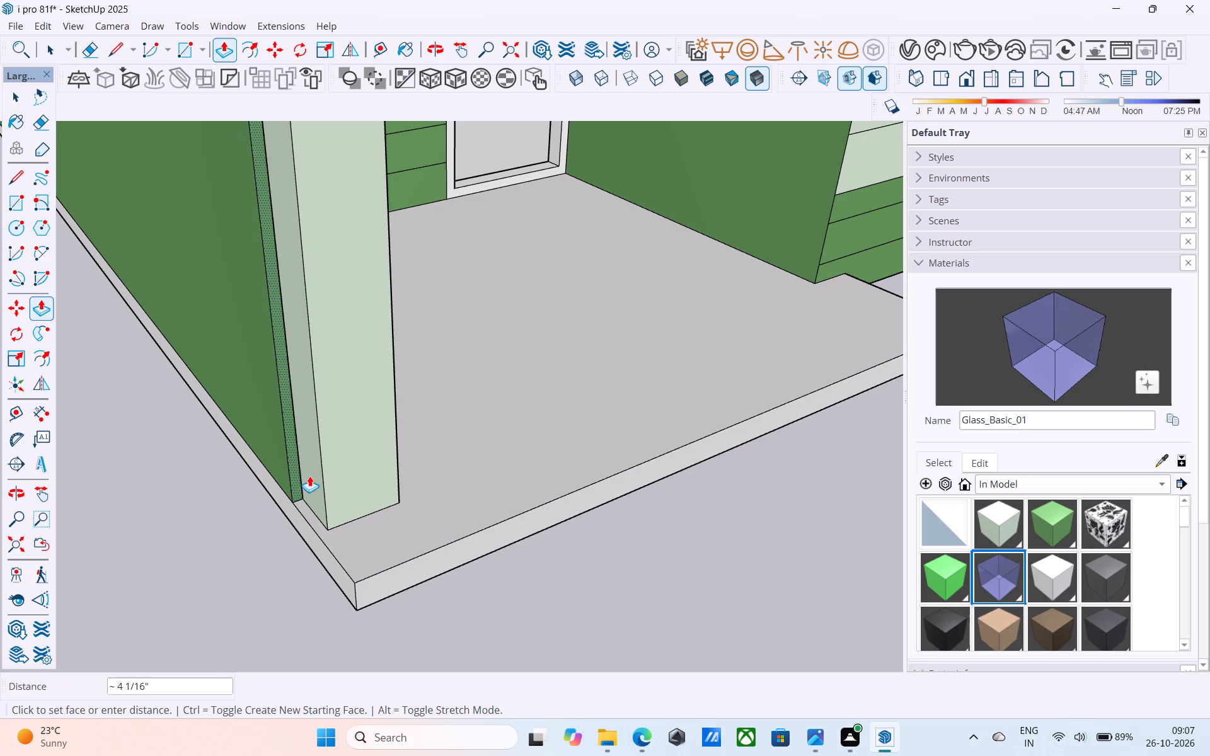
scroll(314, 484, down, 1)
click(362, 557)
scroll(384, 533, down, 5)
middle_drag(384, 533, 243, 540)
key(space)
Push/Pull the inner face of the side wall's front extension inward 1.5', then revise it to 1', forming a post before the column.
scroll(419, 388, down, 4)
middle_drag(420, 388, 192, 410)
scroll(249, 374, up, 4)
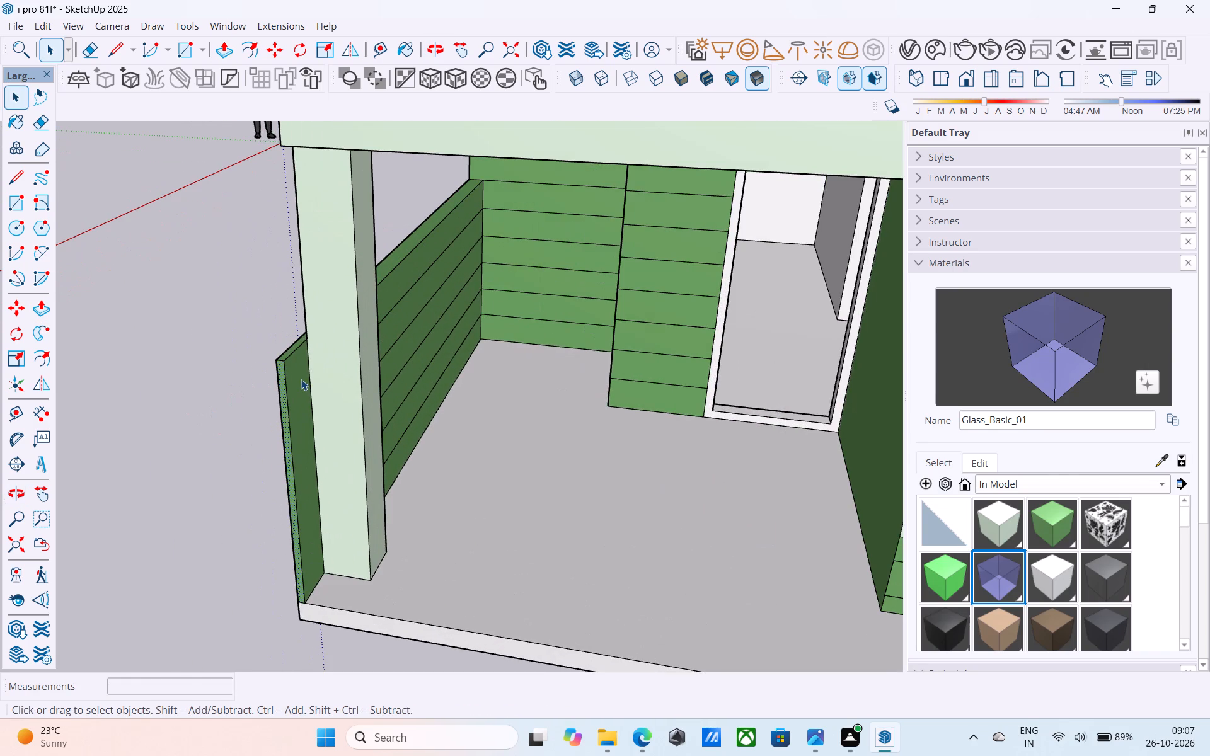
click(301, 379)
key(p)
click(301, 379)
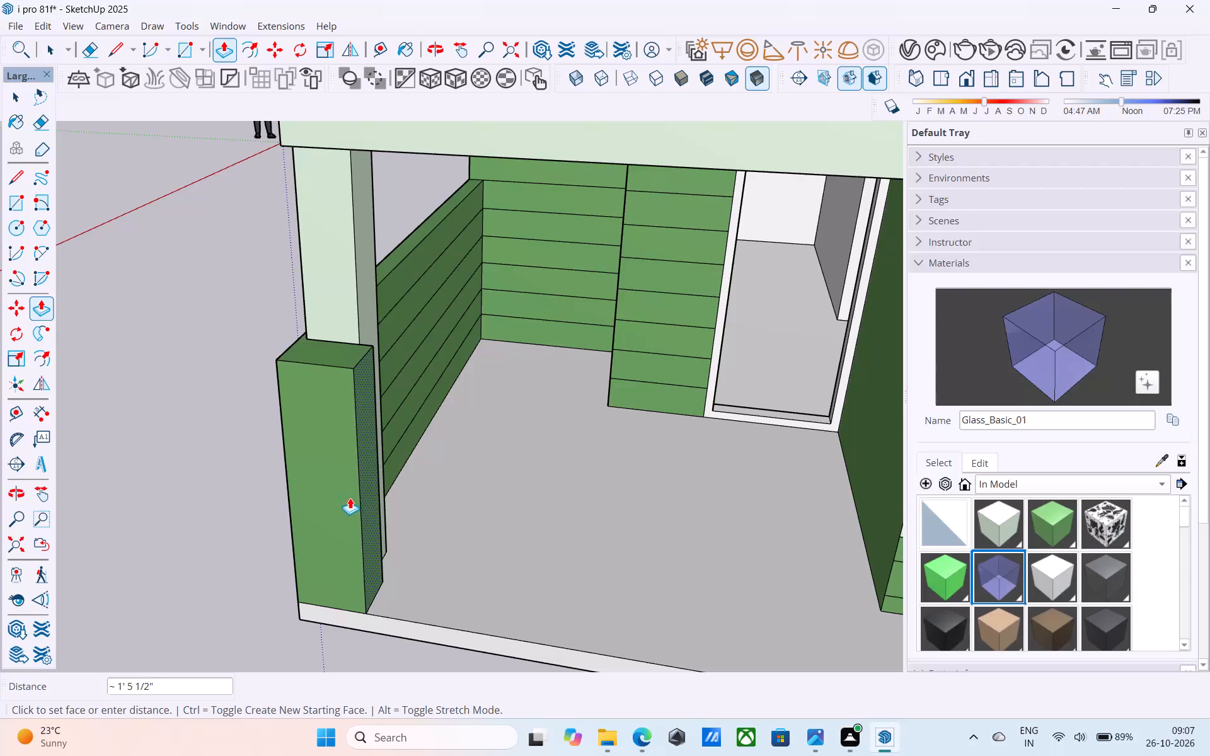
text(1.5')
key(Return)
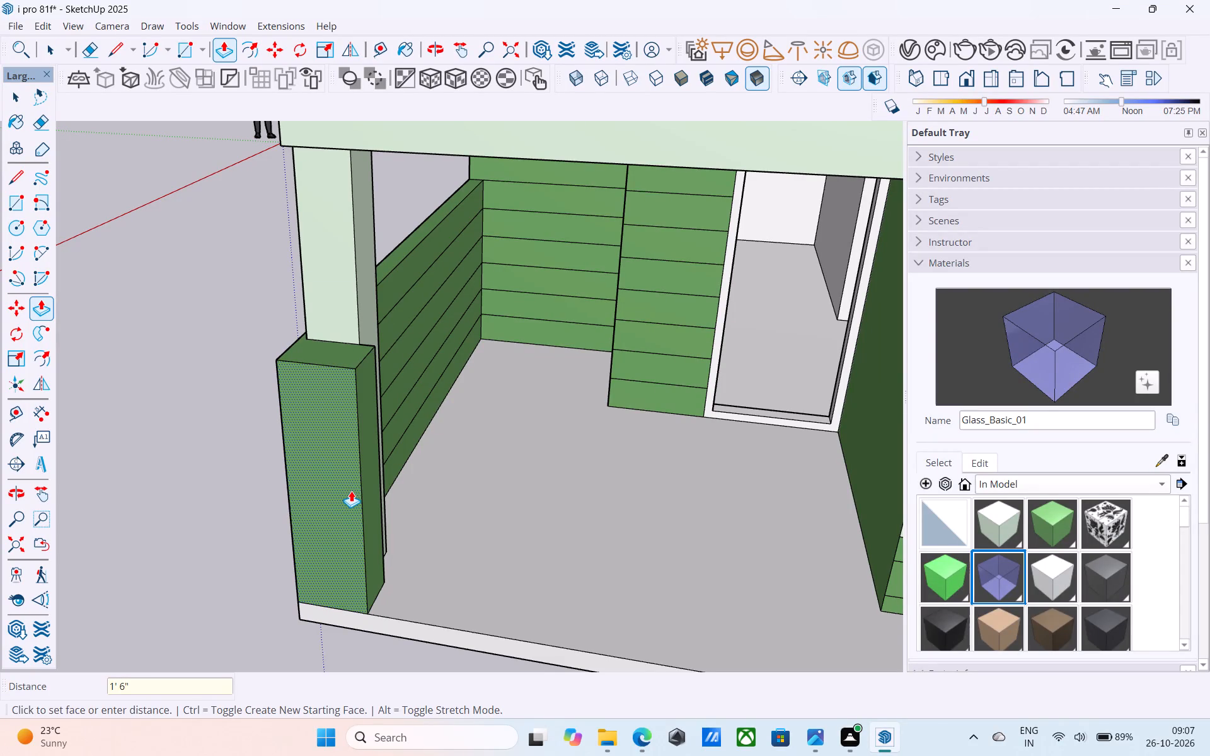
text(1')
key(Return)
key(space)
Check the size of the green post's top using the Line tool.
middle_drag(351, 491, 398, 449)
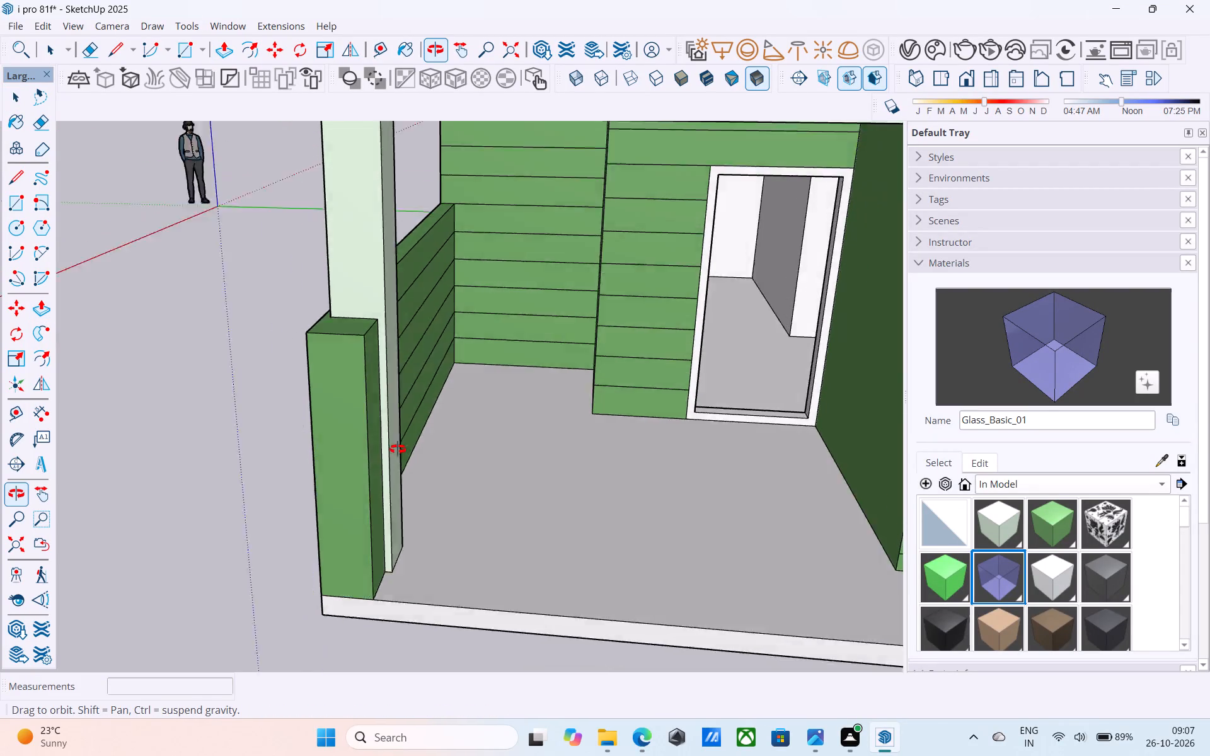
middle_drag(398, 449, 434, 418)
scroll(434, 418, down, 4)
middle_drag(434, 418, 444, 503)
scroll(365, 496, down, 5)
middle_drag(531, 529, 507, 531)
scroll(528, 558, up, 4)
scroll(539, 556, down, 4)
middle_drag(539, 555, 406, 612)
scroll(418, 596, up, 5)
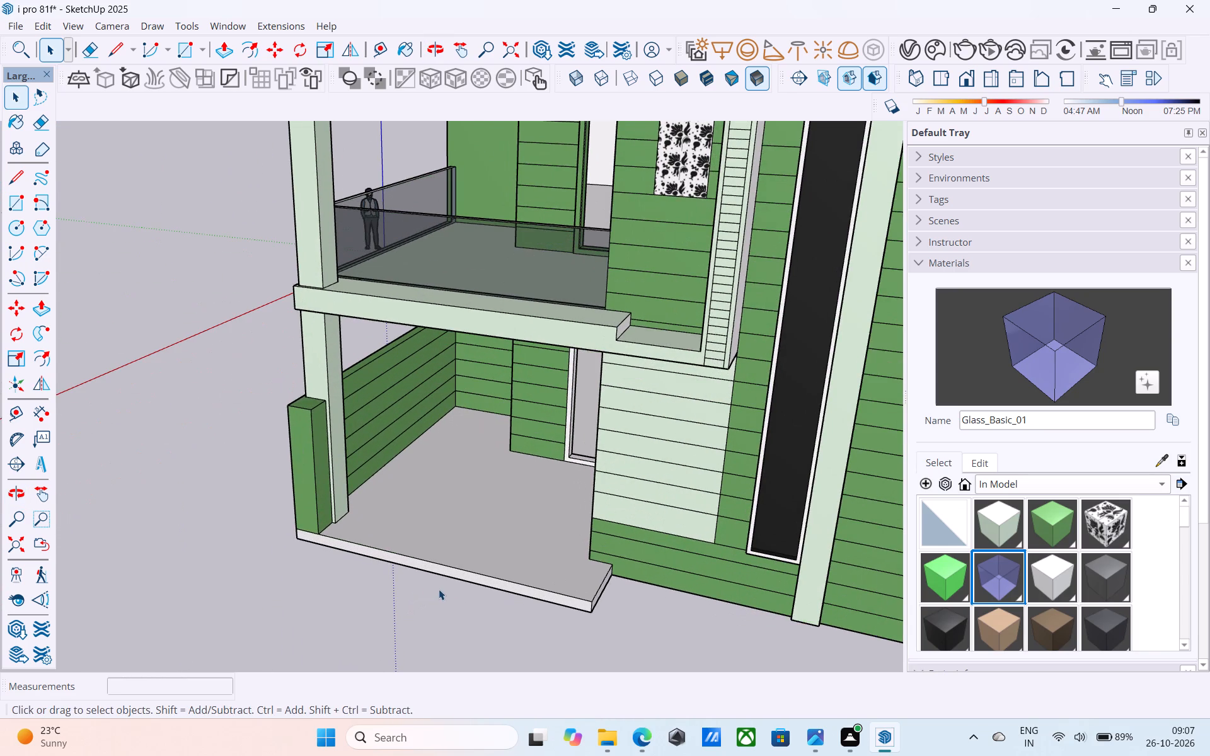
middle_drag(446, 602, 505, 716)
key(l)
scroll(302, 421, up, 6)
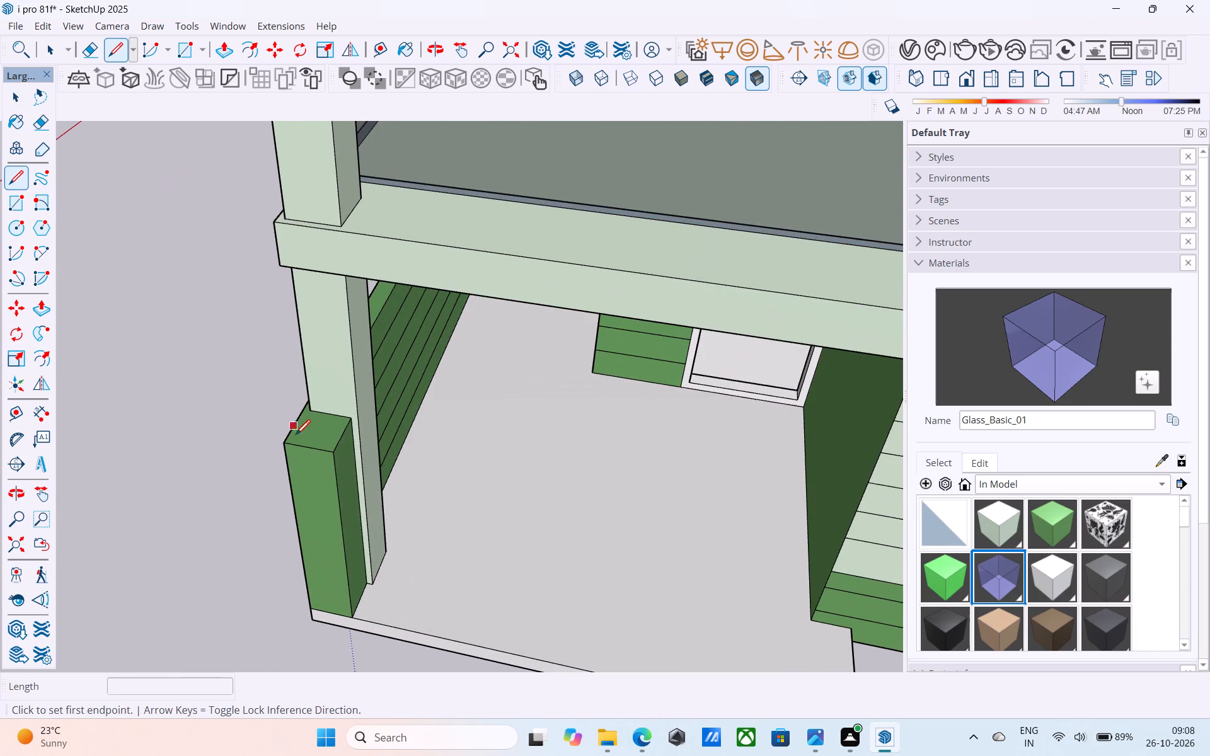
click(290, 441)
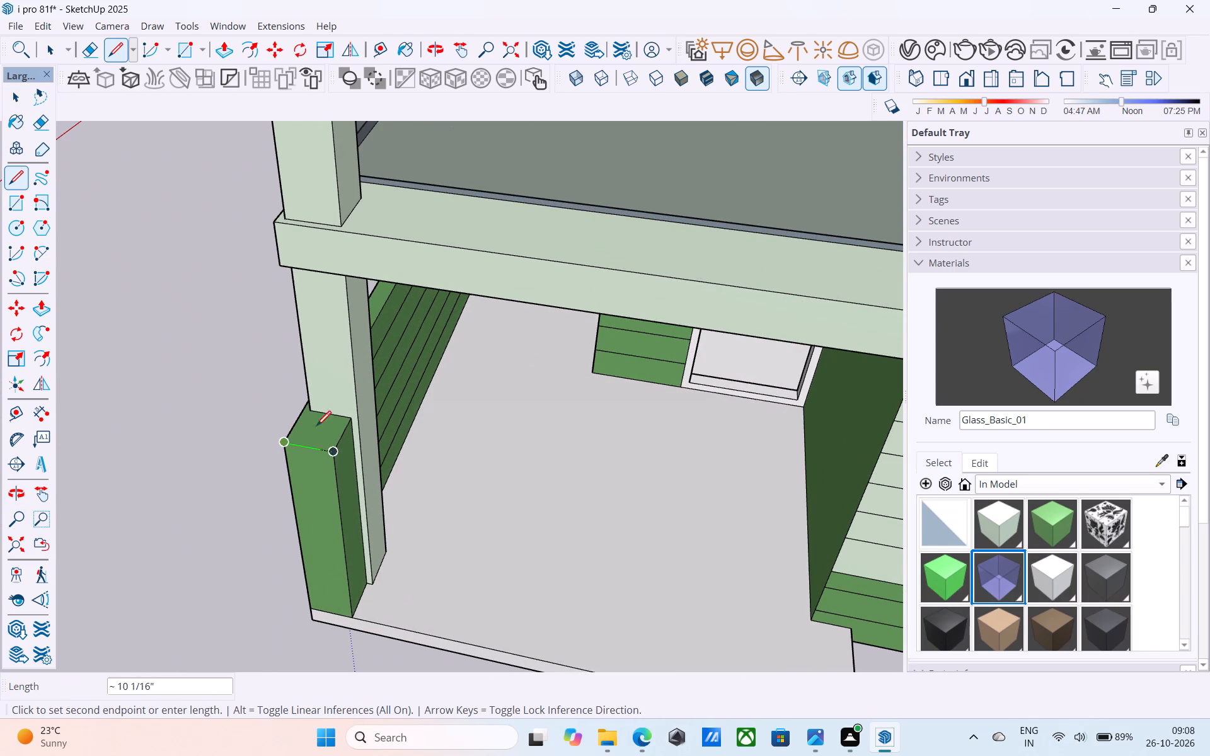
key(space)
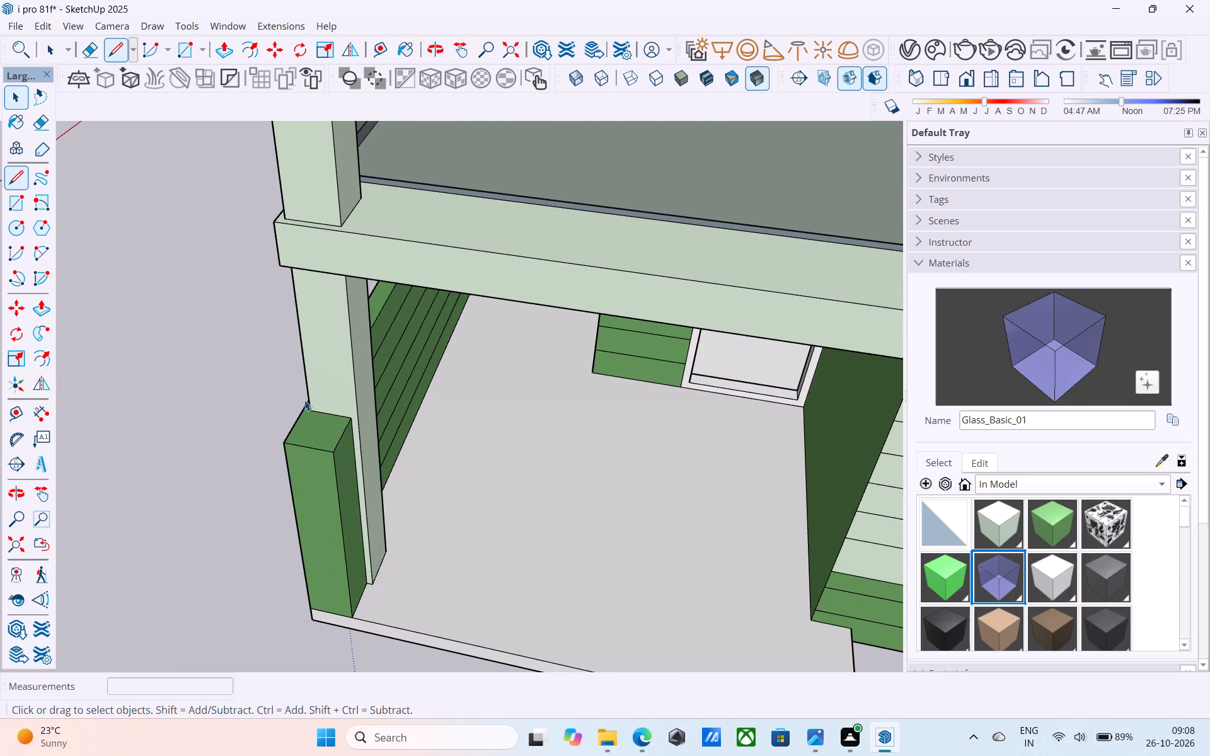
Draw a 1'2" by 1'2" rectangle on the porch slab at the front corner opposite the green post.
scroll(304, 400, down, 11)
middle_drag(475, 469, 480, 508)
scroll(480, 508, up, 7)
key(r)
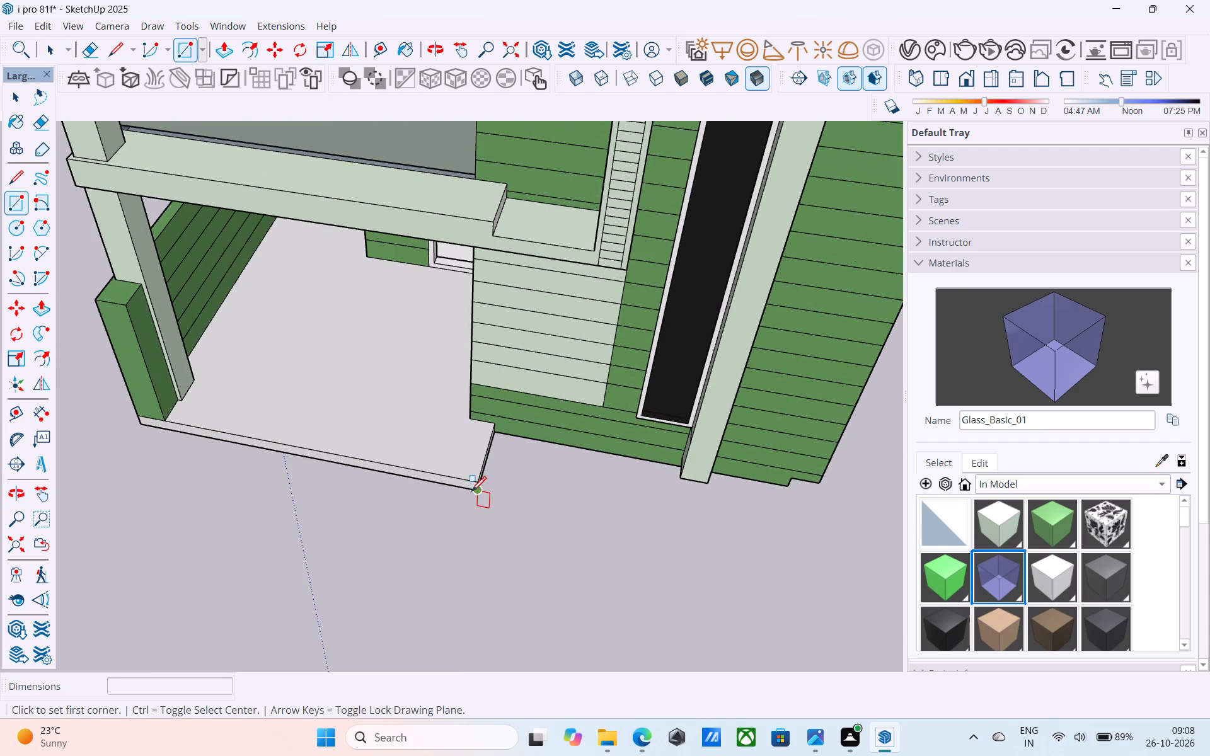
click(473, 481)
key(1)
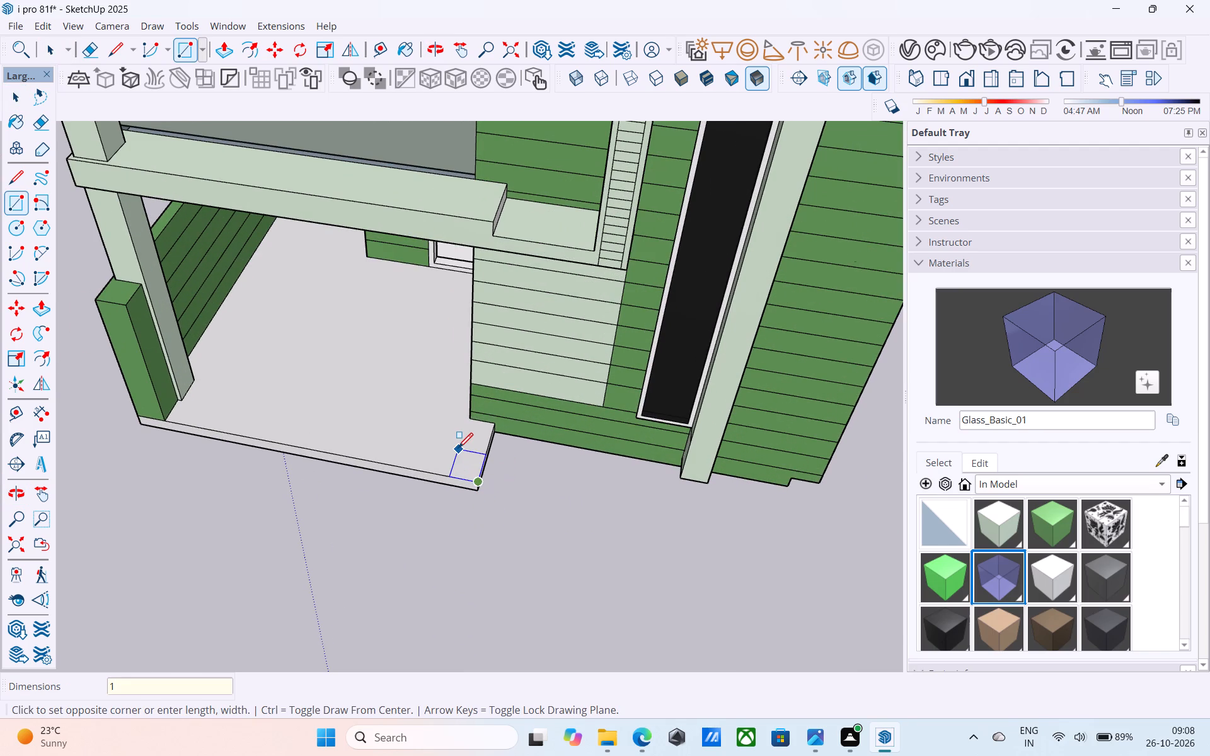
text('2",)
text(1'2")
key(Return)
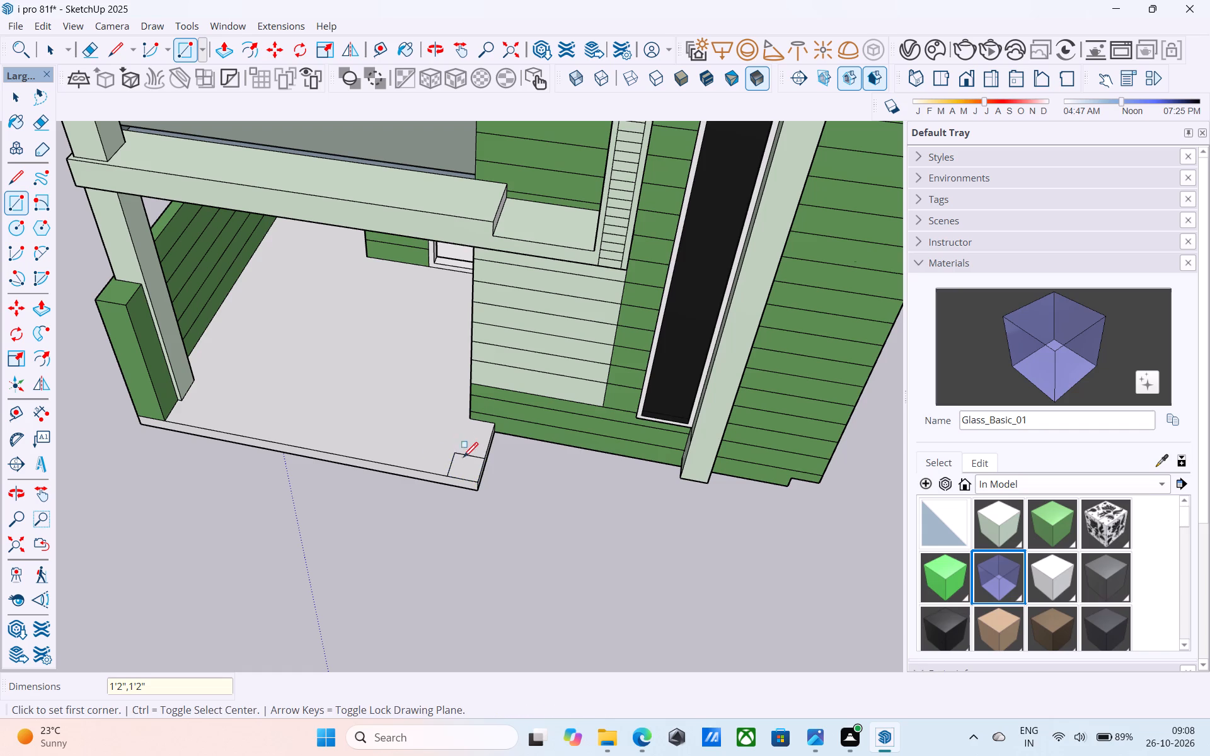
click(465, 466)
key(space)
Push/Pull the 1'2" square up 6' to the height of the green post, forming a second porch post.
click(465, 466)
key(p)
click(465, 465)
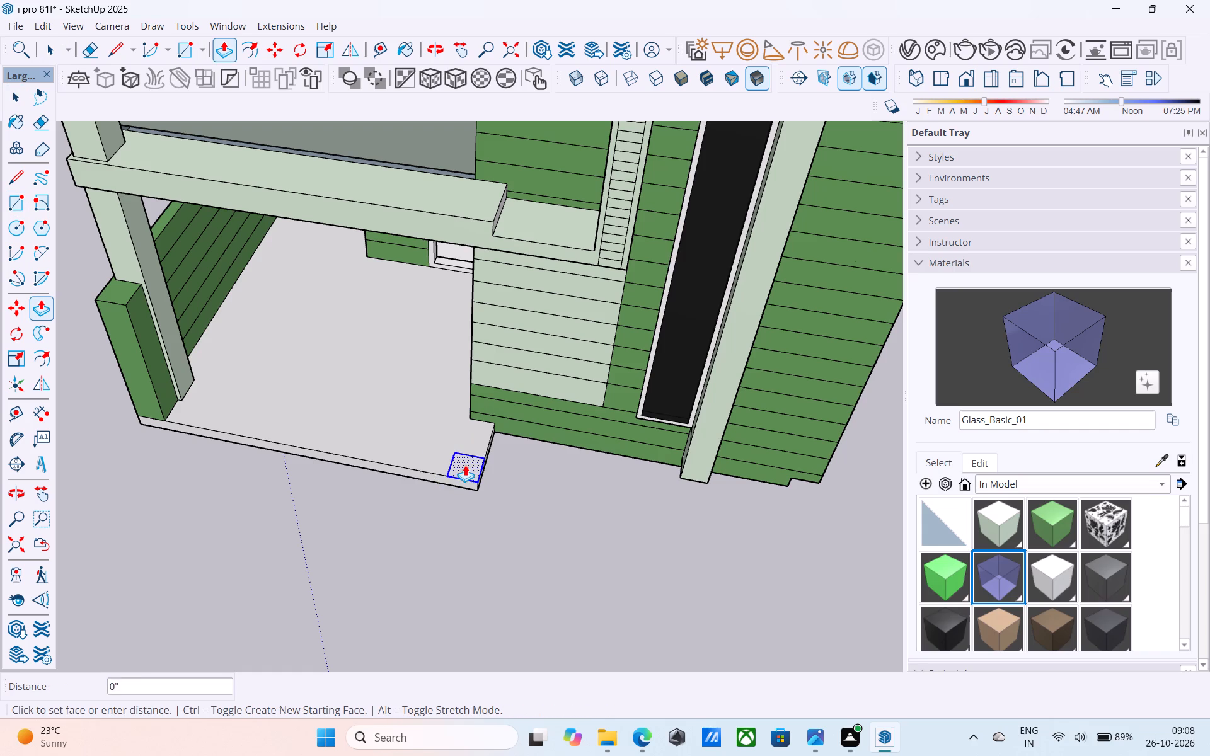
click(132, 298)
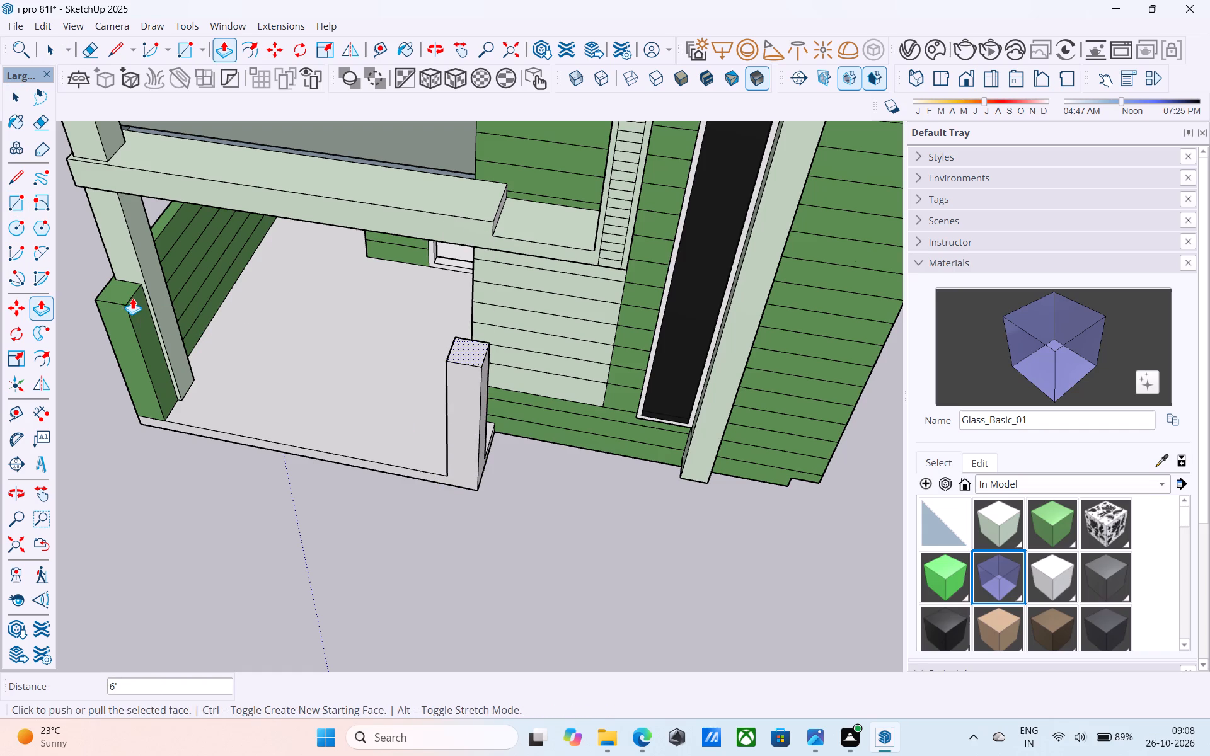
Draw a short vertical line down the slab's side face from the bottom rear corner of the new porch post.
key(space)
scroll(405, 400, up, 1)
middle_drag(403, 401, 369, 289)
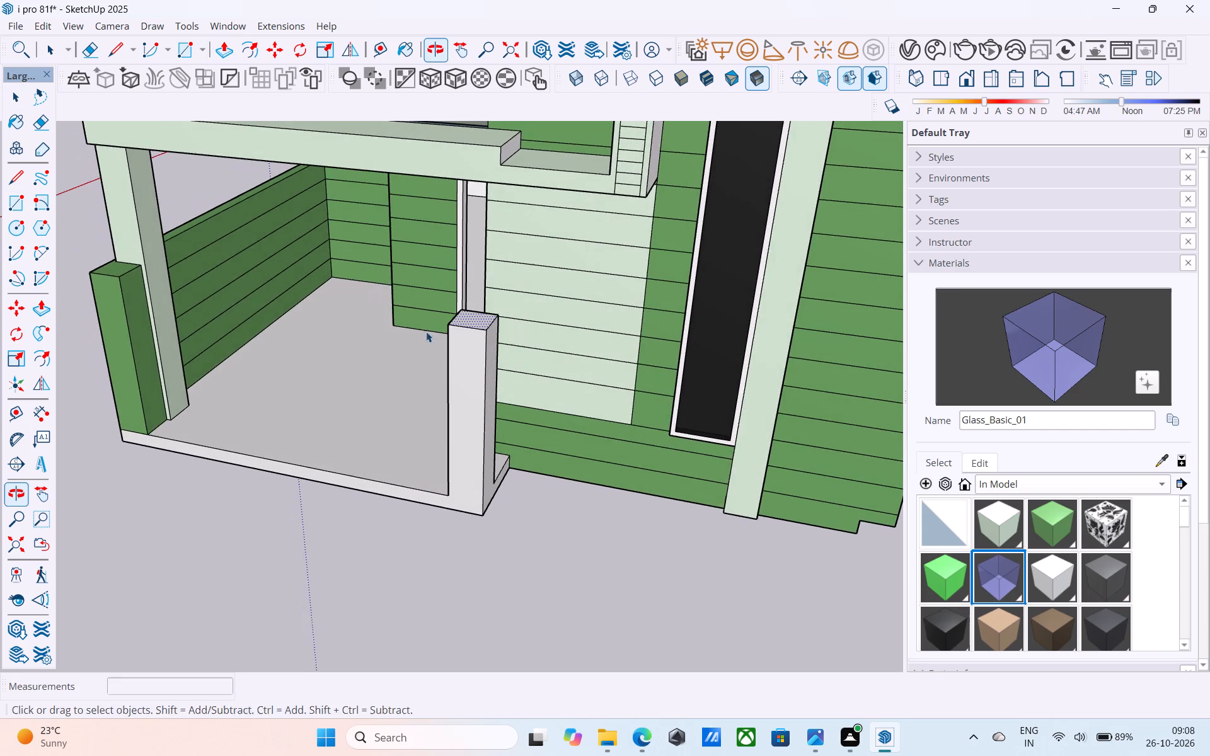
middle_drag(480, 386, 434, 379)
scroll(533, 478, up, 4)
key(l)
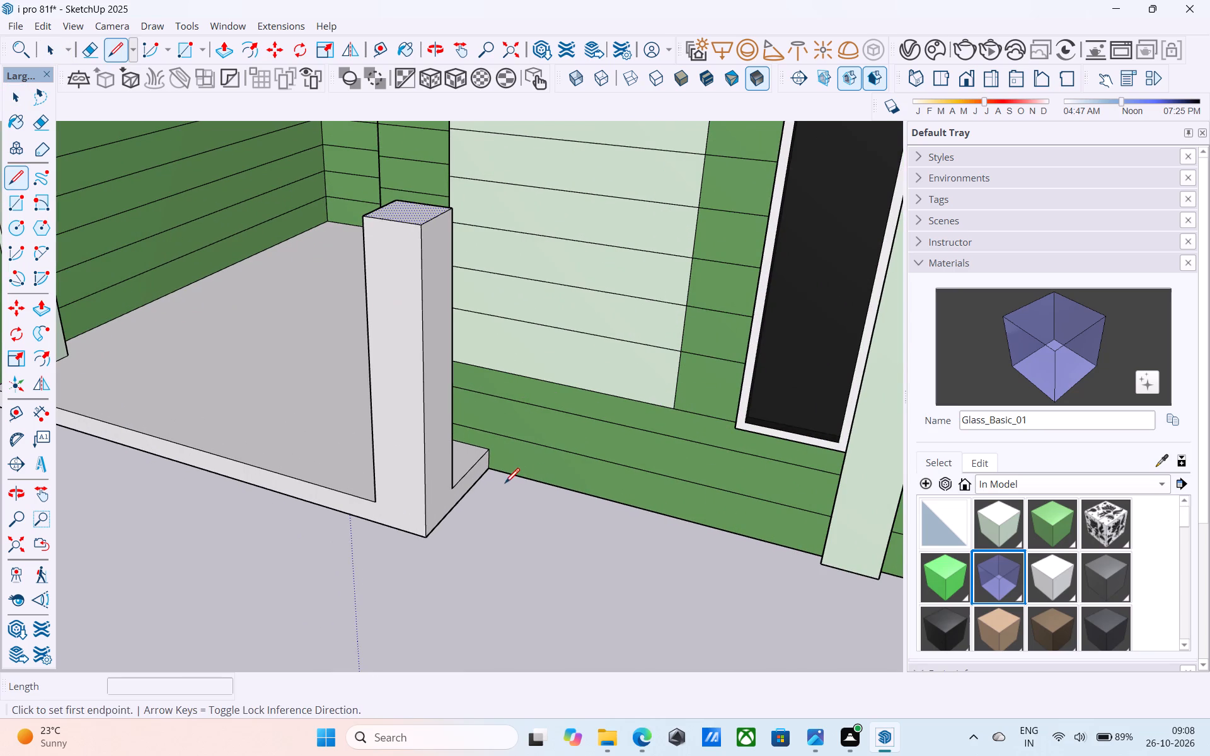
key(space)
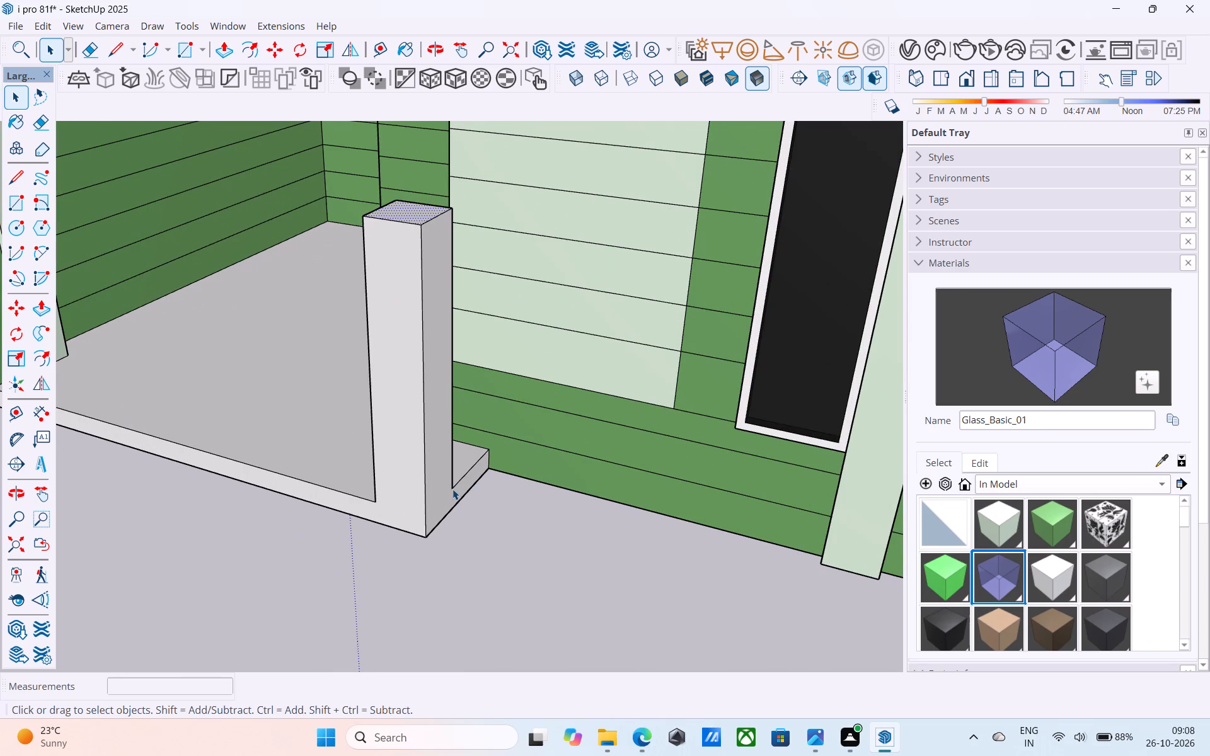
key(l)
click(456, 482)
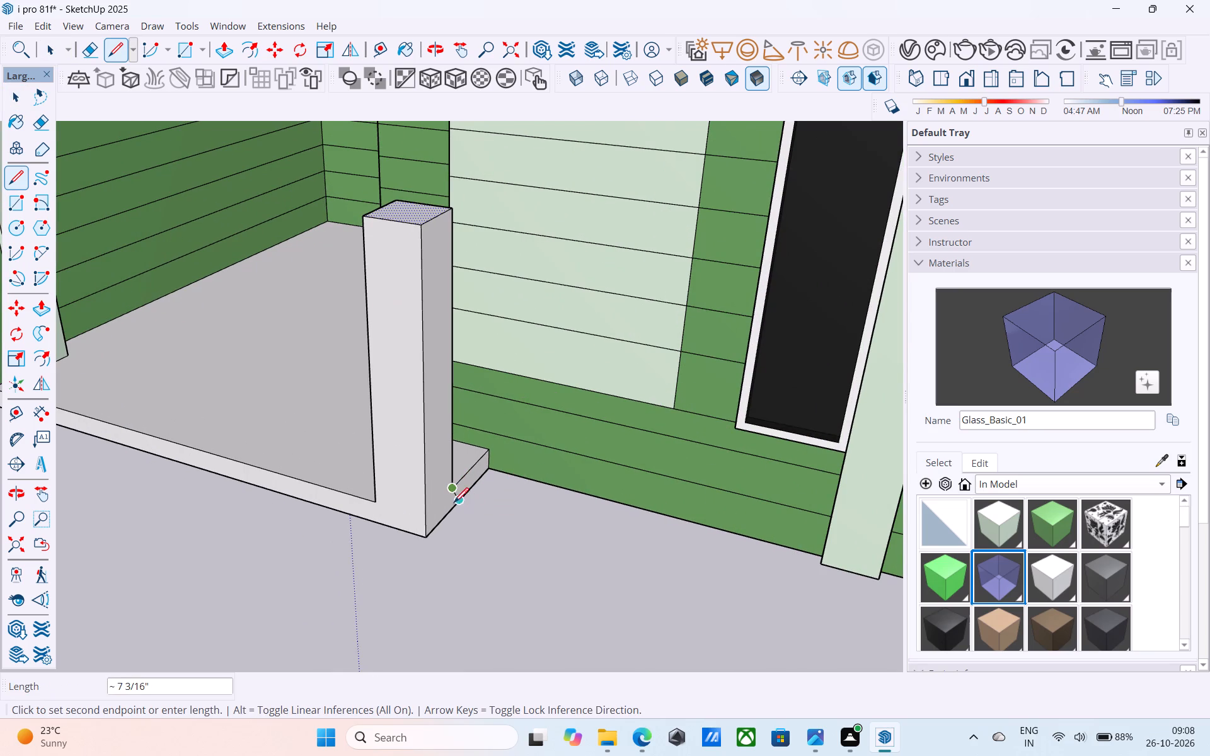
scroll(453, 507, up, 6)
click(453, 515)
key(space)
scroll(451, 514, down, 10)
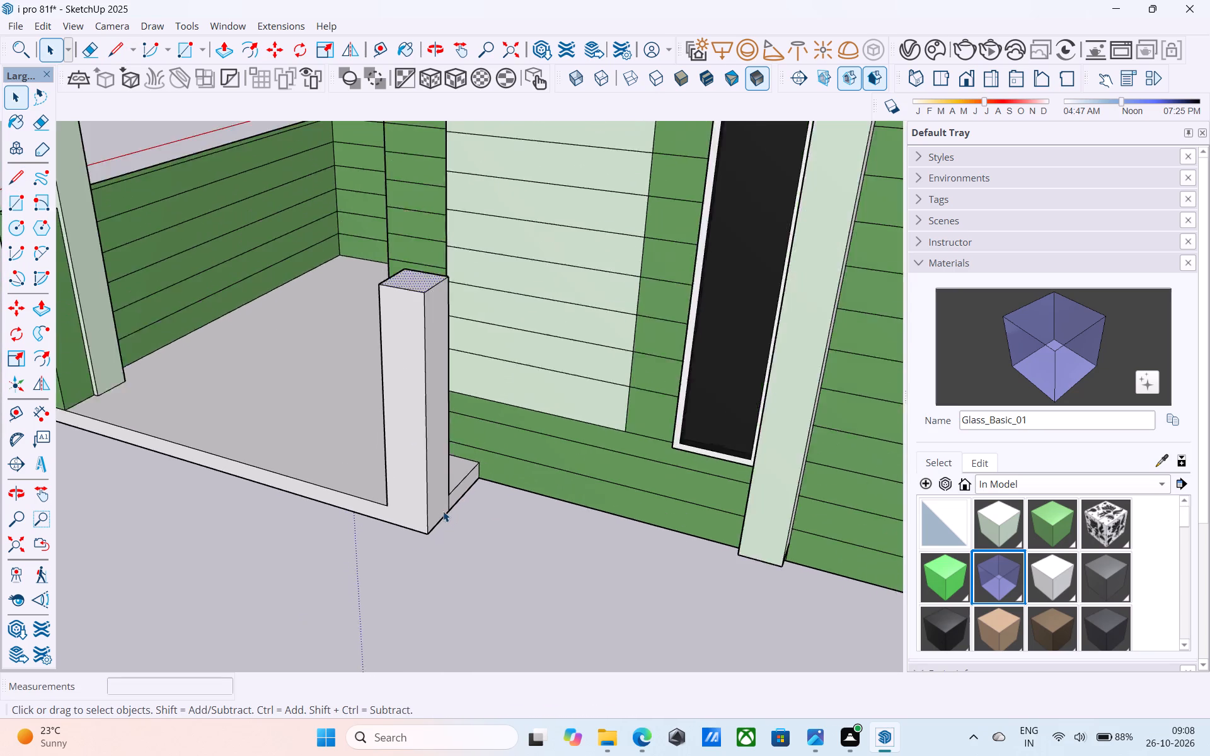
Copy the new post's front outer vertical edge 7" back to the midpoint, splitting its outer side face in two.
scroll(443, 511, down, 5)
middle_drag(439, 507, 398, 476)
scroll(402, 474, up, 5)
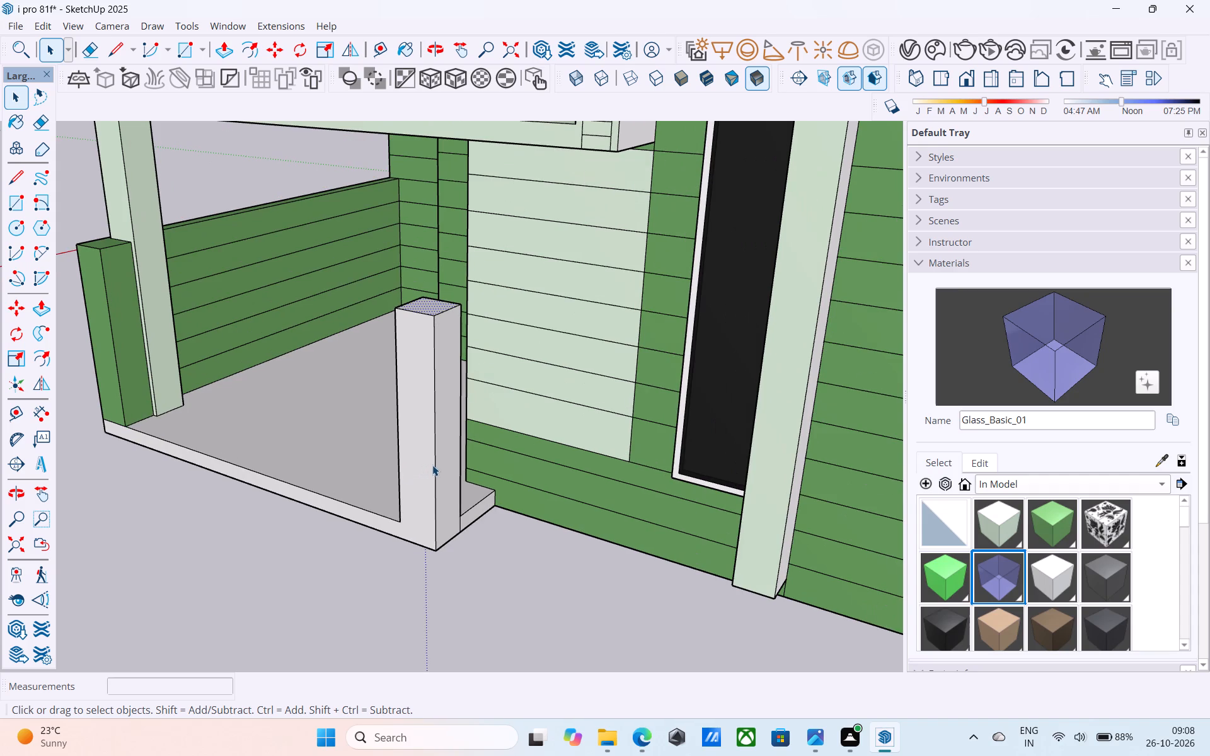
click(435, 465)
key(m)
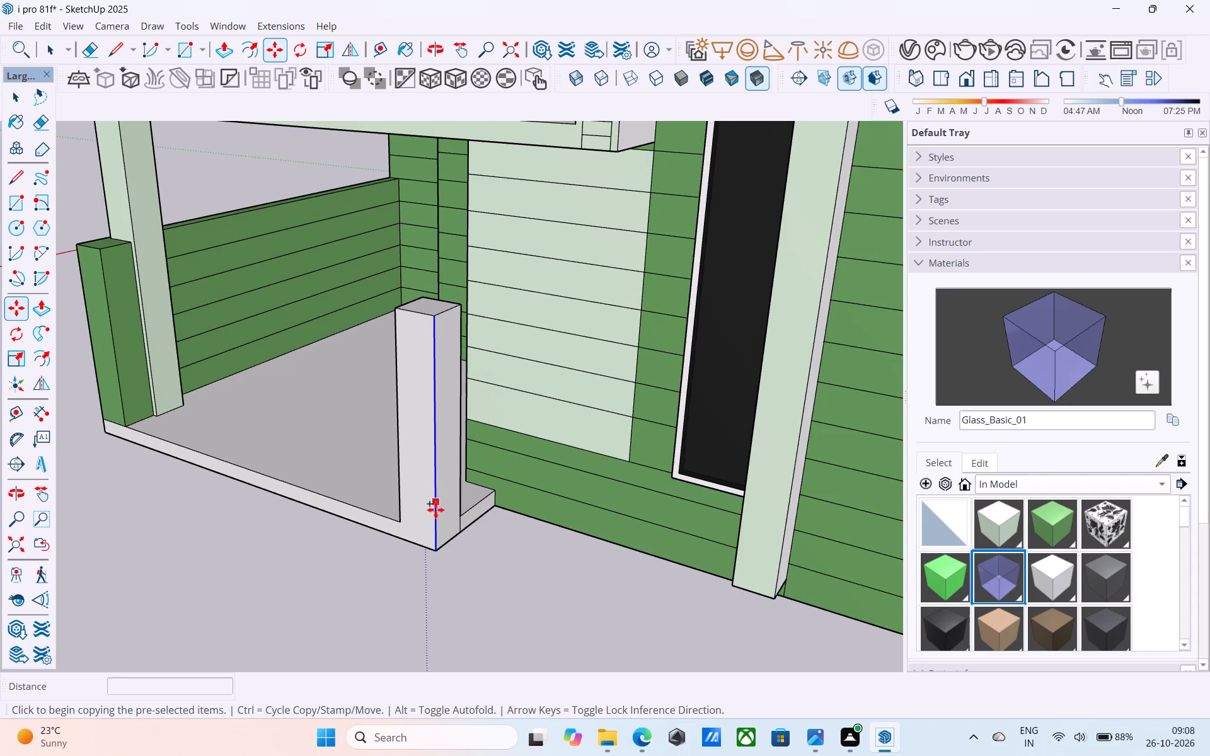
click(441, 546)
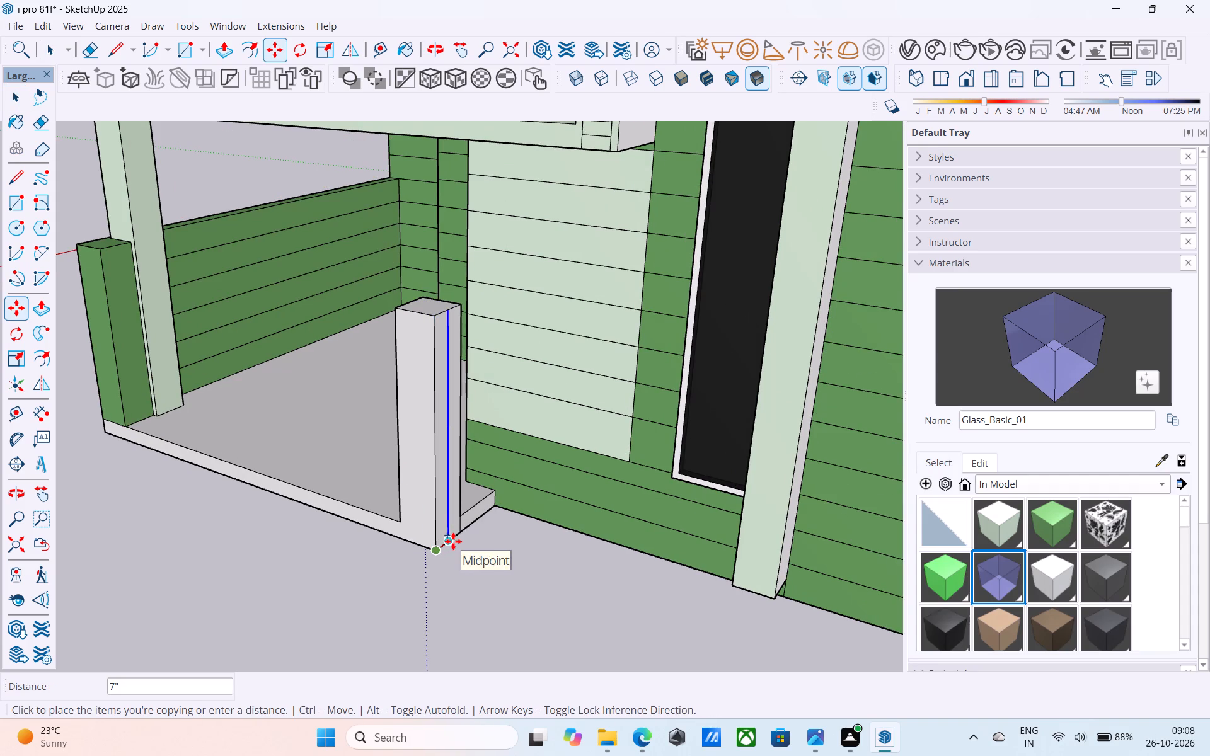
click(453, 541)
key(space)
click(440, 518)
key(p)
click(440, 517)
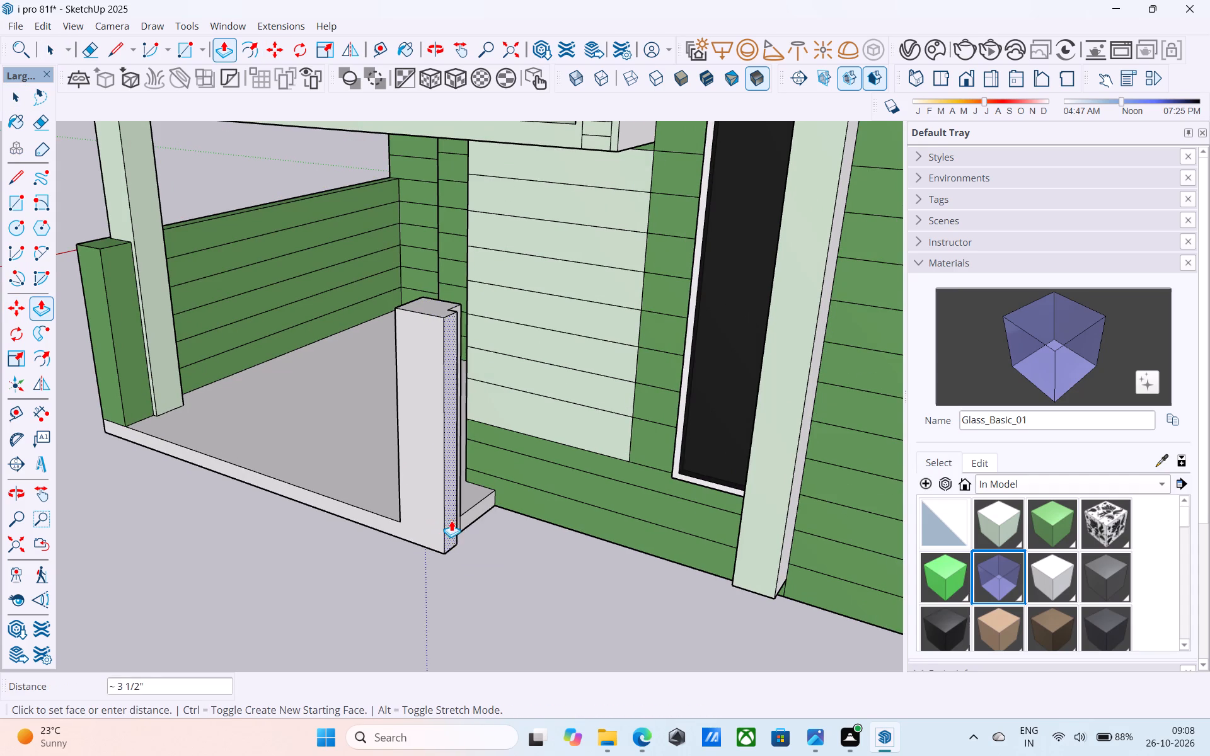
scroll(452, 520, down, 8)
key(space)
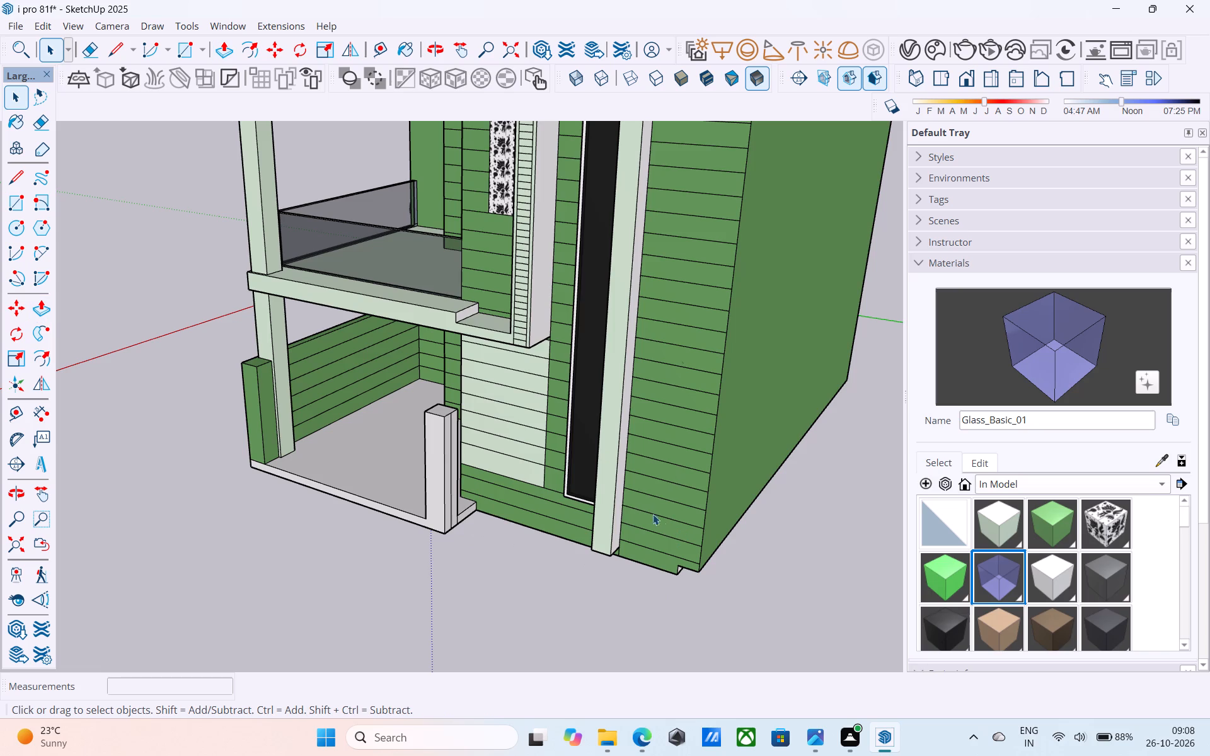
Check the width of the rear half of the post's outer side face using the Line tool.
scroll(522, 467, up, 9)
middle_drag(420, 413, 374, 423)
key(l)
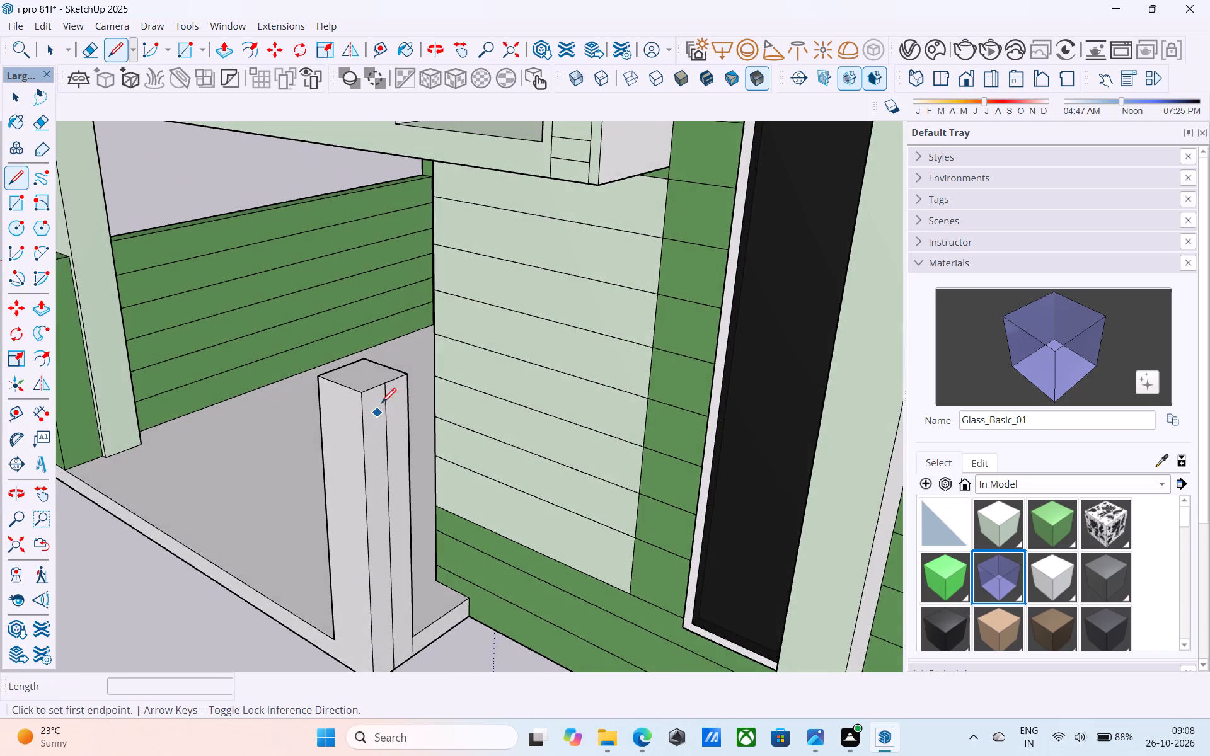
scroll(383, 395, up, 3)
click(381, 386)
key(space)
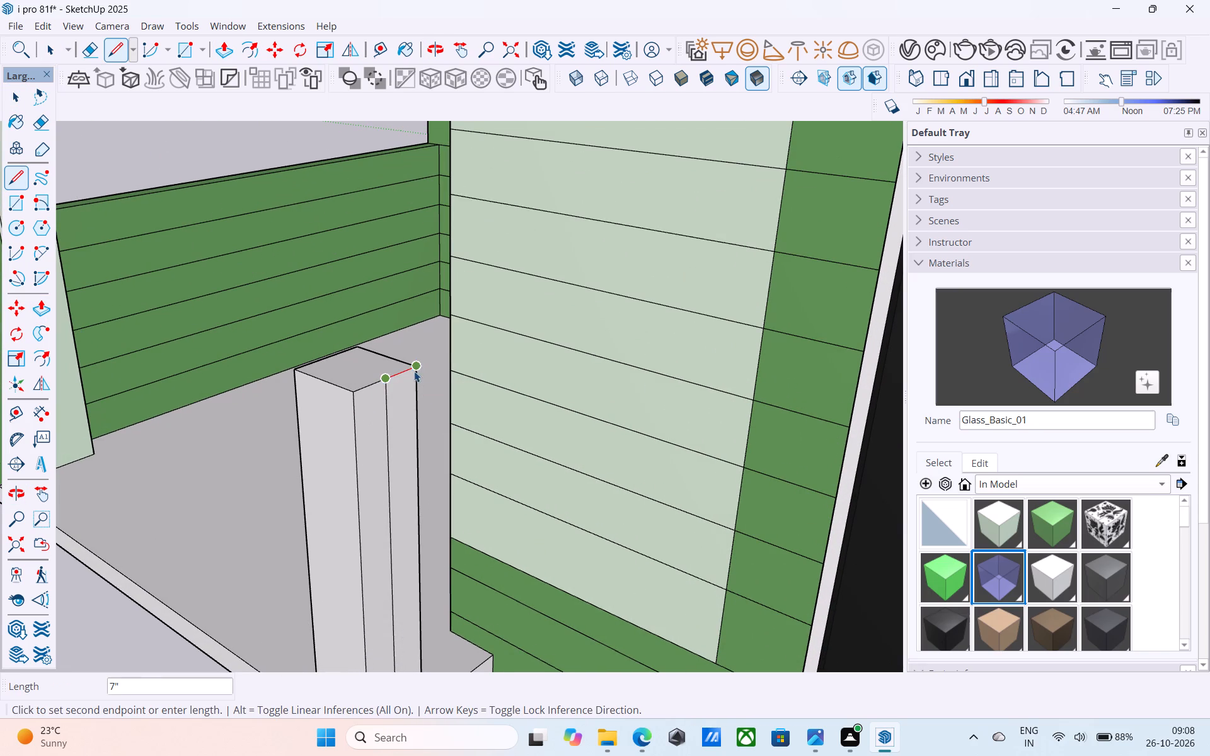
Push/Pull the rear half of the post's outer side face 12' 3" across the house front, forming a low front wall.
click(403, 402)
key(p)
click(403, 402)
scroll(427, 417, down, 12)
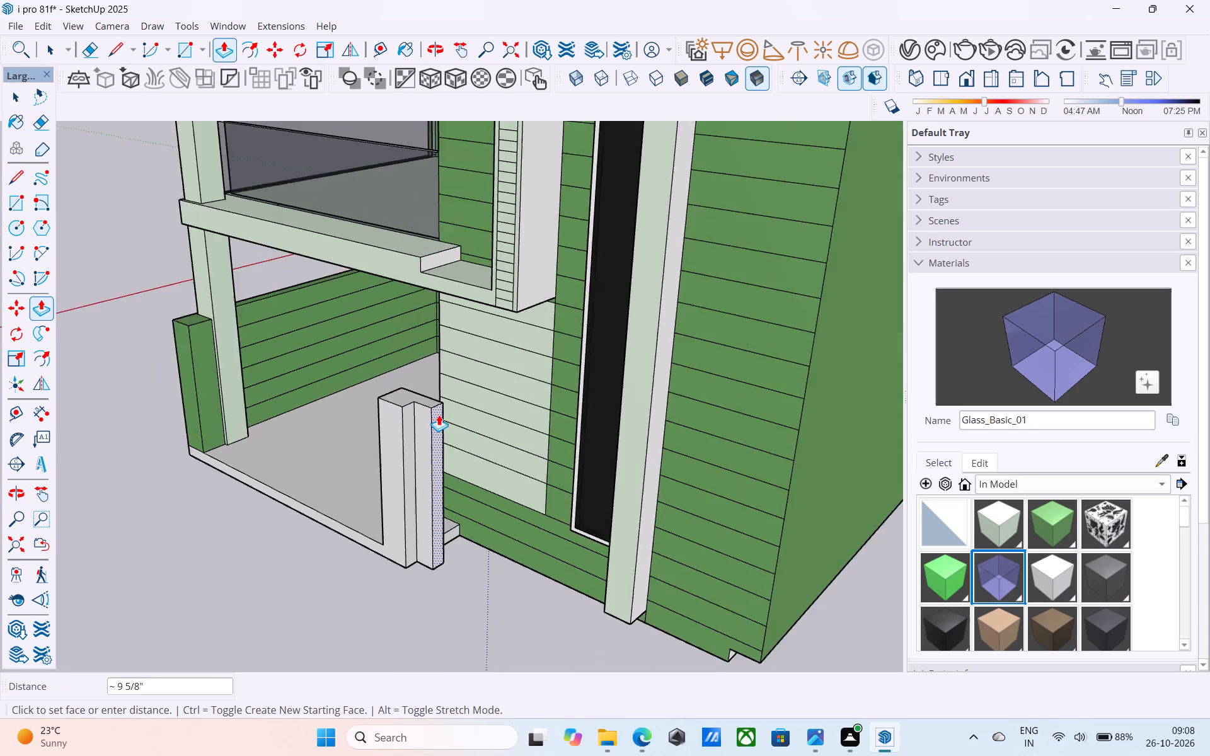
scroll(439, 415, down, 3)
click(647, 407)
Copy the inner vertical edge at the far end of the low front wall 6" along its inner face.
middle_drag(645, 422, 398, 438)
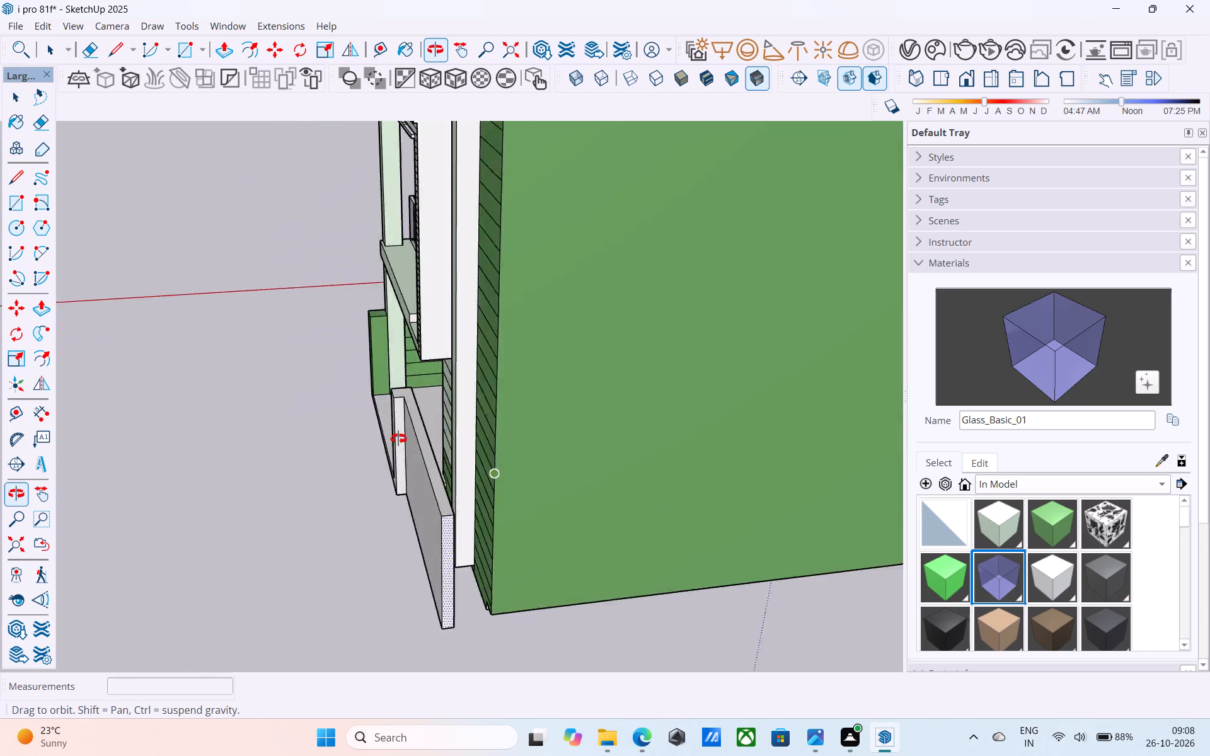
middle_drag(398, 438, 276, 430)
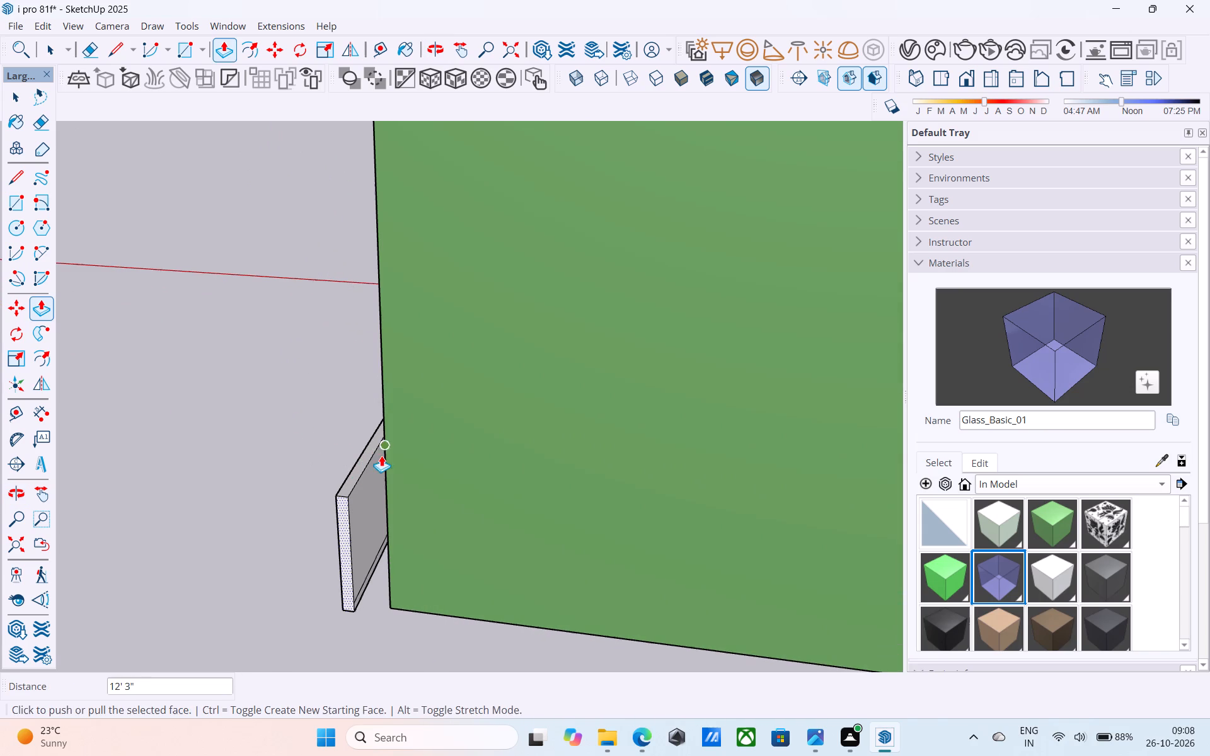
middle_drag(379, 447, 377, 436)
scroll(386, 444, up, 6)
middle_drag(385, 491, 479, 420)
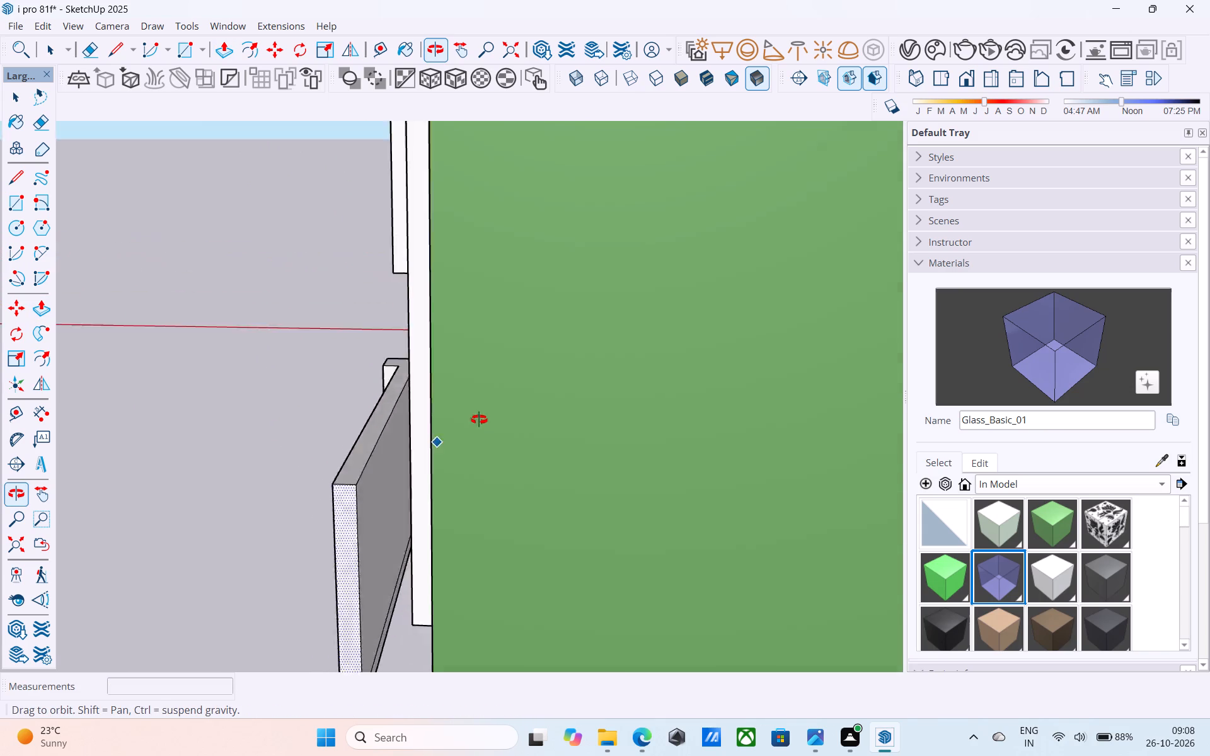
middle_drag(479, 420, 363, 416)
key(space)
scroll(270, 493, up, 5)
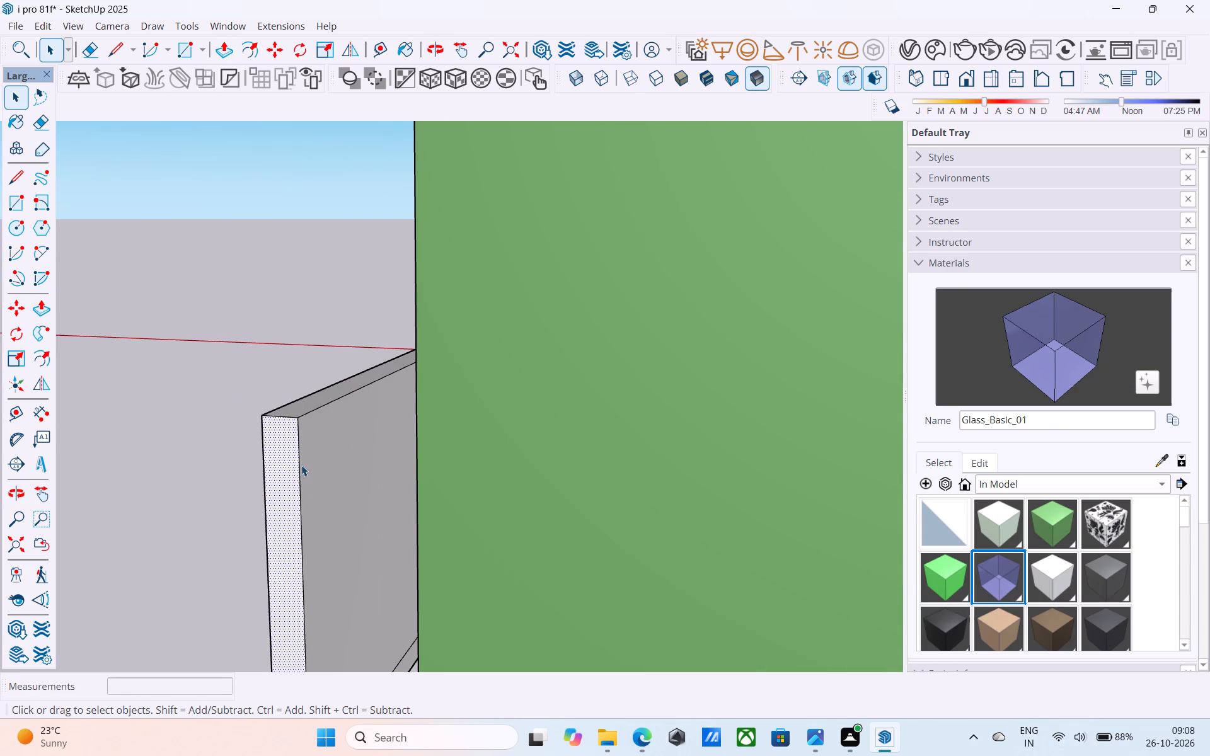
click(300, 465)
key(m)
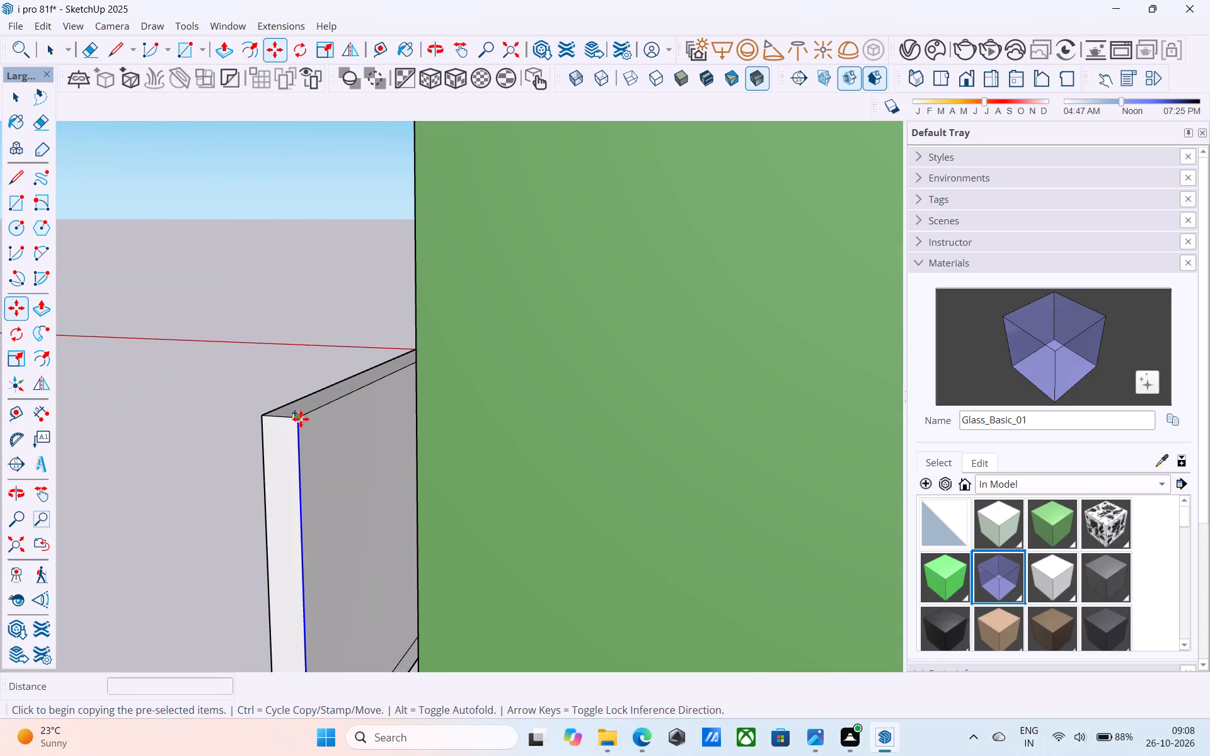
click(301, 419)
key(6)
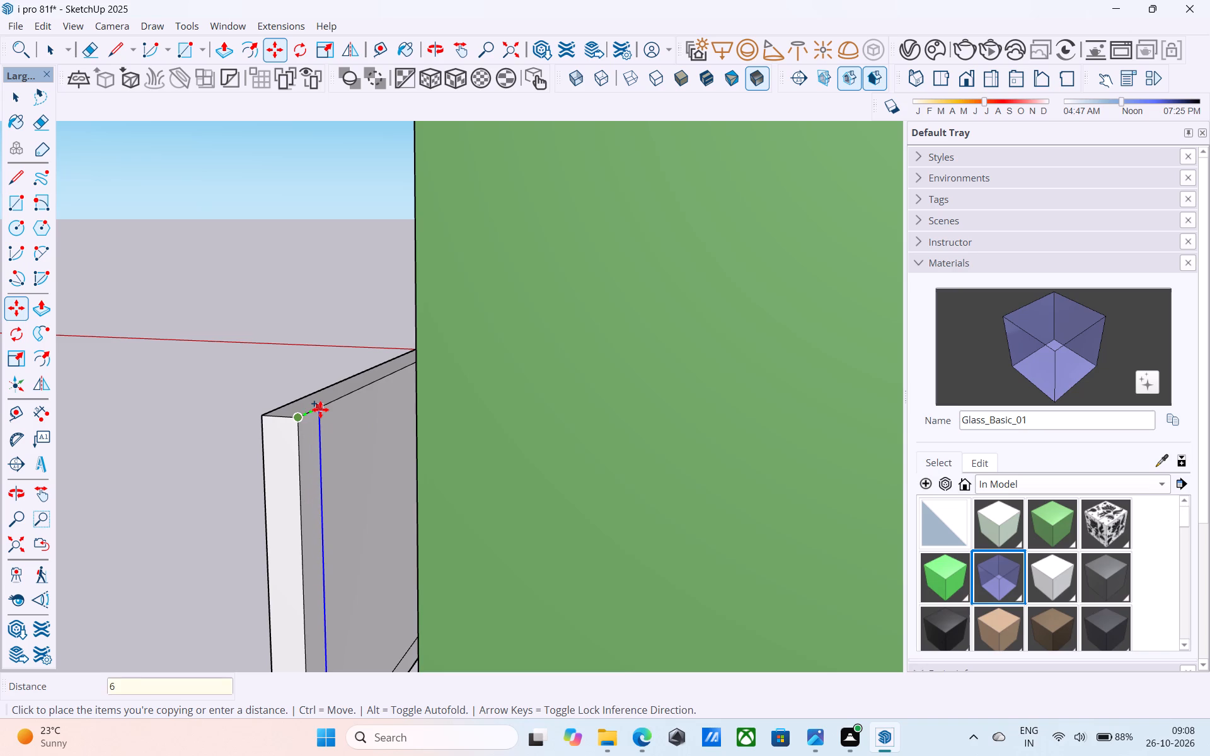
key(shift+quotedbl)
key(Return)
key(space)
Push/Pull the 6" strip at the low wall's far end back 1' 10" to the house corner as a return wall.
click(310, 444)
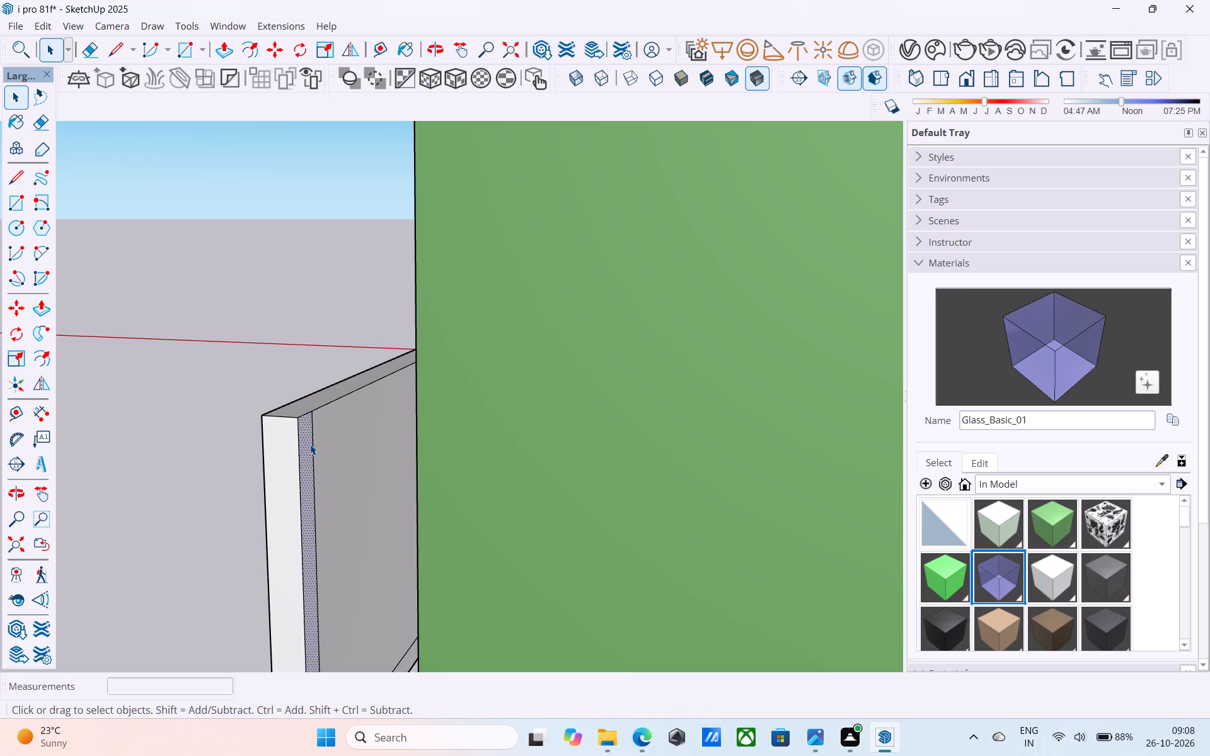
key(p)
click(309, 444)
scroll(318, 458, down, 1)
middle_drag(330, 459, 497, 490)
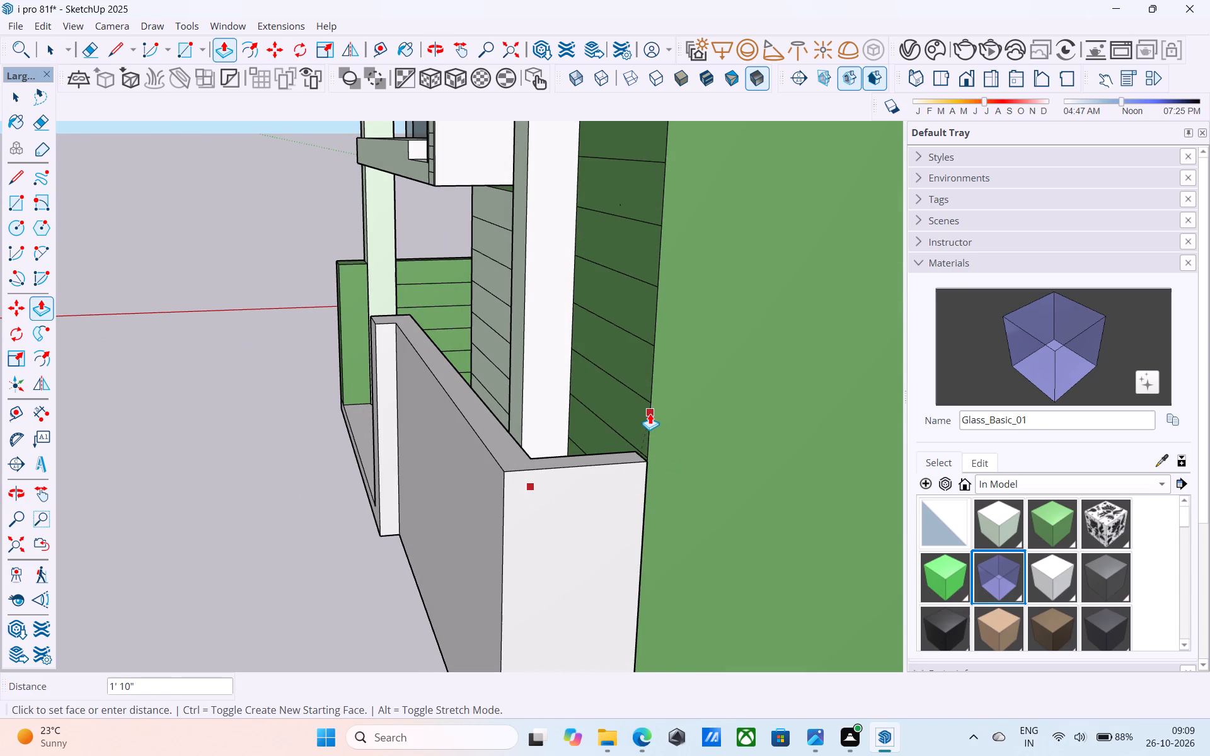
click(650, 413)
scroll(649, 411, down, 7)
key(space)
Push/Pull the base strip on the low wall's inner side across to the house base, filling the gap underneath.
scroll(649, 416, down, 7)
middle_drag(647, 421, 580, 381)
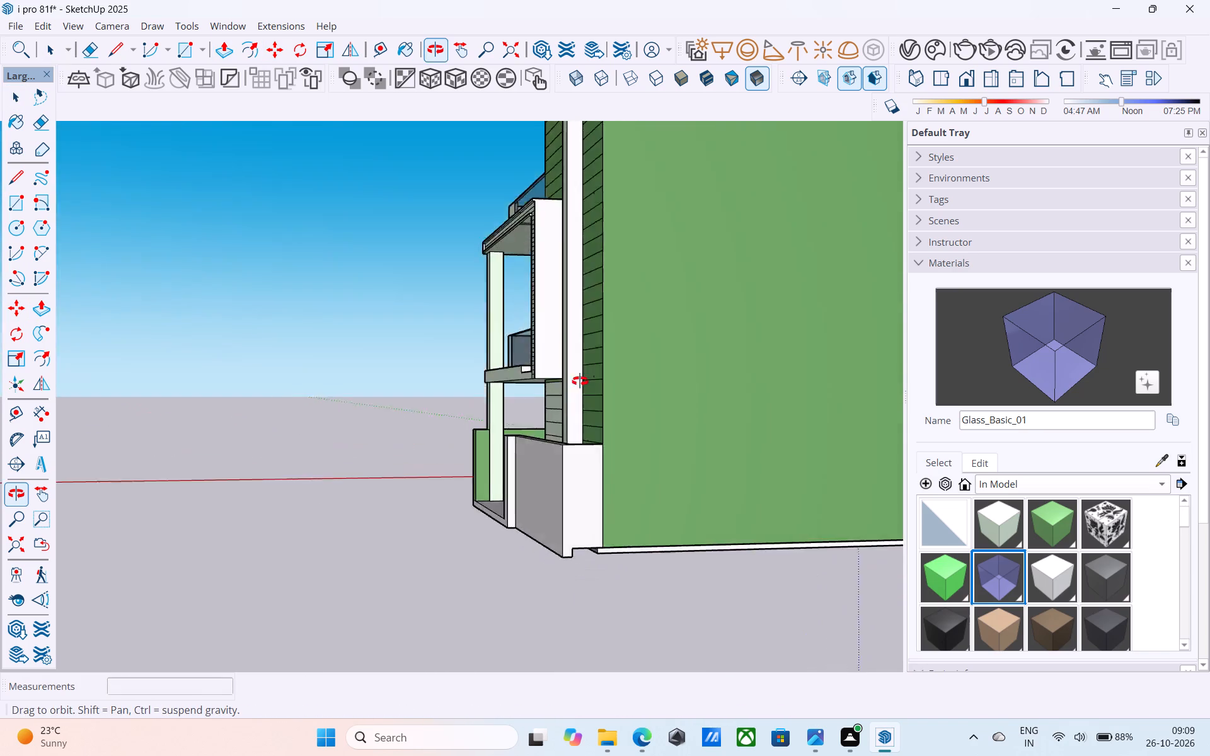
middle_drag(580, 381, 529, 352)
scroll(564, 592, up, 5)
middle_drag(564, 592, 543, 565)
middle_drag(497, 482, 466, 487)
scroll(497, 482, up, 5)
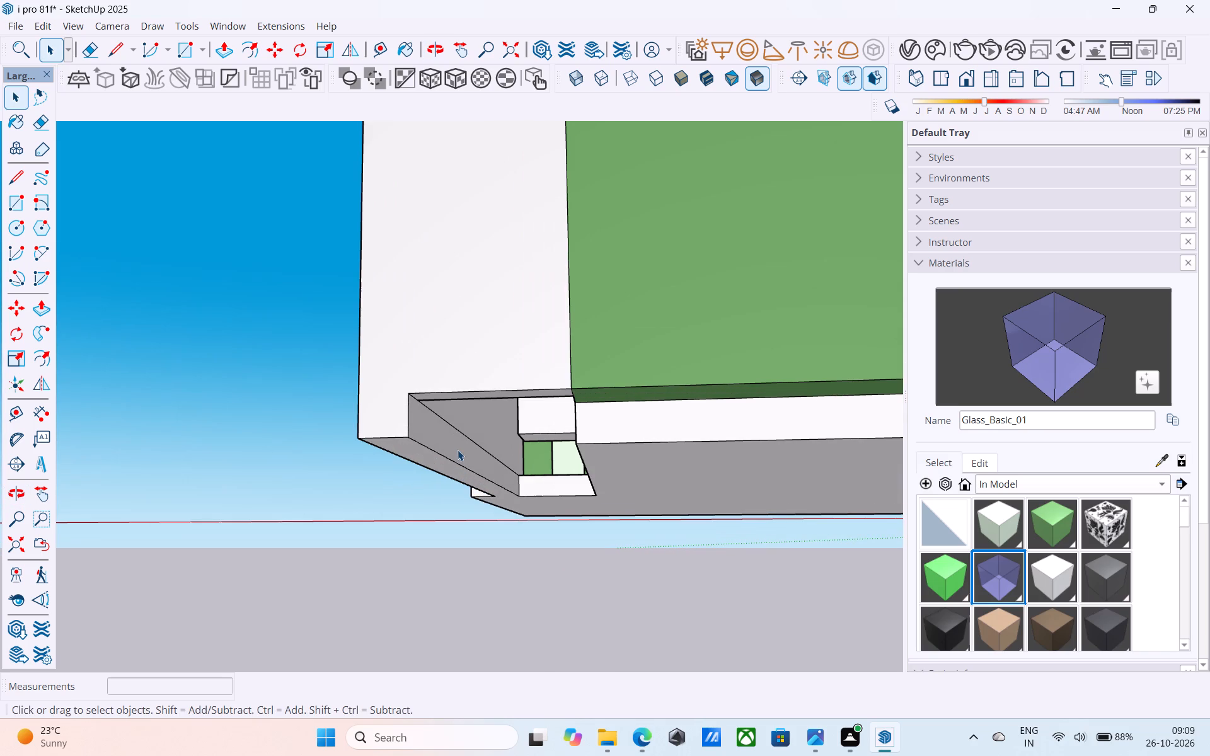
click(458, 450)
click(458, 450)
key(p)
click(458, 450)
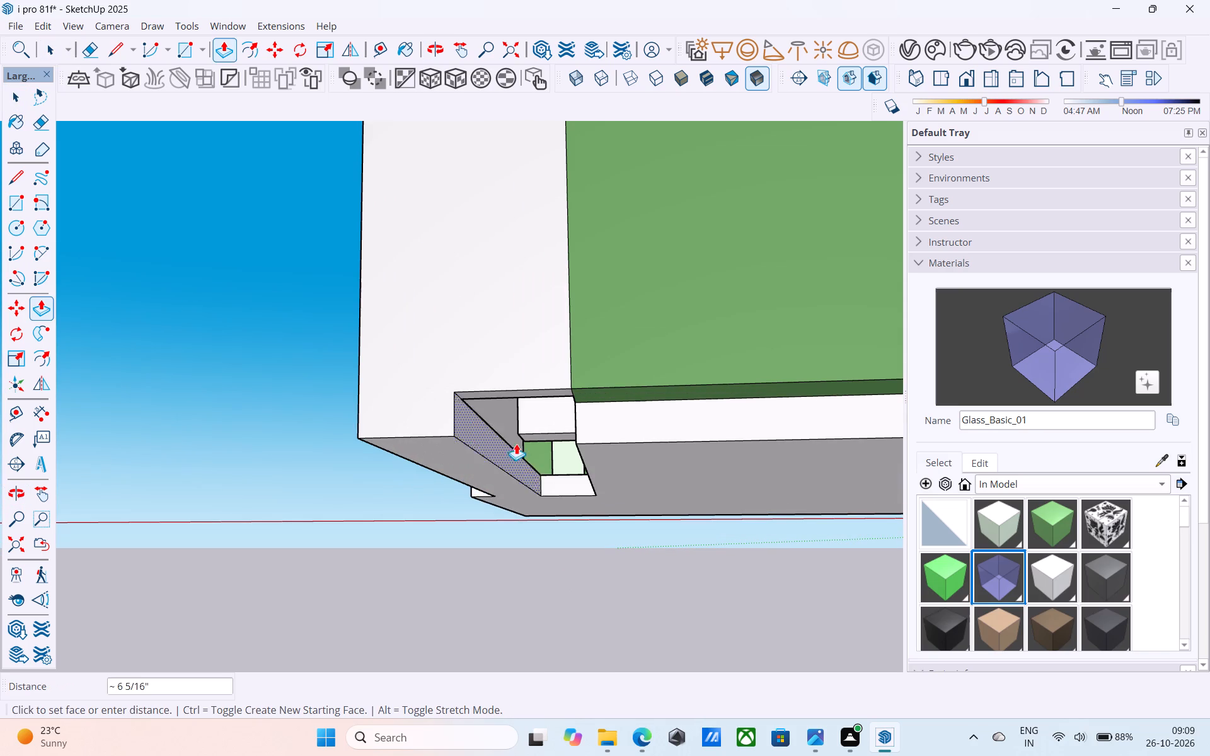
click(621, 413)
Erase the leftover seam edges on the underside where the filled base meets the house slab.
scroll(610, 413, down, 4)
middle_drag(611, 414, 609, 390)
scroll(610, 386, up, 4)
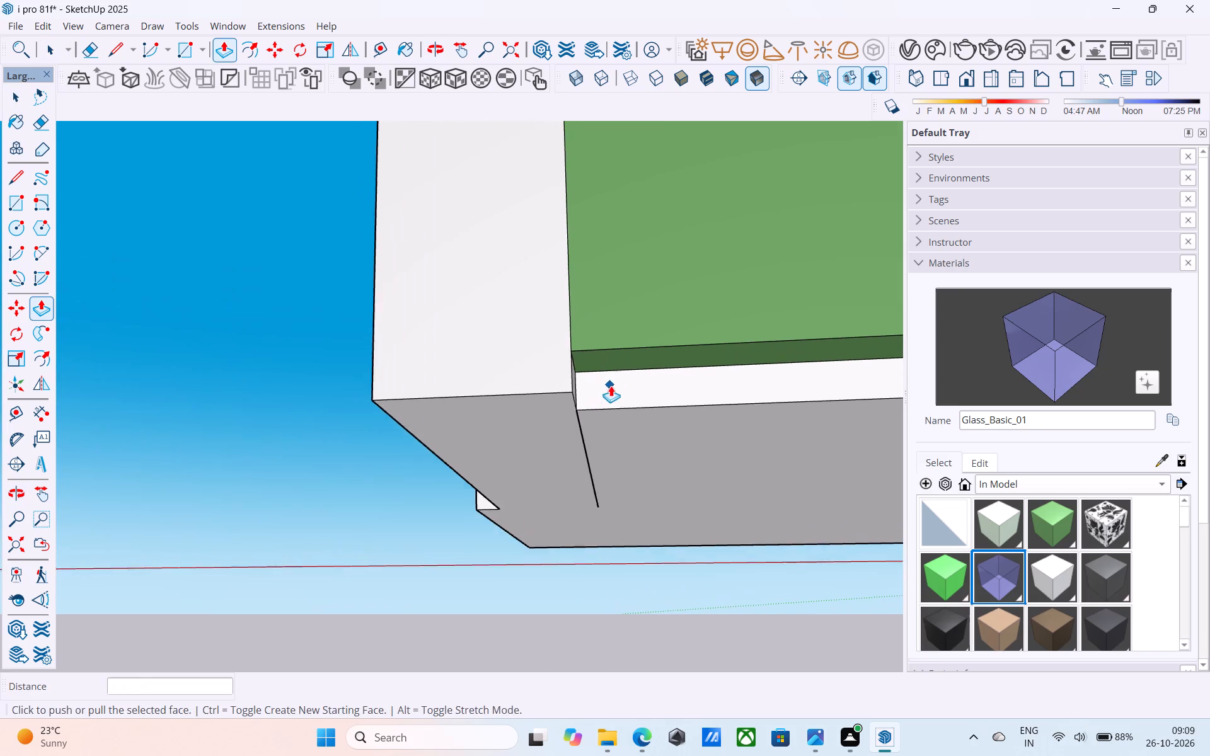
key(e)
drag(596, 459, 549, 463)
drag(584, 430, 567, 434)
scroll(581, 478, up, 4)
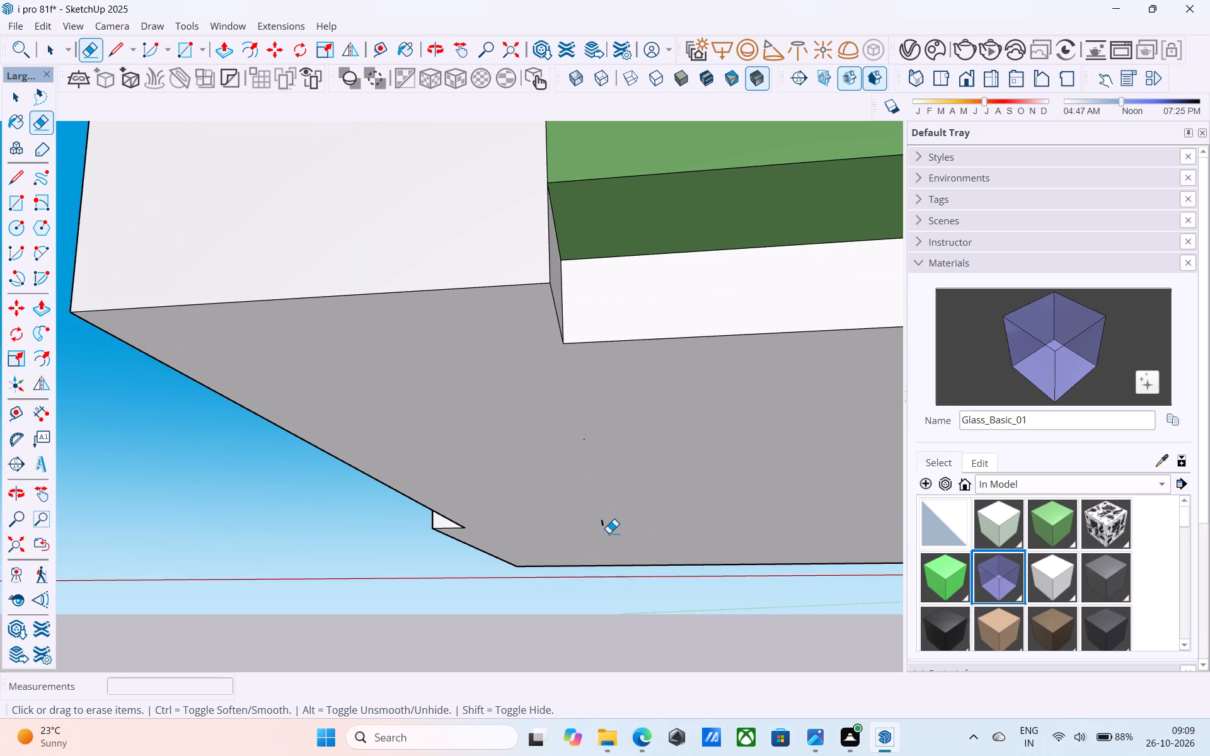
drag(606, 531, 608, 517)
key(space)
Push/Pull the recessed slab edge below the green side wall outward about 1' 7/8", flush with the wall face.
scroll(606, 503, down, 3)
middle_drag(605, 506, 550, 561)
scroll(493, 513, down, 10)
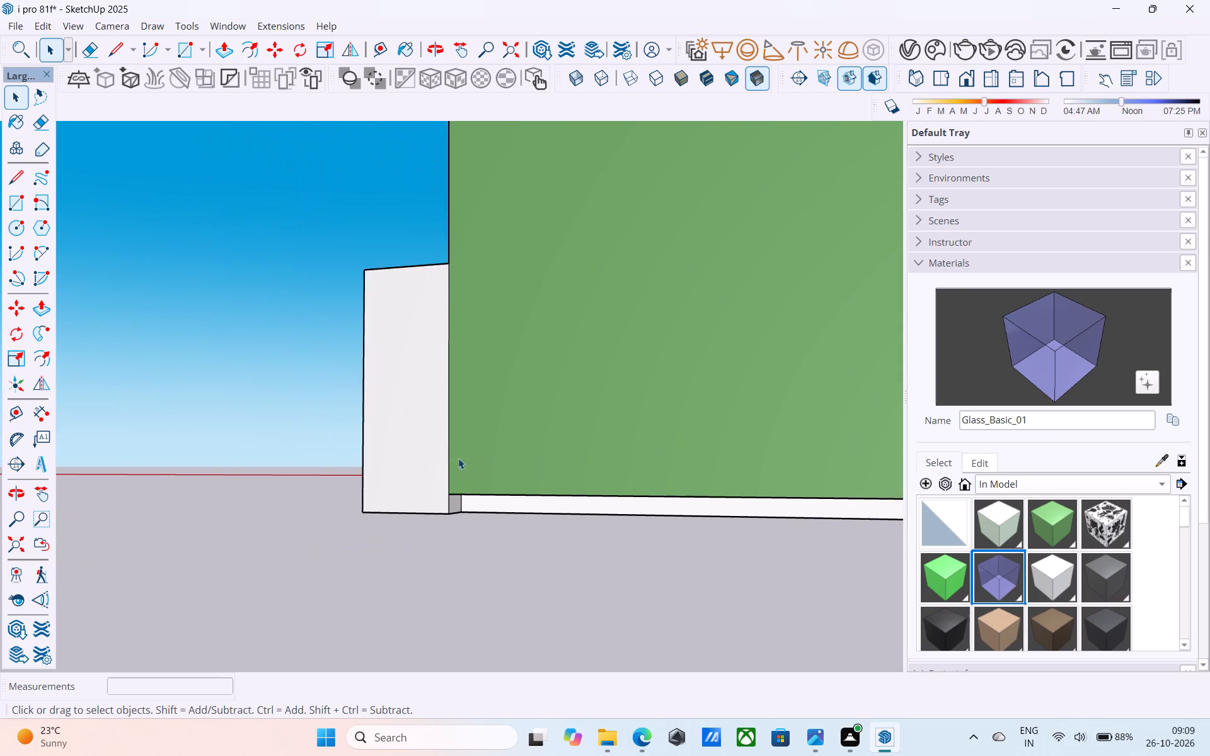
scroll(458, 458, down, 12)
scroll(412, 467, up, 1)
scroll(412, 467, down, 1)
middle_drag(492, 461, 445, 323)
scroll(449, 413, up, 4)
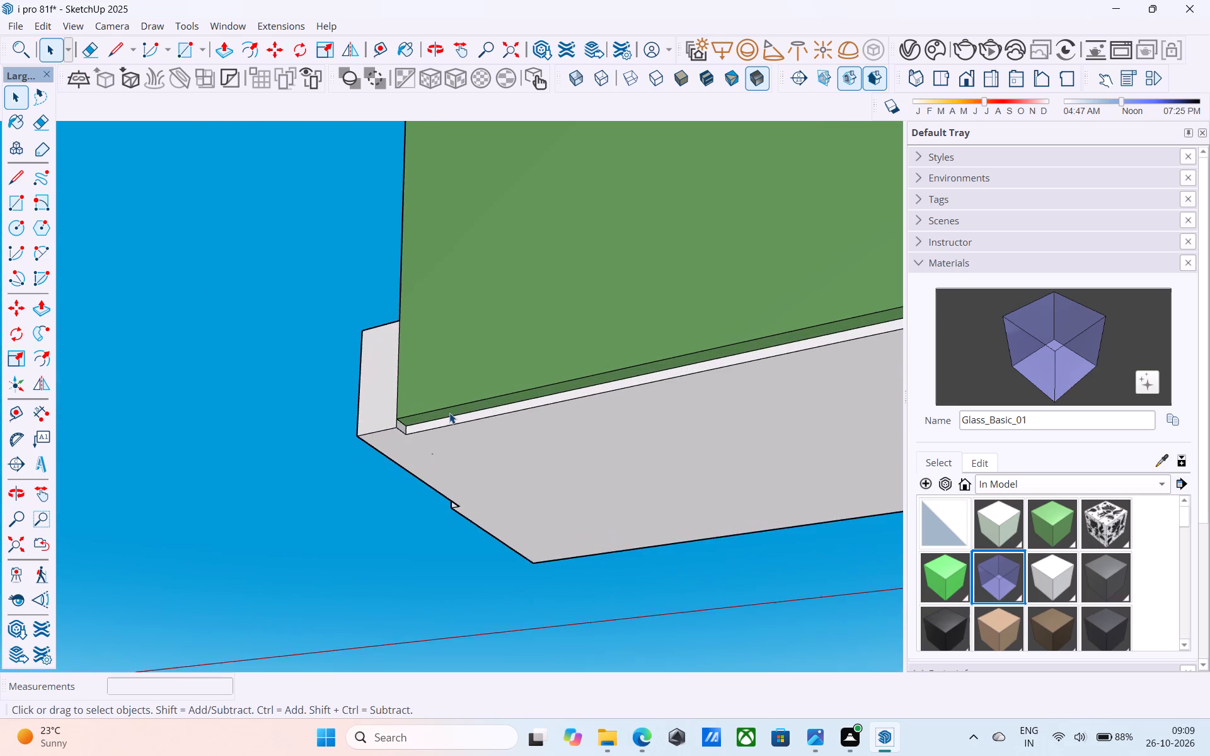
click(452, 420)
scroll(452, 418, up, 7)
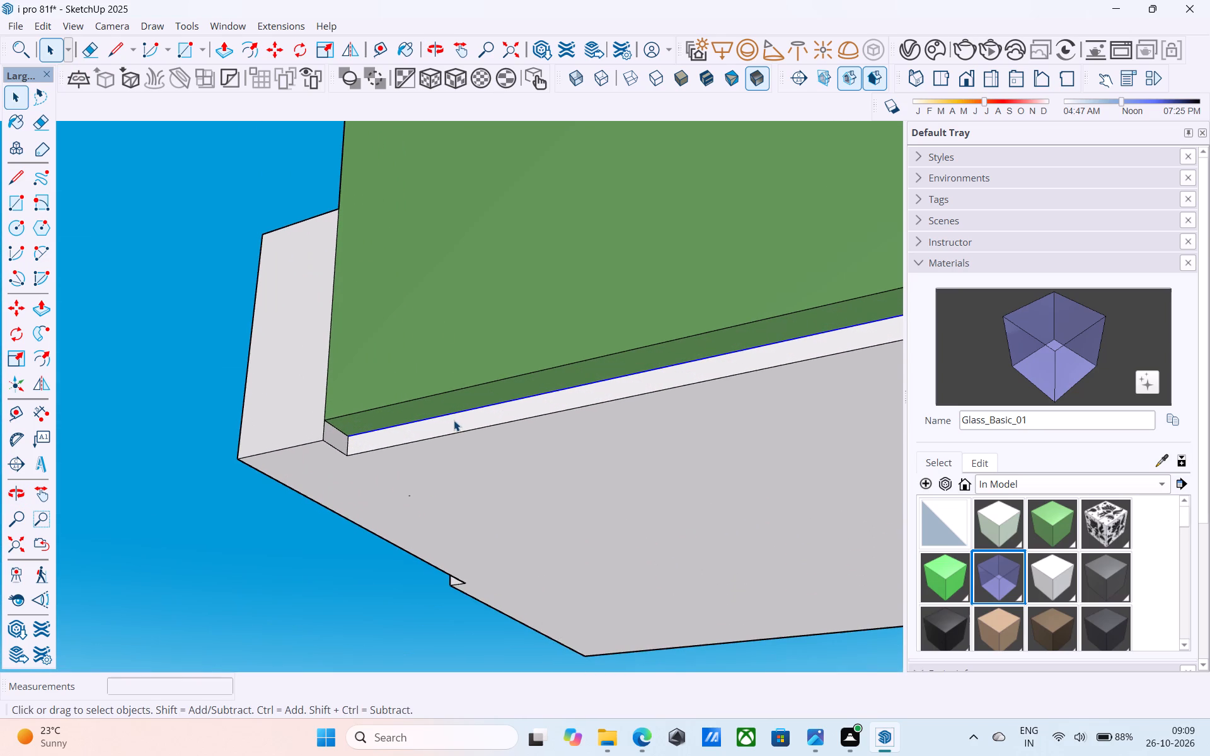
click(454, 420)
key(p)
click(454, 420)
click(462, 405)
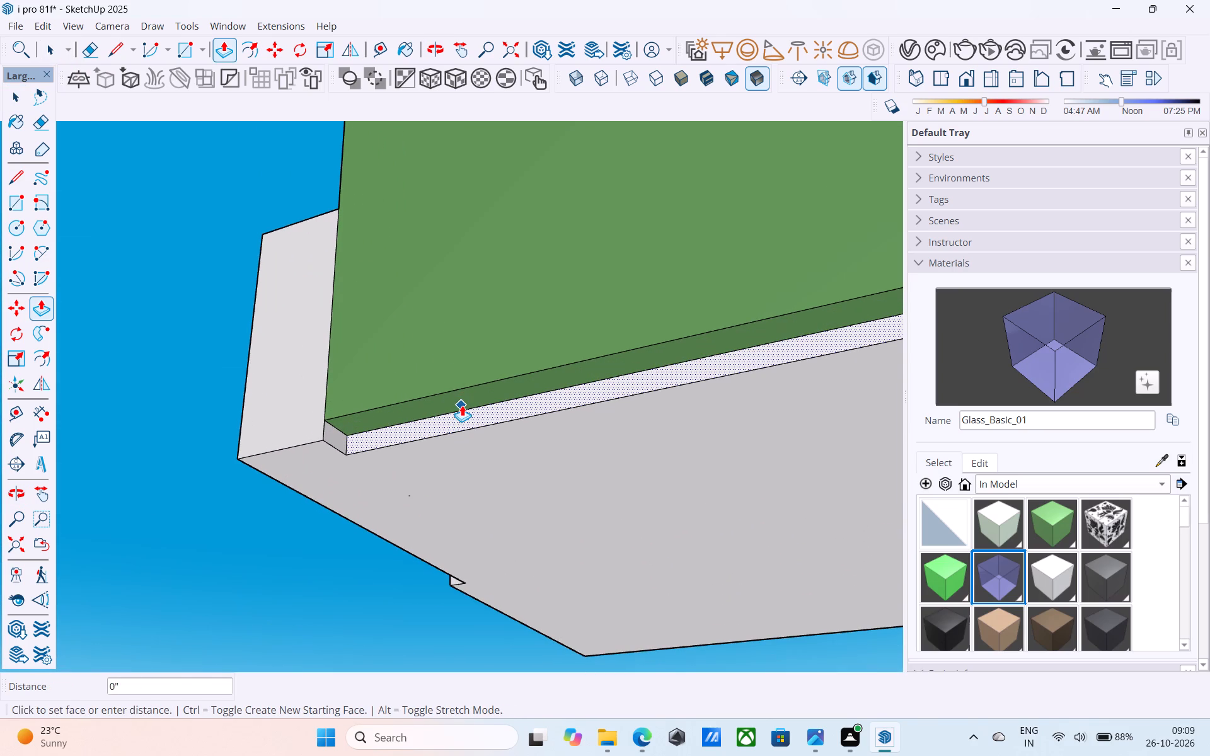
click(471, 400)
click(485, 414)
click(482, 361)
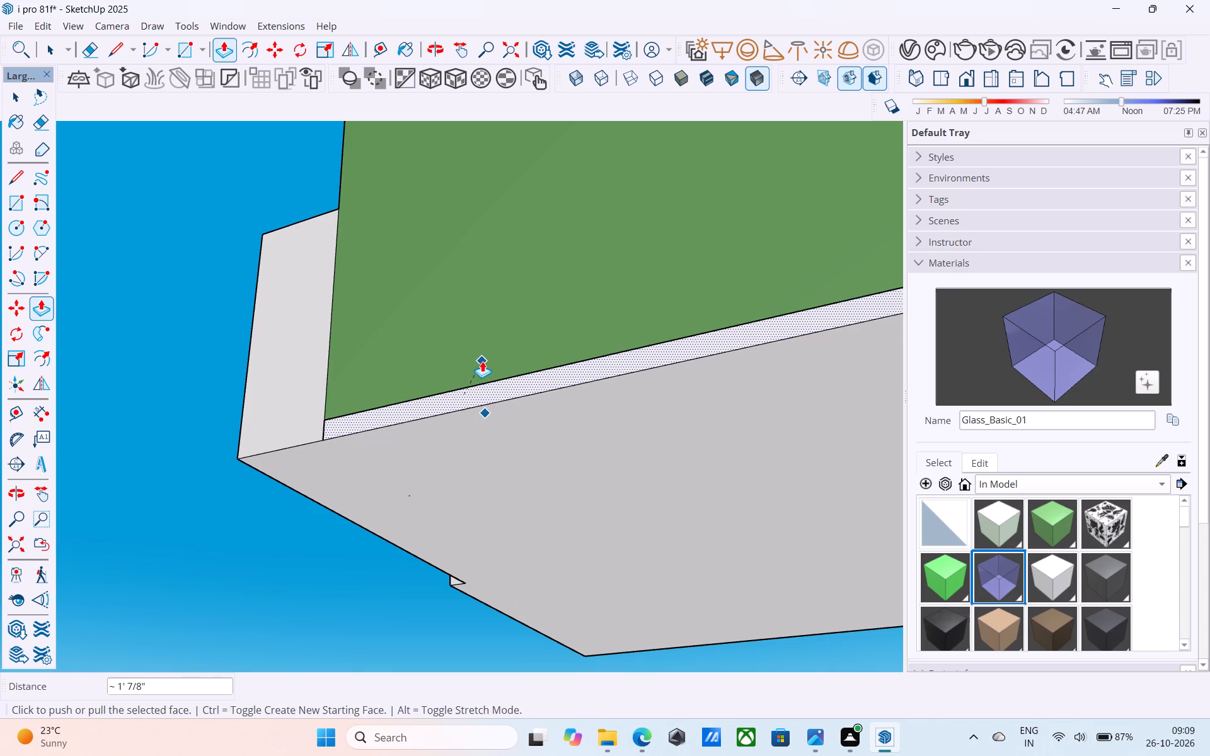
key(space)
Erase the short vertical seam between the slab edge and the end of the low return wall.
scroll(485, 358, down, 5)
key(e)
scroll(384, 409, up, 6)
click(379, 400)
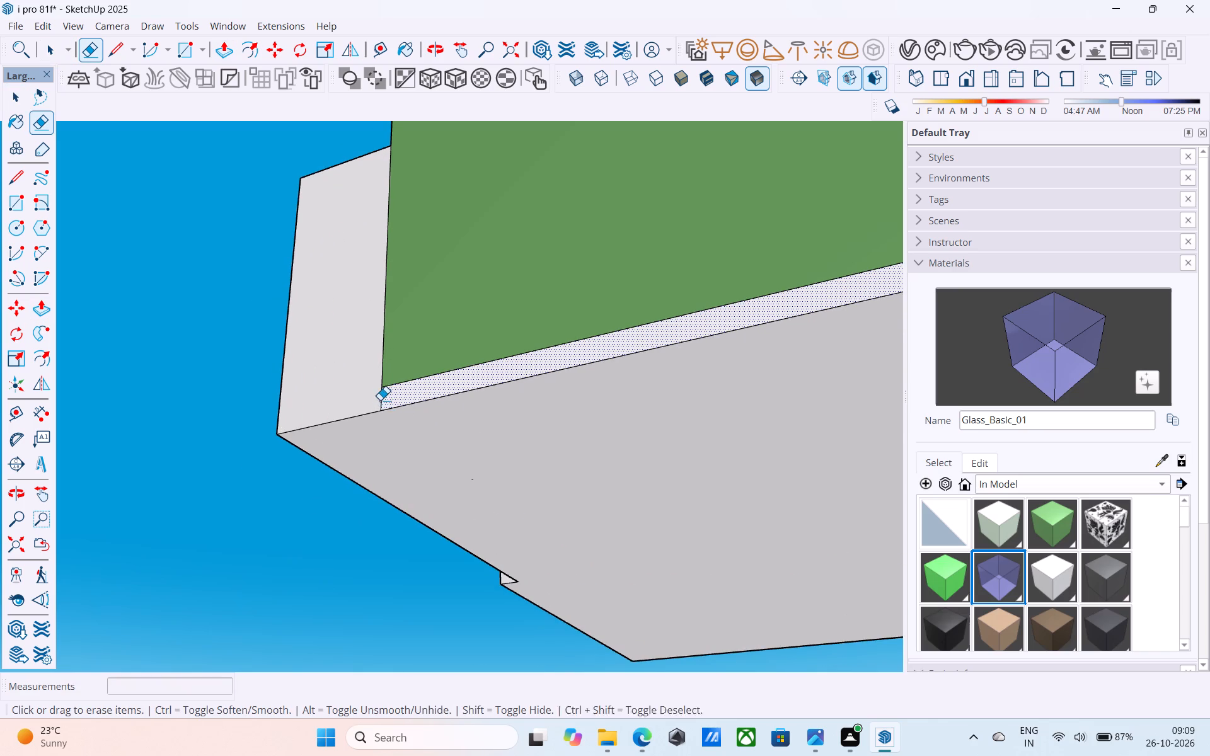
key(space)
Examine the whole house from the side and front, including the new low wall and porch posts.
scroll(383, 398, down, 10)
middle_drag(435, 421, 694, 521)
scroll(700, 525, down, 11)
middle_drag(581, 518, 751, 559)
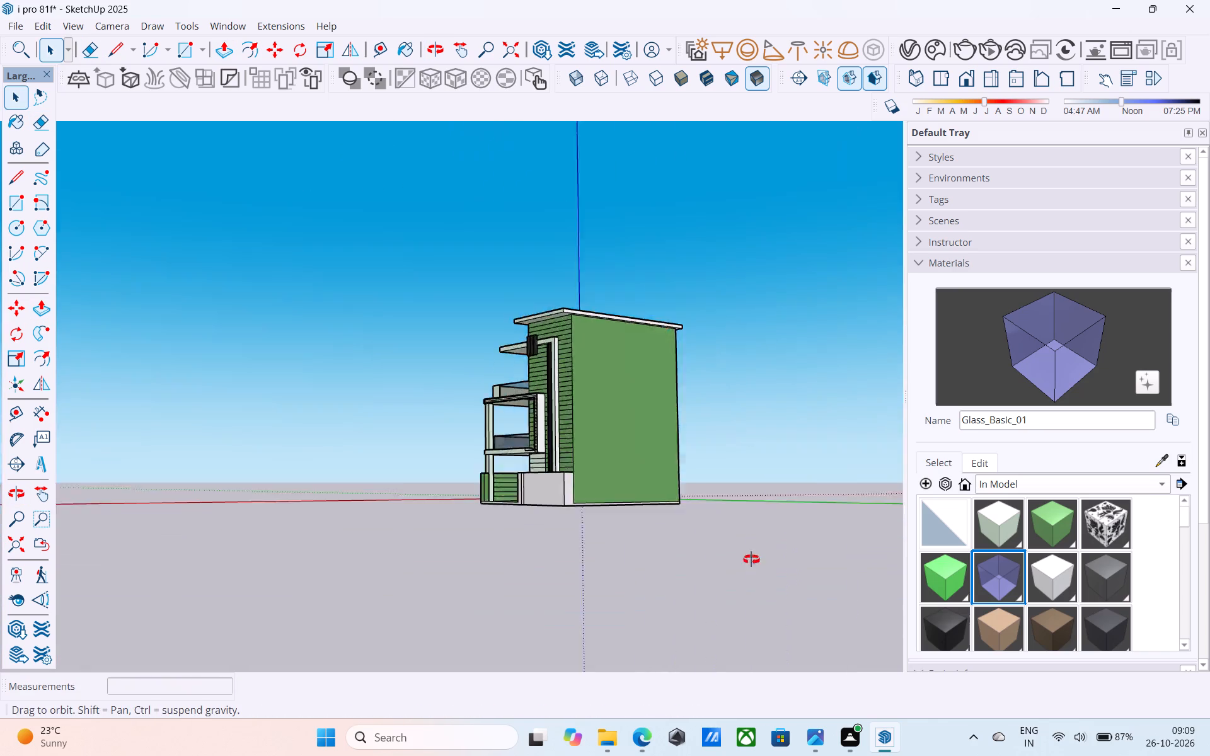
middle_drag(751, 559, 952, 584)
scroll(483, 479, up, 4)
middle_drag(459, 466, 681, 507)
shift+middle_drag(586, 467, 701, 501)
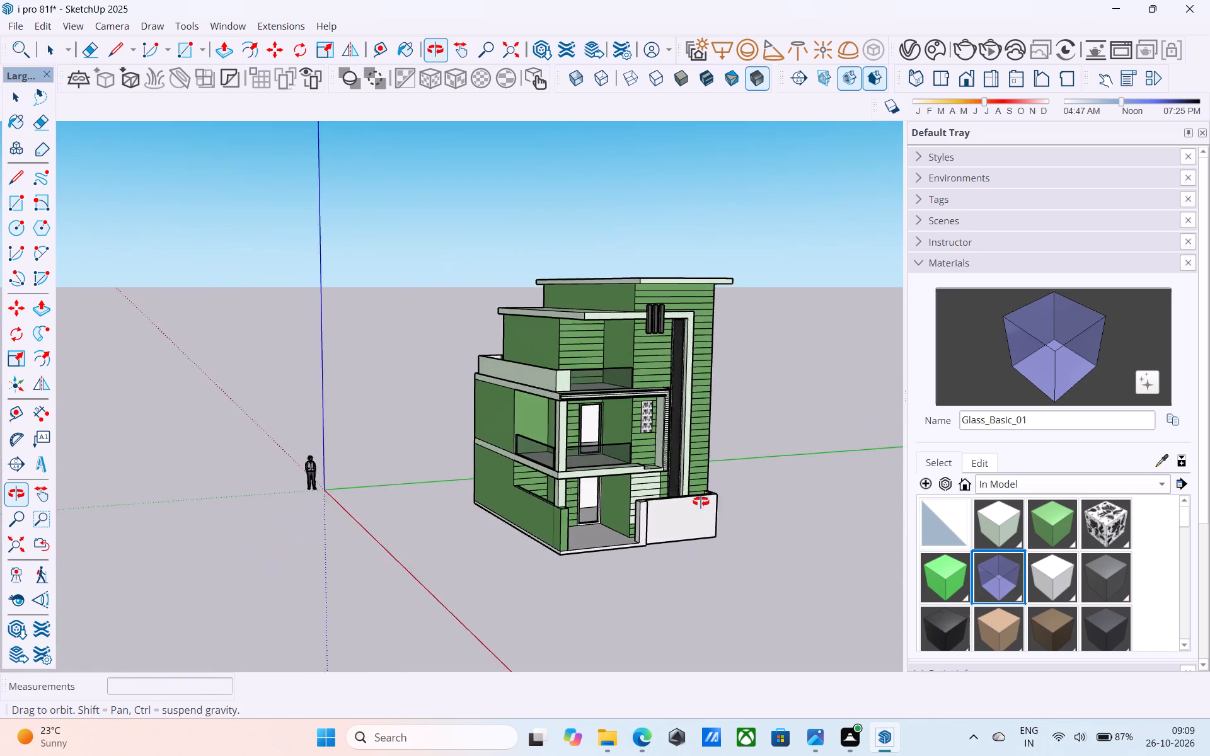
shift+middle_drag(701, 501, 703, 498)
scroll(701, 501, up, 4)
shift+middle_drag(664, 500, 725, 530)
middle_drag(702, 497, 701, 511)
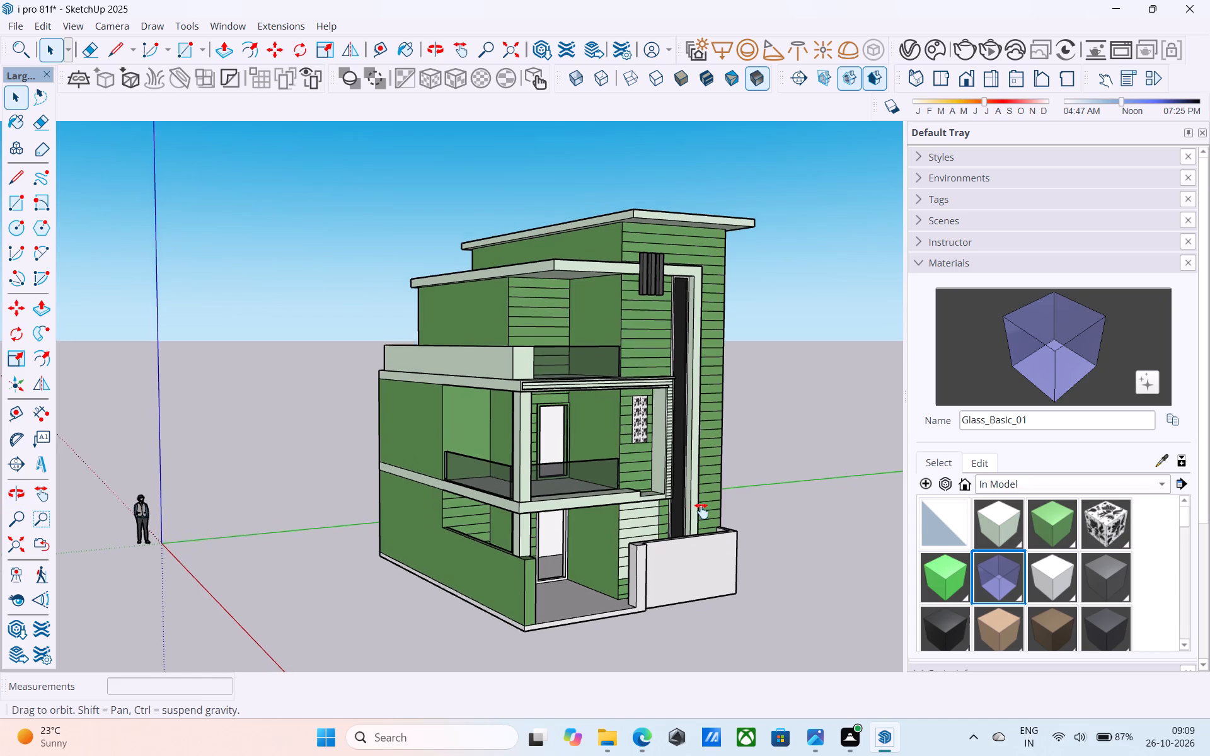
Save the house model.
middle_drag(701, 511, 685, 521)
scroll(676, 514, up, 1)
key(ctrl+s)
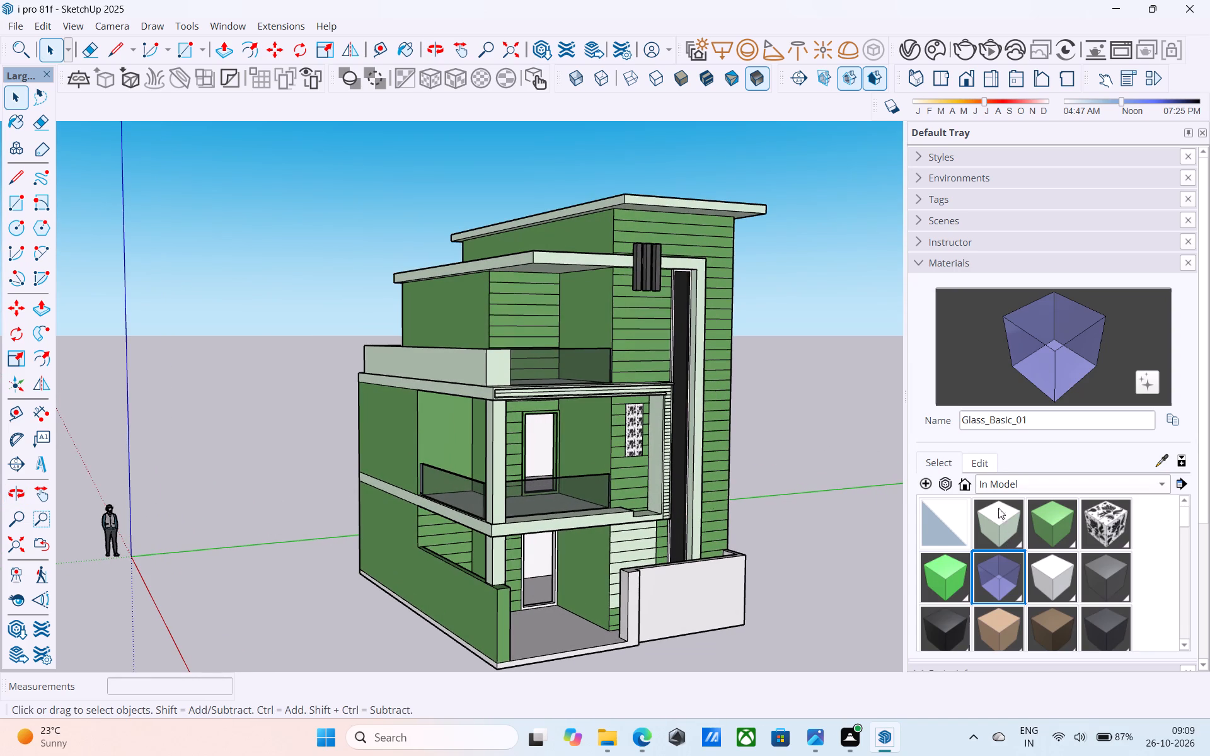
Edit the F07_Moss_Shine material's color to a lighter, less saturated green.
click(1054, 521)
click(593, 289)
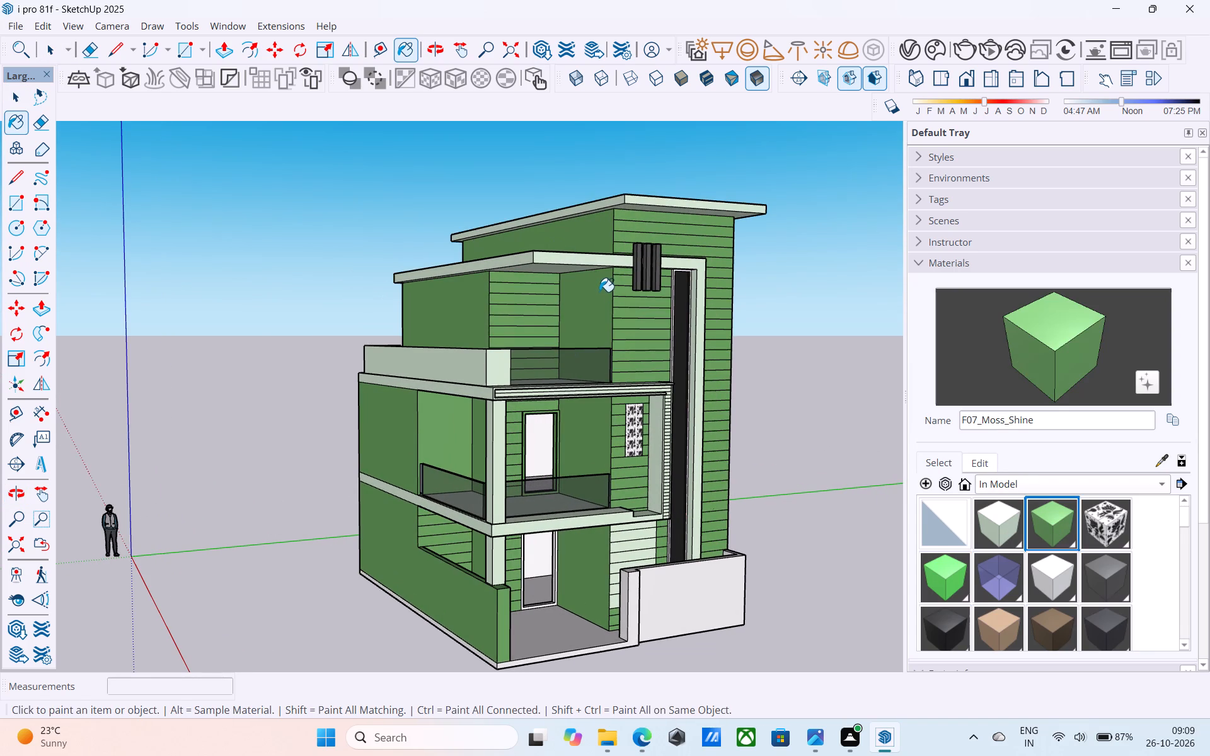
click(974, 464)
click(955, 465)
scroll(1003, 515, up, 2)
click(974, 462)
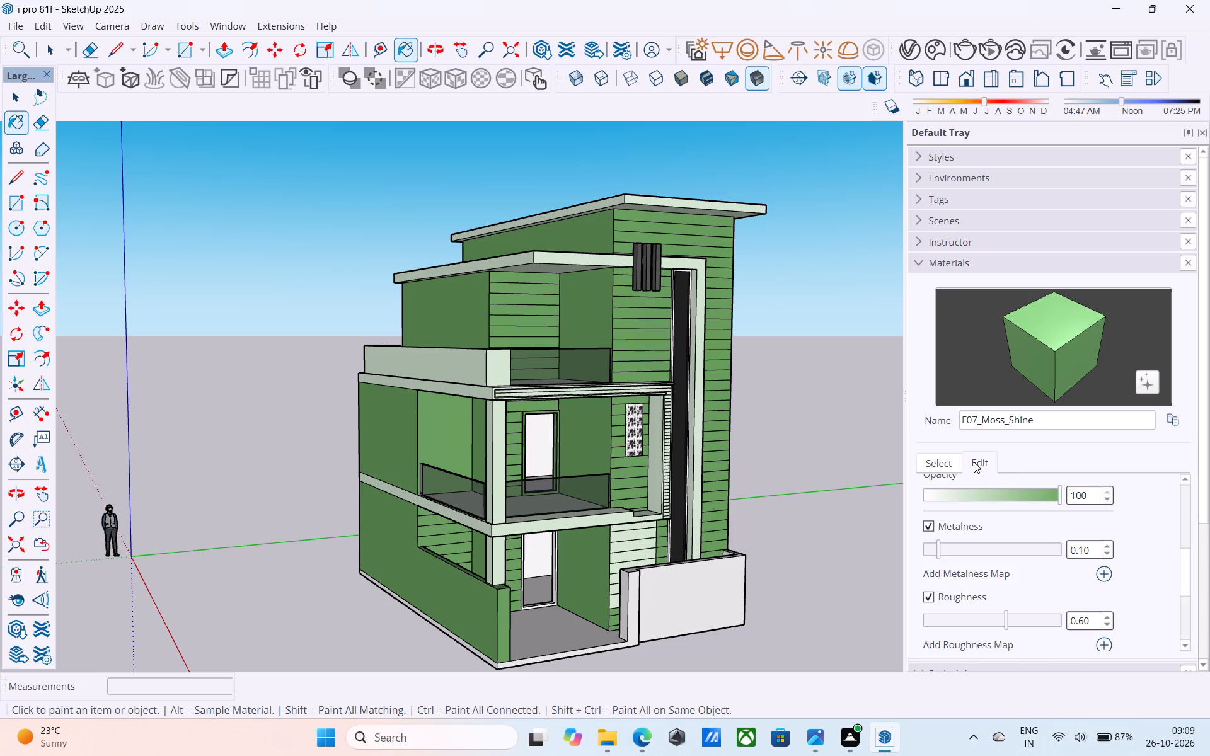
scroll(991, 494, up, 6)
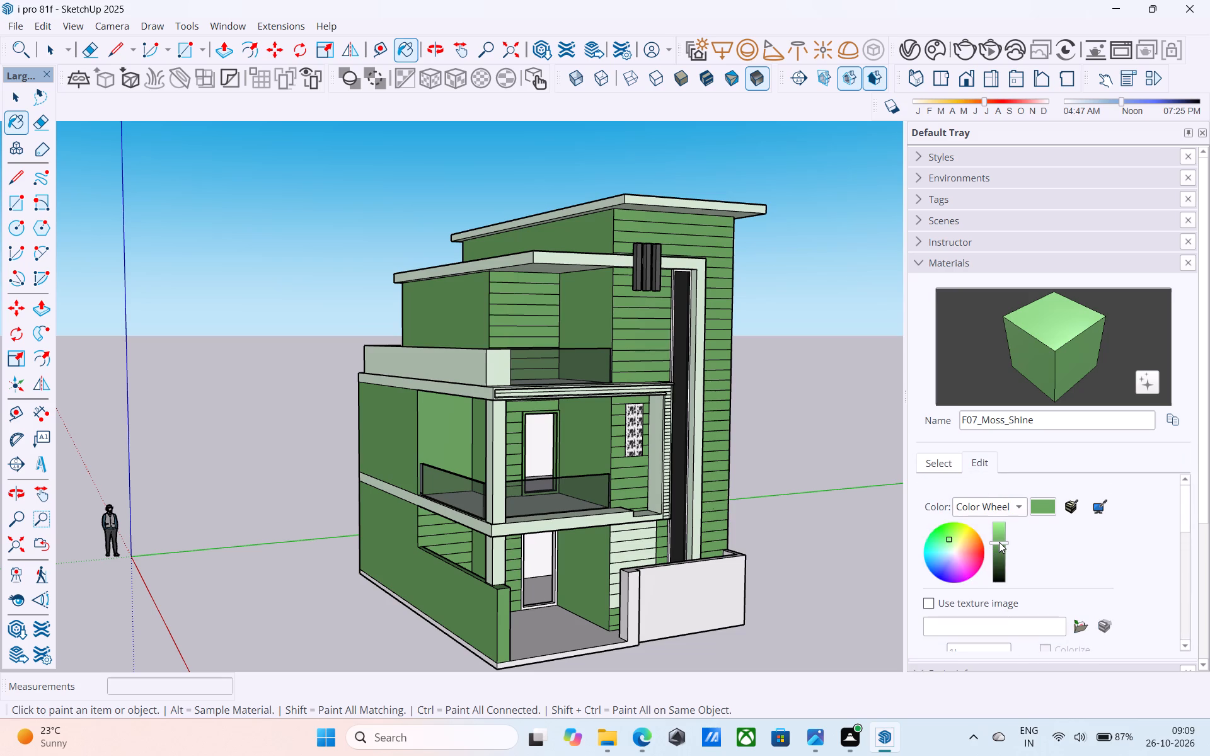
click(999, 542)
click(949, 543)
Examine the recolored house facade from the front, from below and from the side.
scroll(652, 553, up, 1)
middle_drag(652, 553, 484, 529)
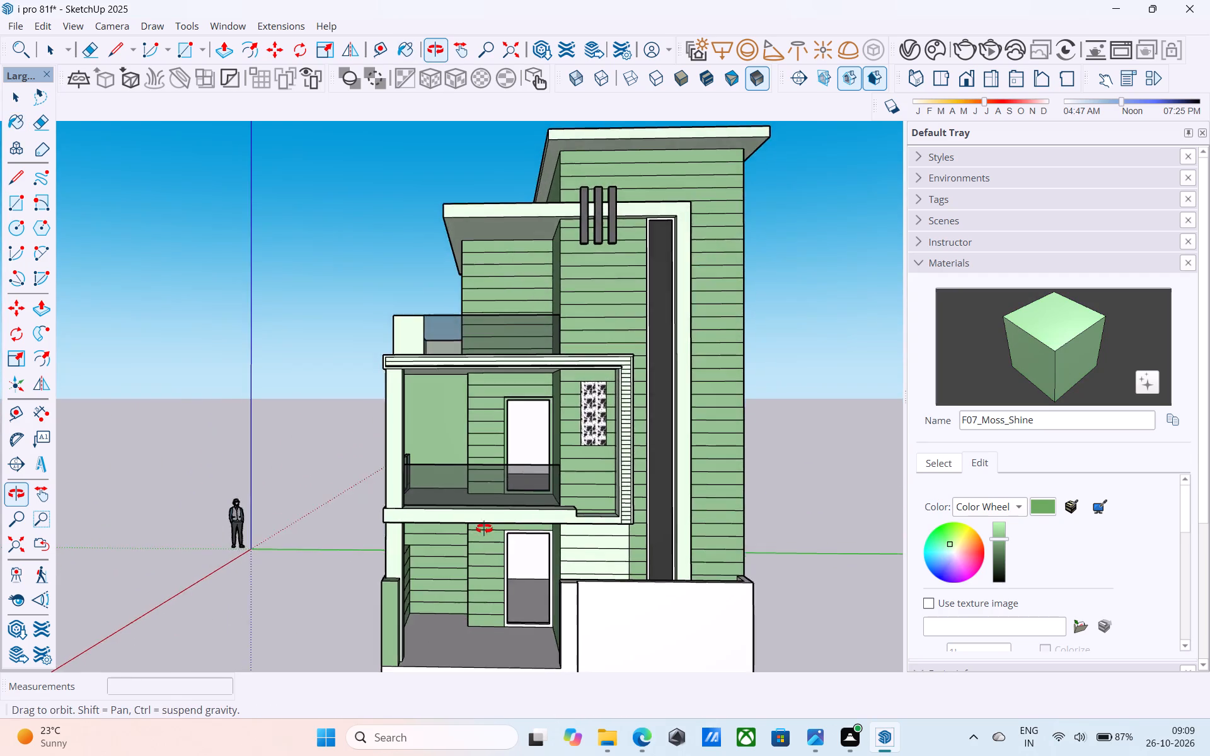
middle_drag(484, 529, 483, 529)
scroll(485, 525, down, 5)
middle_drag(487, 524, 464, 401)
scroll(500, 370, up, 4)
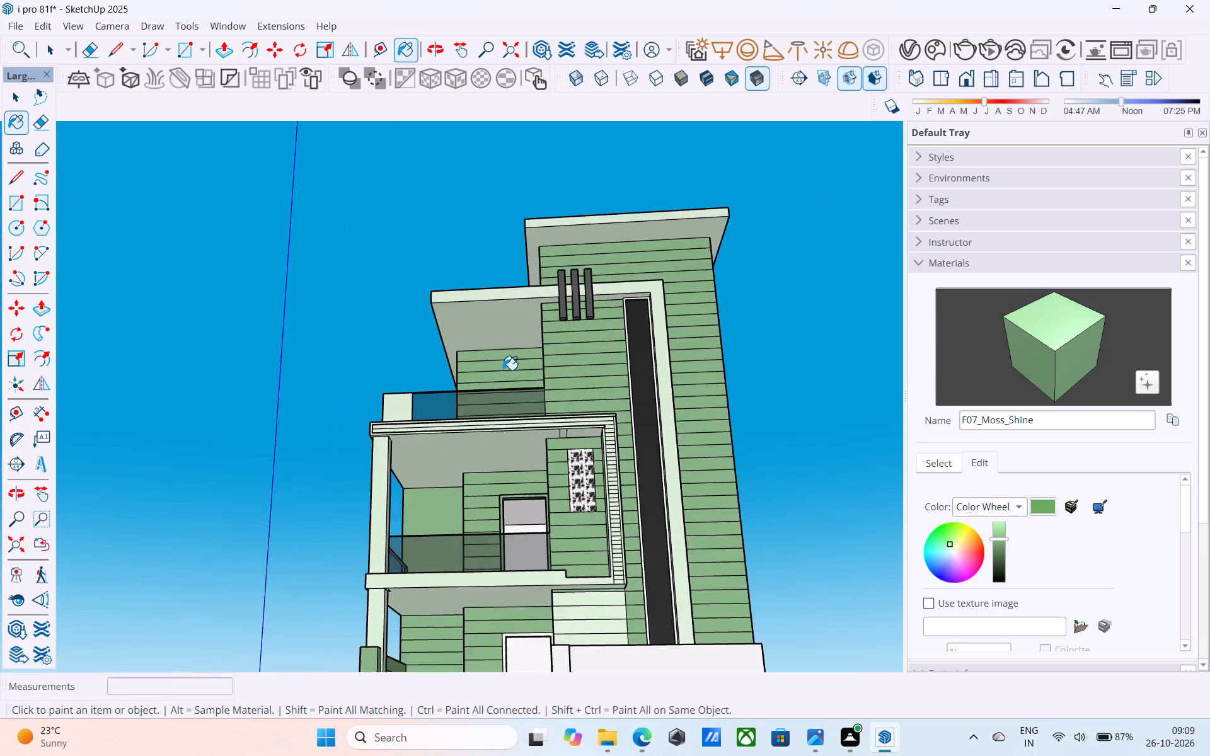
scroll(504, 377, down, 1)
middle_drag(505, 387, 638, 533)
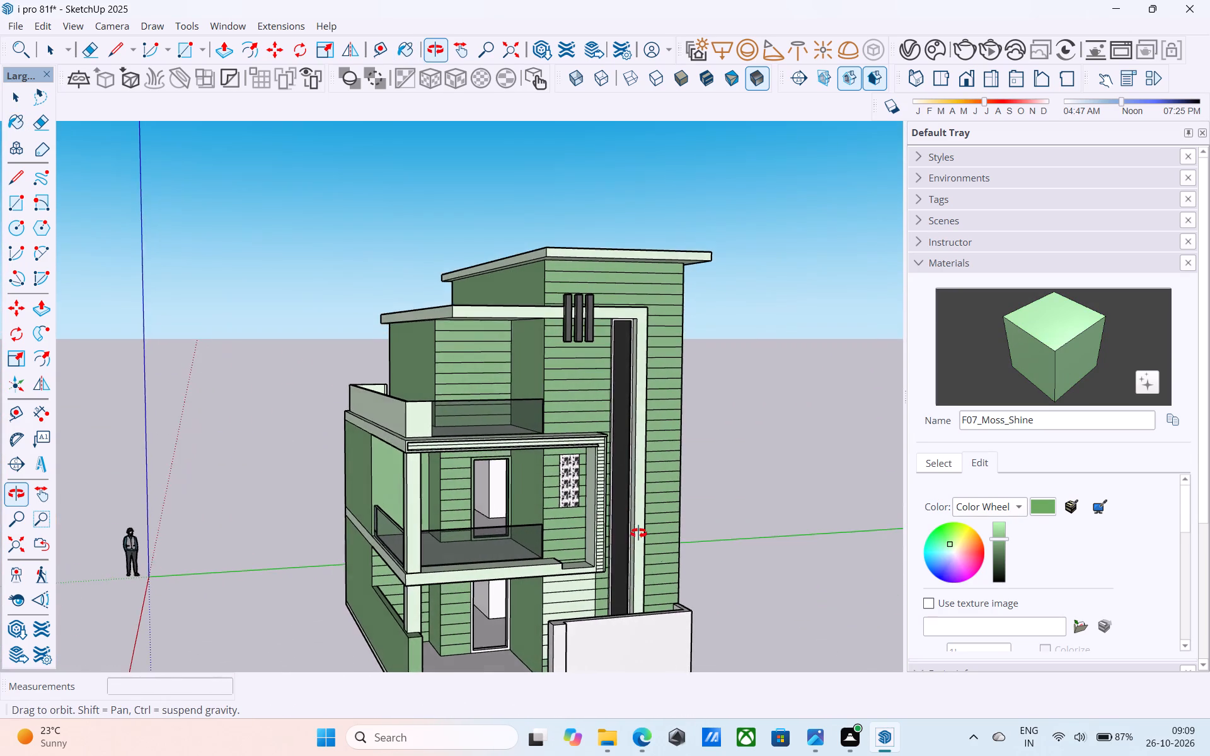
middle_drag(638, 533, 640, 529)
scroll(640, 530, up, 1)
scroll(637, 513, down, 3)
middle_drag(633, 512, 650, 486)
middle_drag(603, 494, 621, 484)
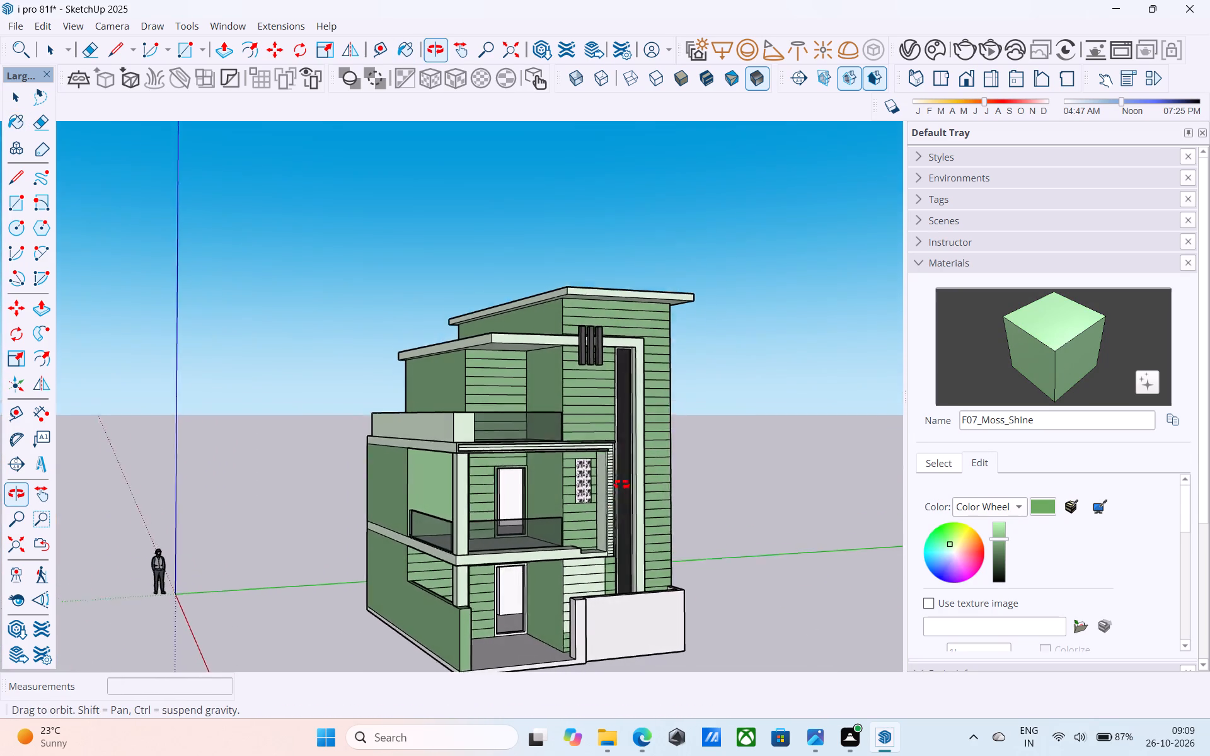
middle_drag(621, 484, 656, 452)
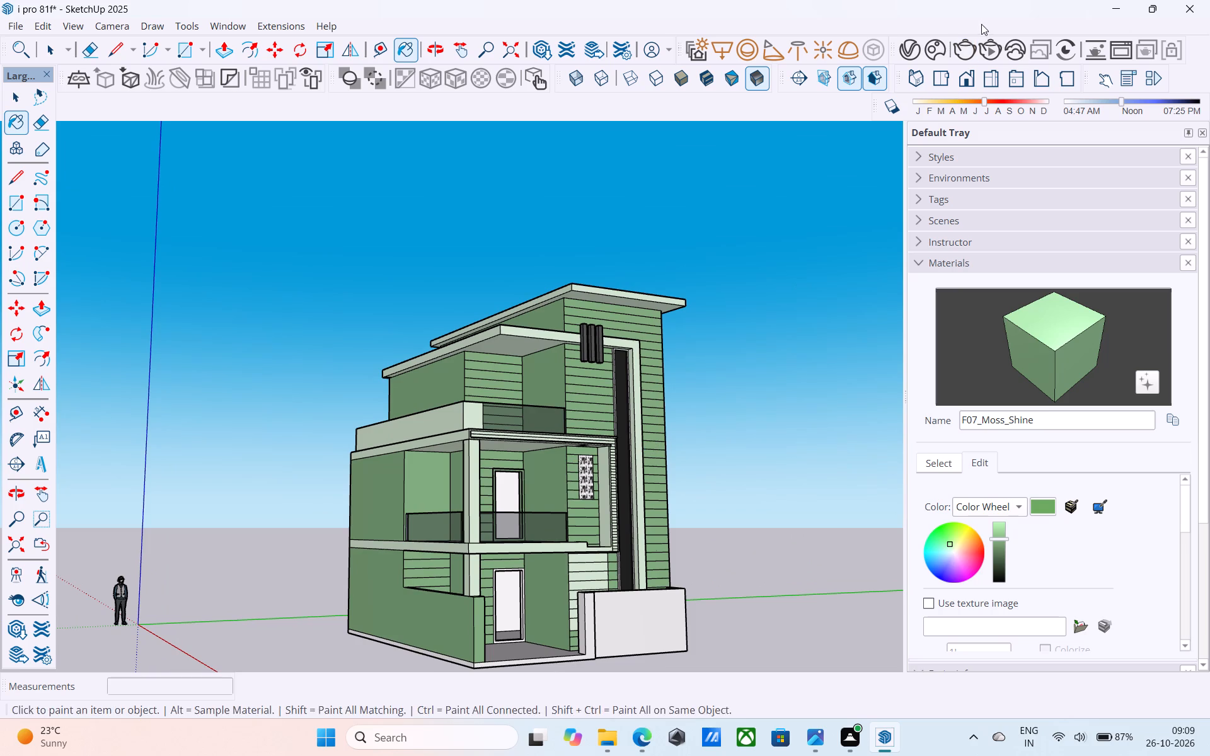
middle_drag(819, 220, 520, 244)
scroll(688, 212, down, 2)
middle_drag(666, 272, 732, 283)
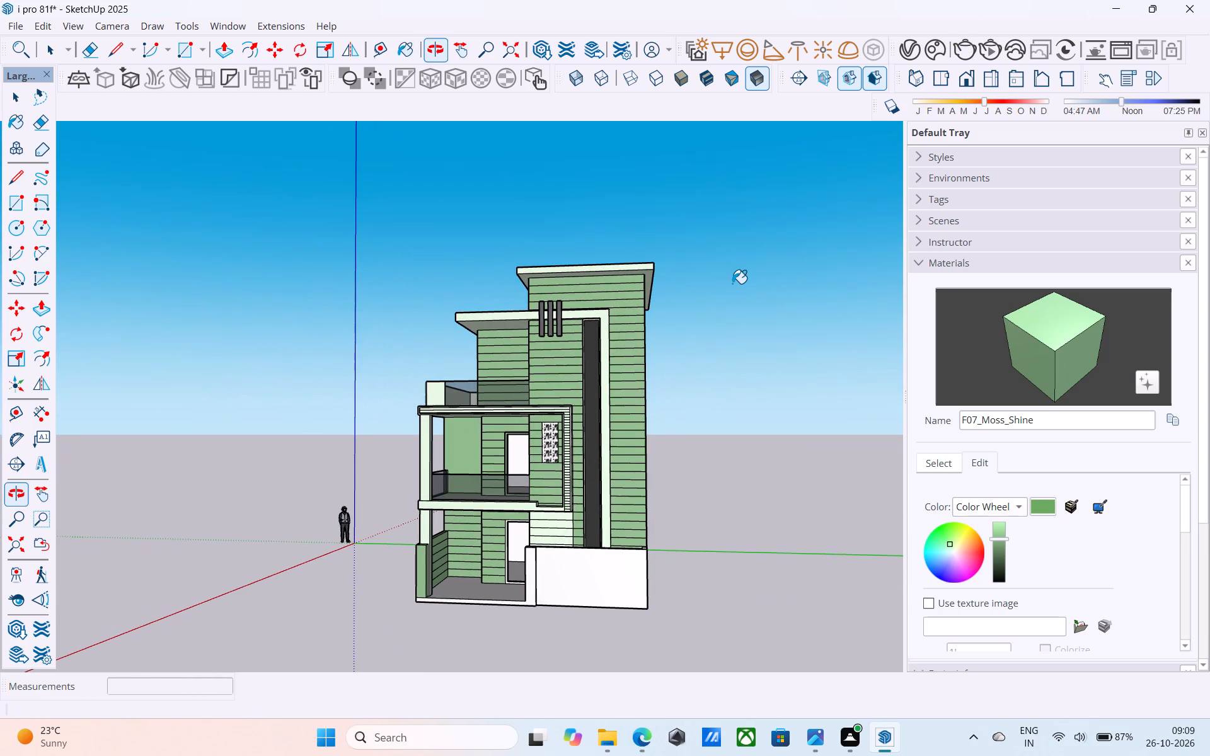
middle_click(730, 280)
Paint the front face of the terrace parapet beside the glass railing with F07_Moss_Shine.
click(1034, 345)
scroll(595, 350, up, 4)
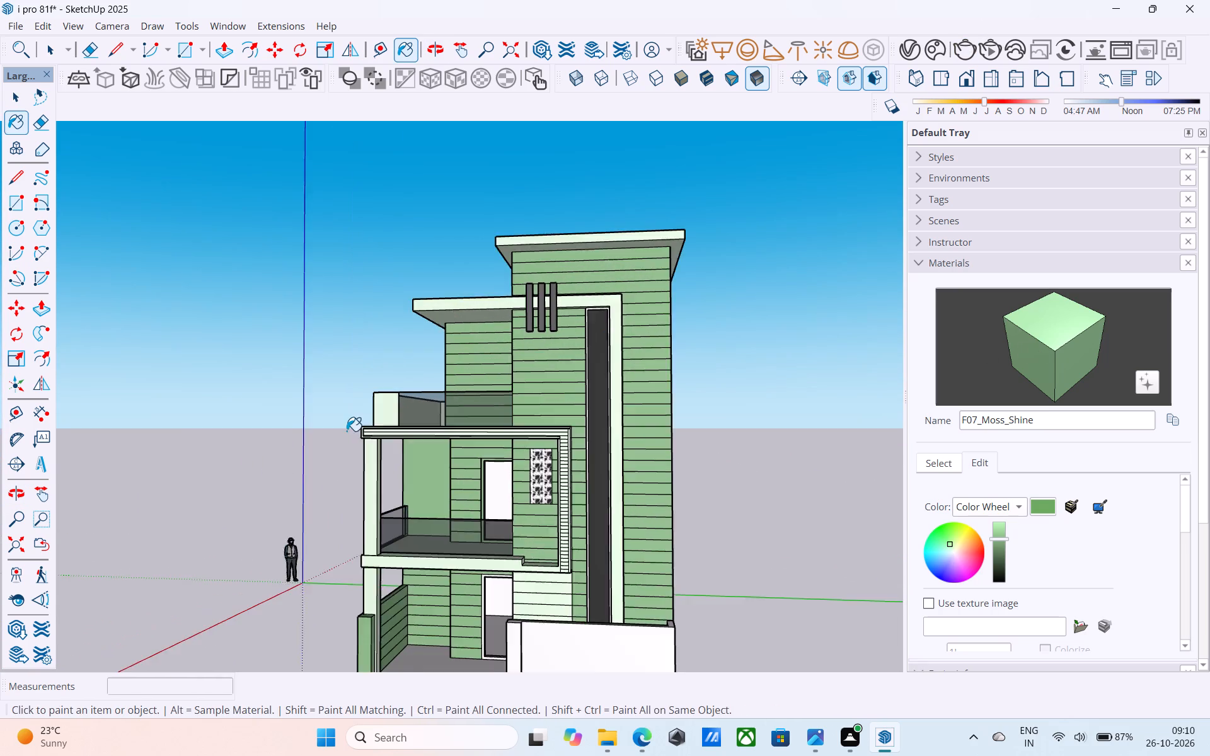
scroll(347, 431, up, 3)
click(427, 411)
Render the front view of the house in V-Ray and close the frame buffer.
scroll(455, 379, down, 9)
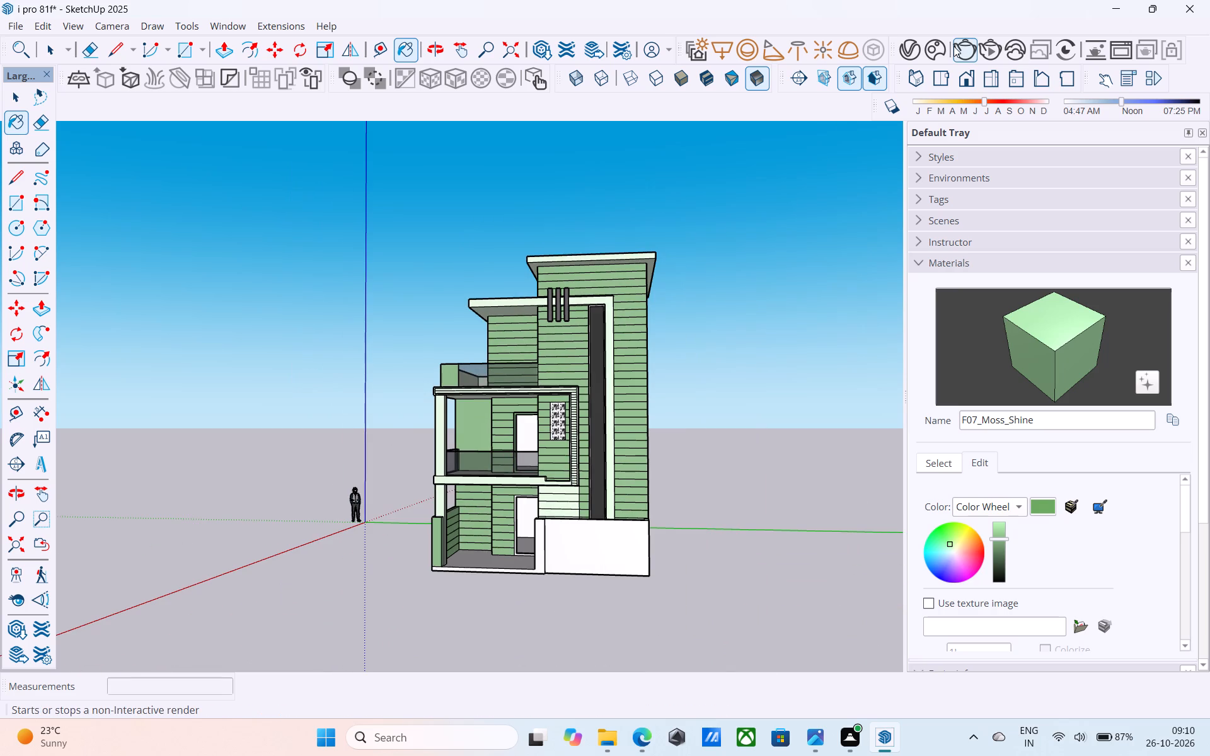
click(954, 46)
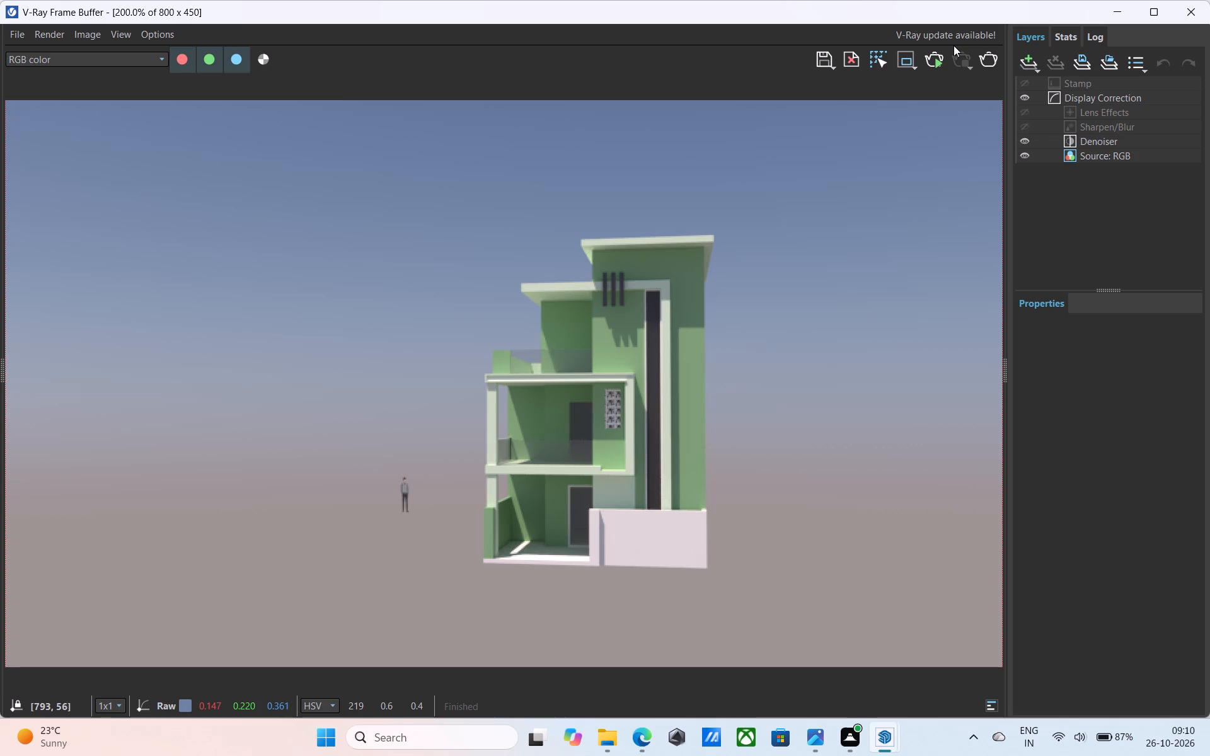
click(1202, 3)
Examine the upper storeys and the whole facade of the house from several angles.
scroll(691, 331, down, 2)
shift+middle_drag(686, 328, 841, 421)
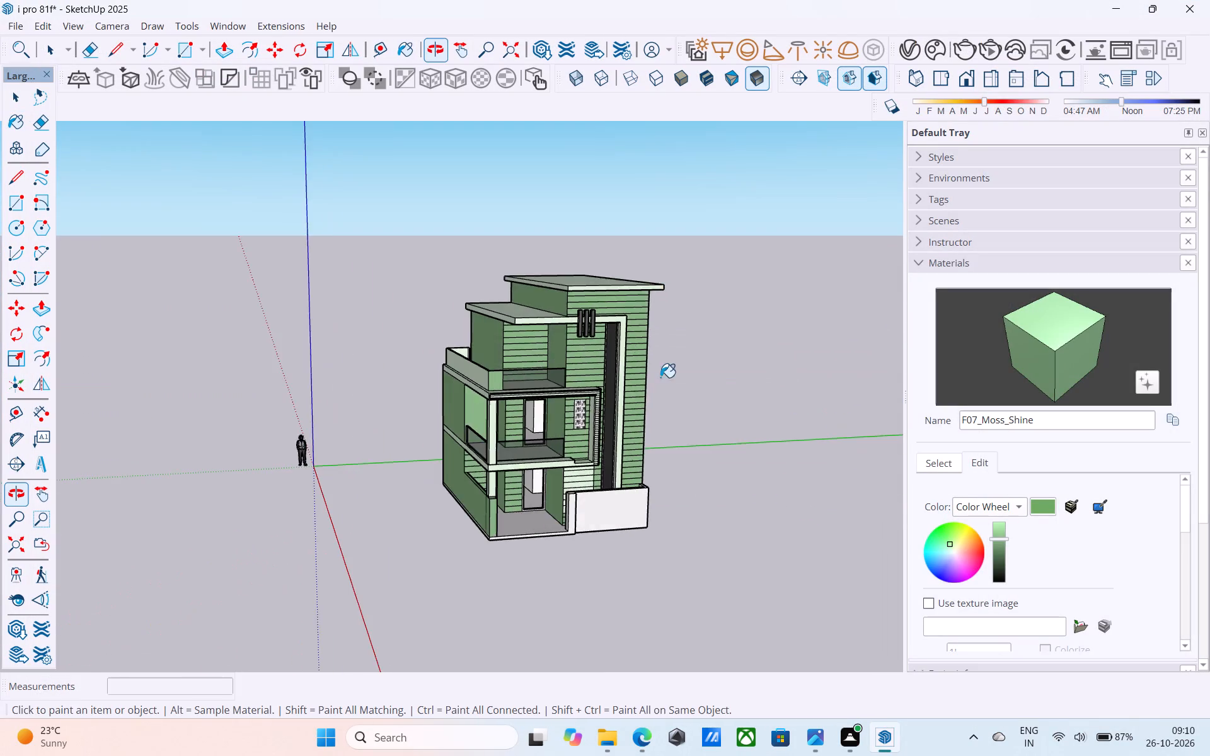
scroll(613, 359, up, 16)
middle_drag(541, 336, 564, 283)
scroll(564, 283, down, 6)
middle_drag(562, 292, 556, 283)
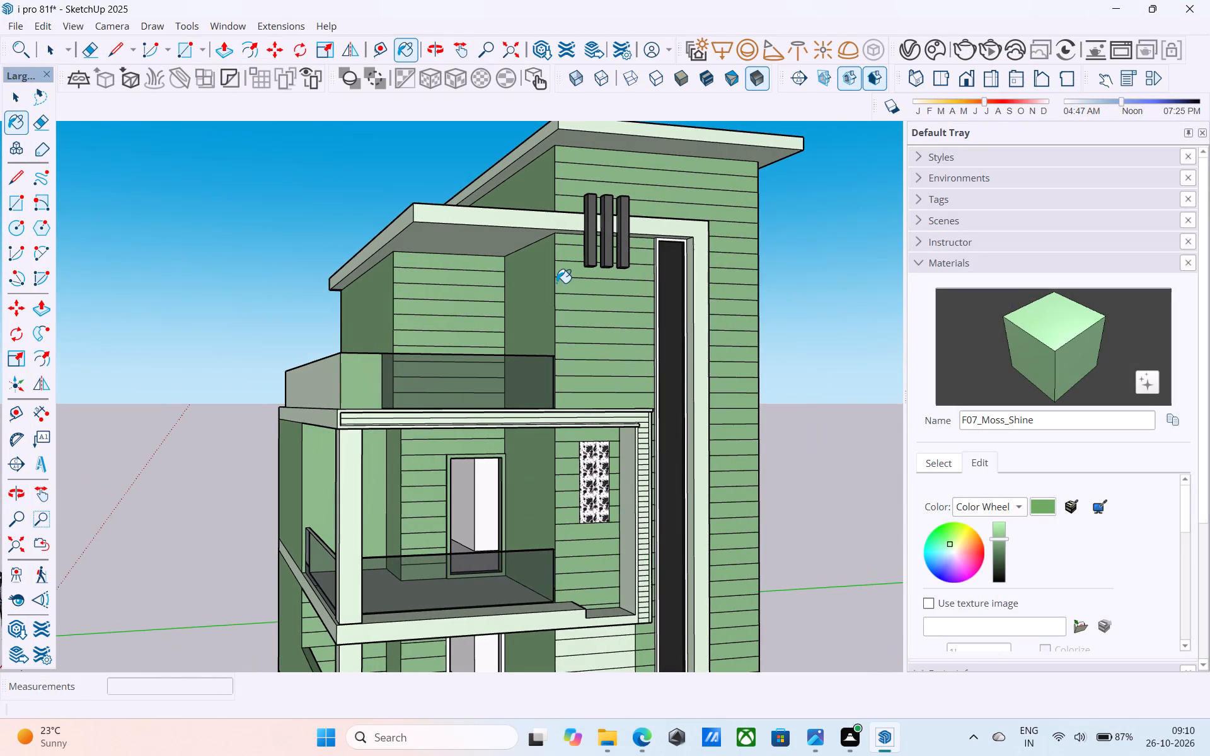
scroll(560, 285, down, 6)
middle_drag(571, 415, 481, 415)
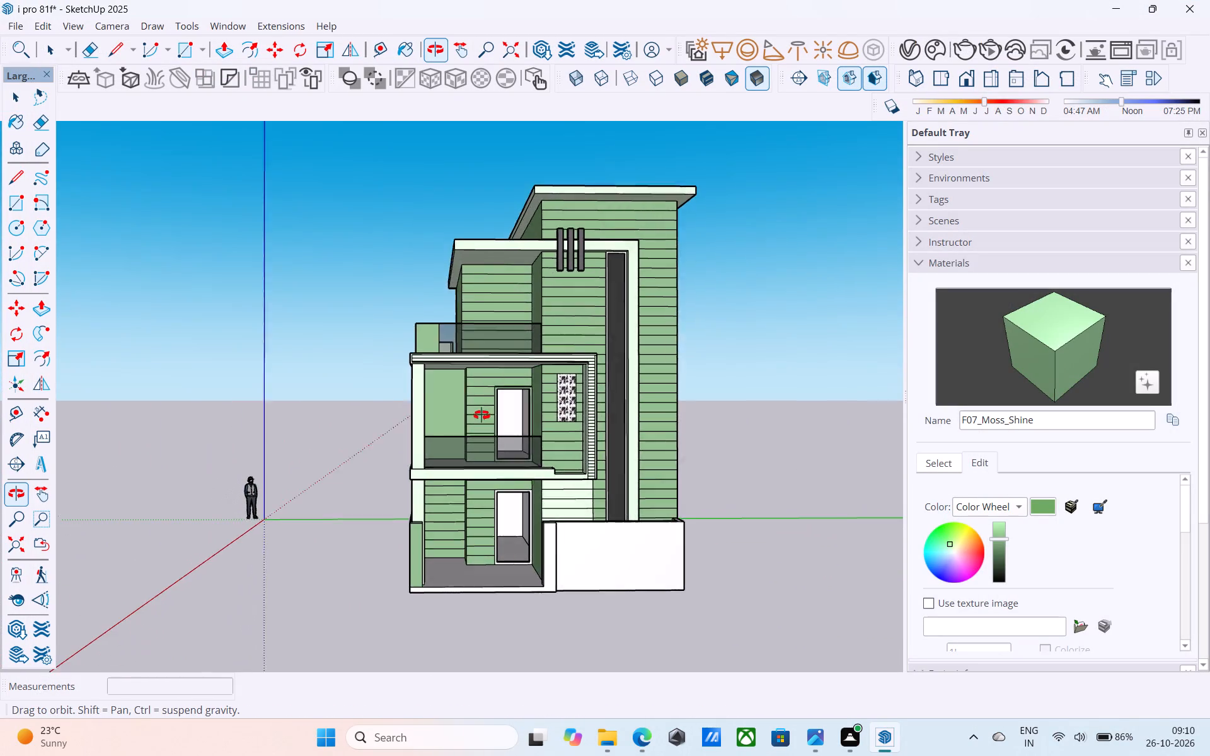
middle_drag(481, 415, 481, 414)
scroll(494, 398, down, 6)
middle_drag(497, 403, 499, 427)
Paint the white low boundary wall, its end post and the porch slab's front edge with F07_Moss_Shine.
click(1008, 340)
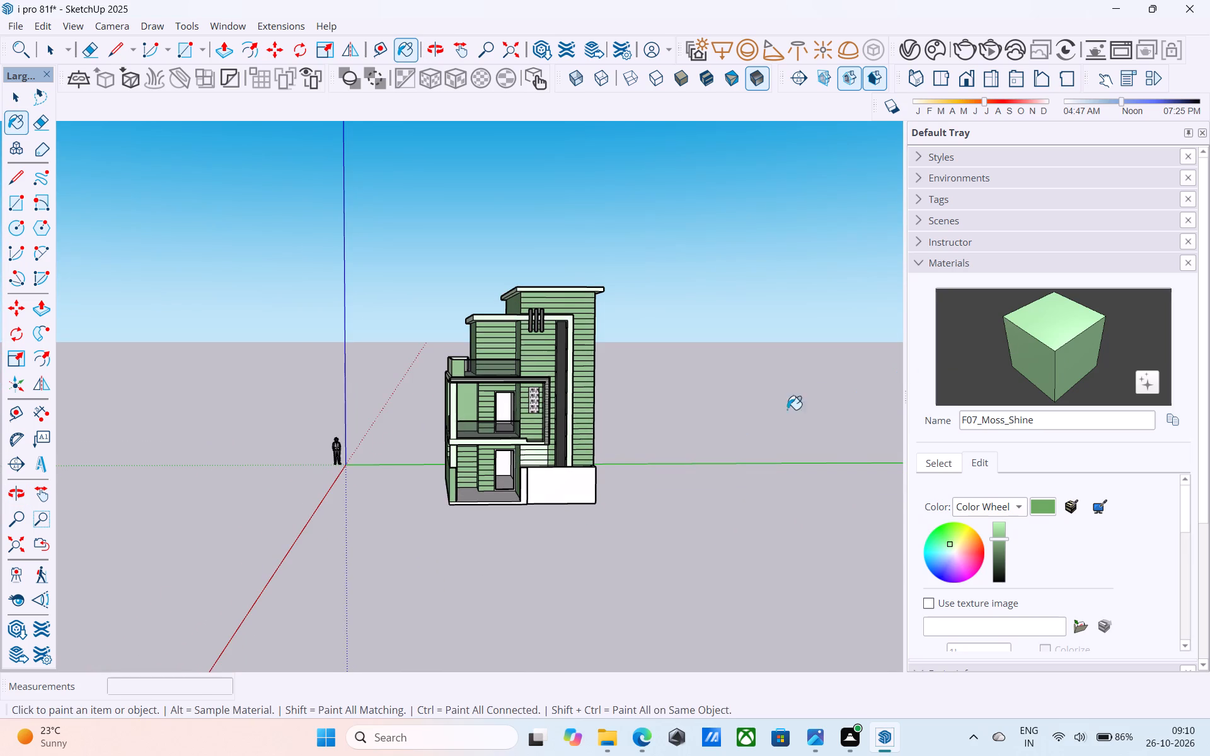
scroll(563, 546, up, 5)
click(577, 403)
click(572, 449)
middle_drag(571, 447, 452, 467)
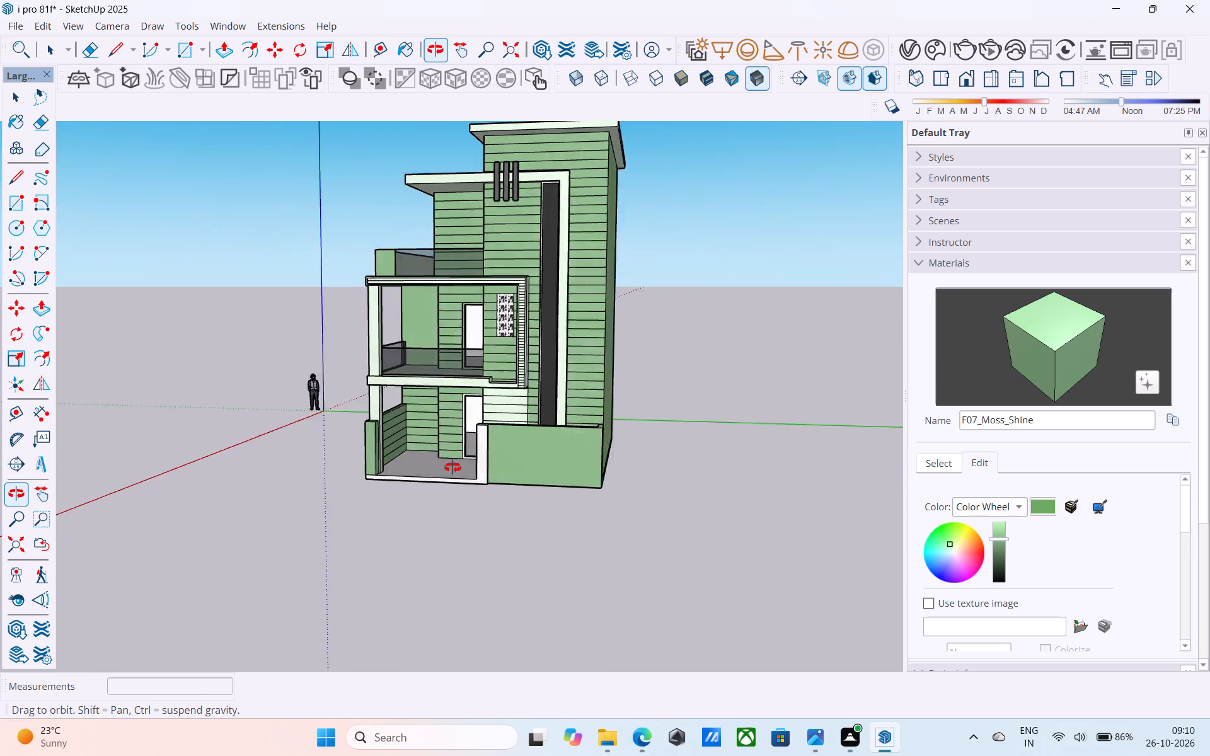
middle_drag(452, 467, 345, 462)
scroll(524, 412, up, 8)
click(596, 493)
scroll(594, 483, down, 4)
middle_drag(596, 483, 741, 483)
scroll(756, 460, down, 4)
scroll(583, 478, up, 6)
click(539, 473)
Examine the painted boundary wall, porch posts and ground-floor porch opening.
scroll(630, 423, down, 6)
scroll(568, 476, up, 5)
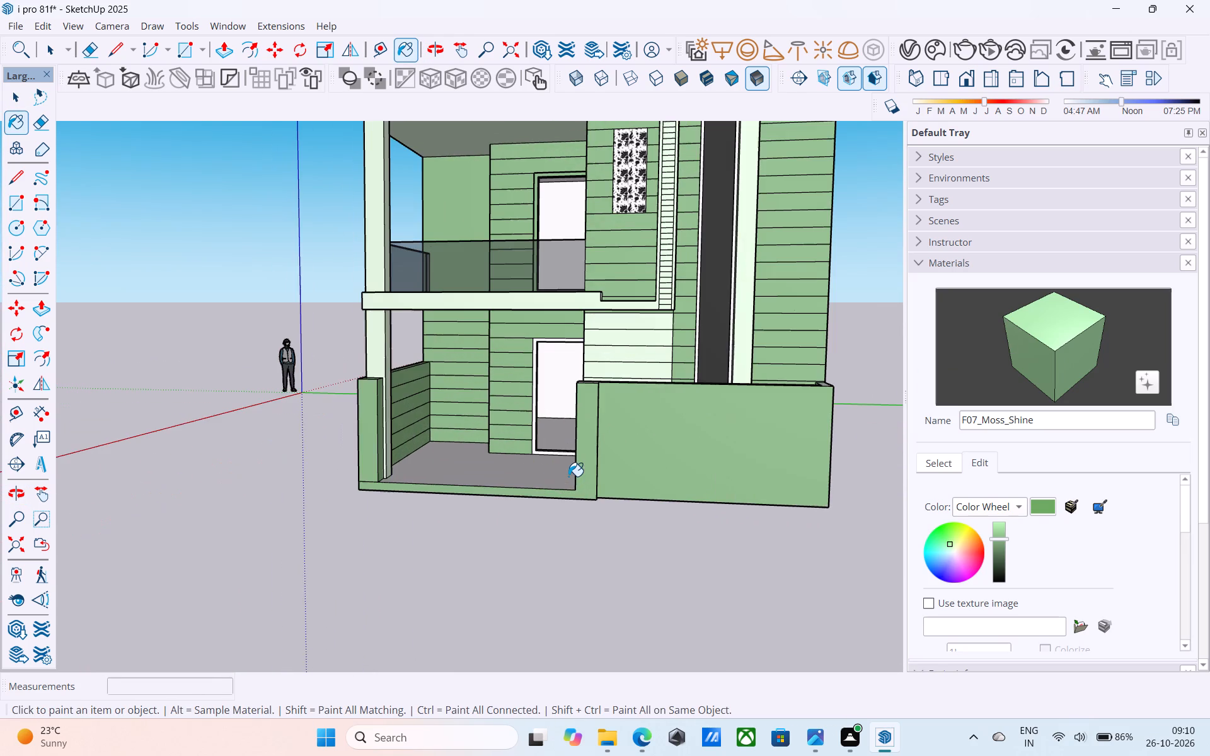
scroll(568, 475, down, 1)
scroll(693, 428, up, 1)
scroll(702, 426, down, 6)
middle_drag(702, 426, 707, 451)
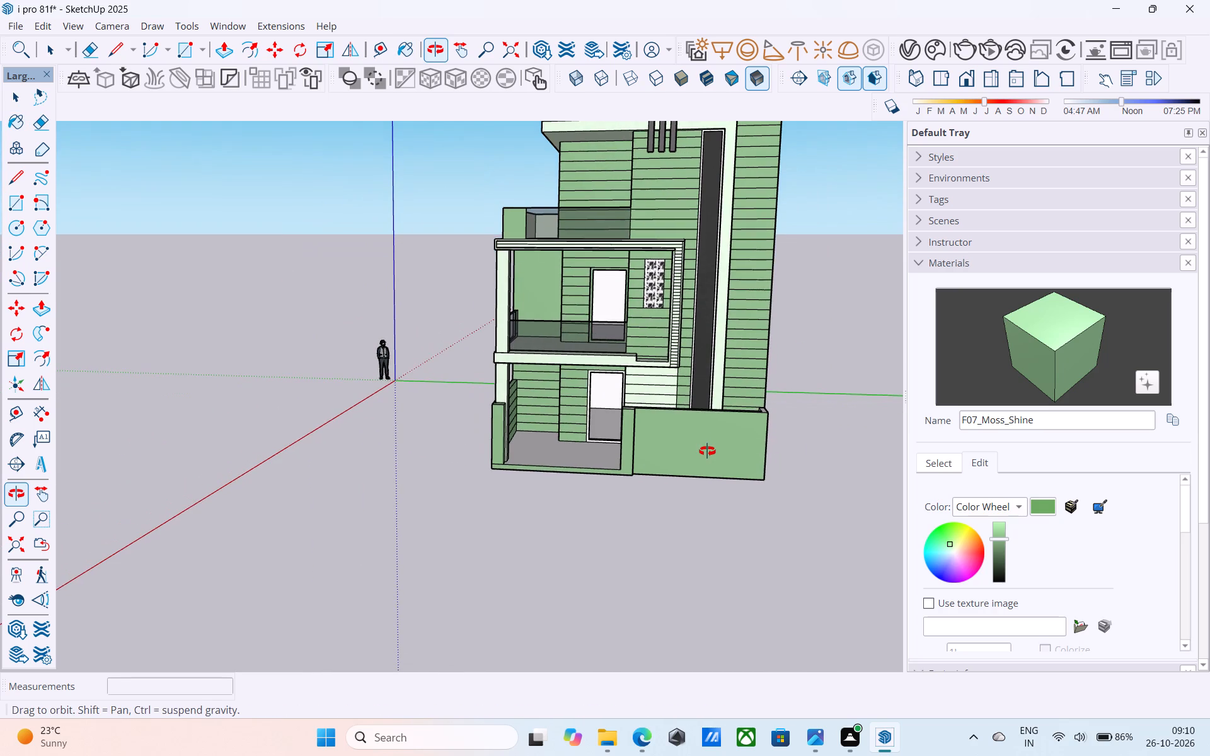
middle_drag(707, 451, 707, 450)
middle_drag(698, 440, 682, 437)
scroll(682, 428, down, 1)
shift+middle_drag(682, 423, 636, 422)
scroll(548, 440, up, 8)
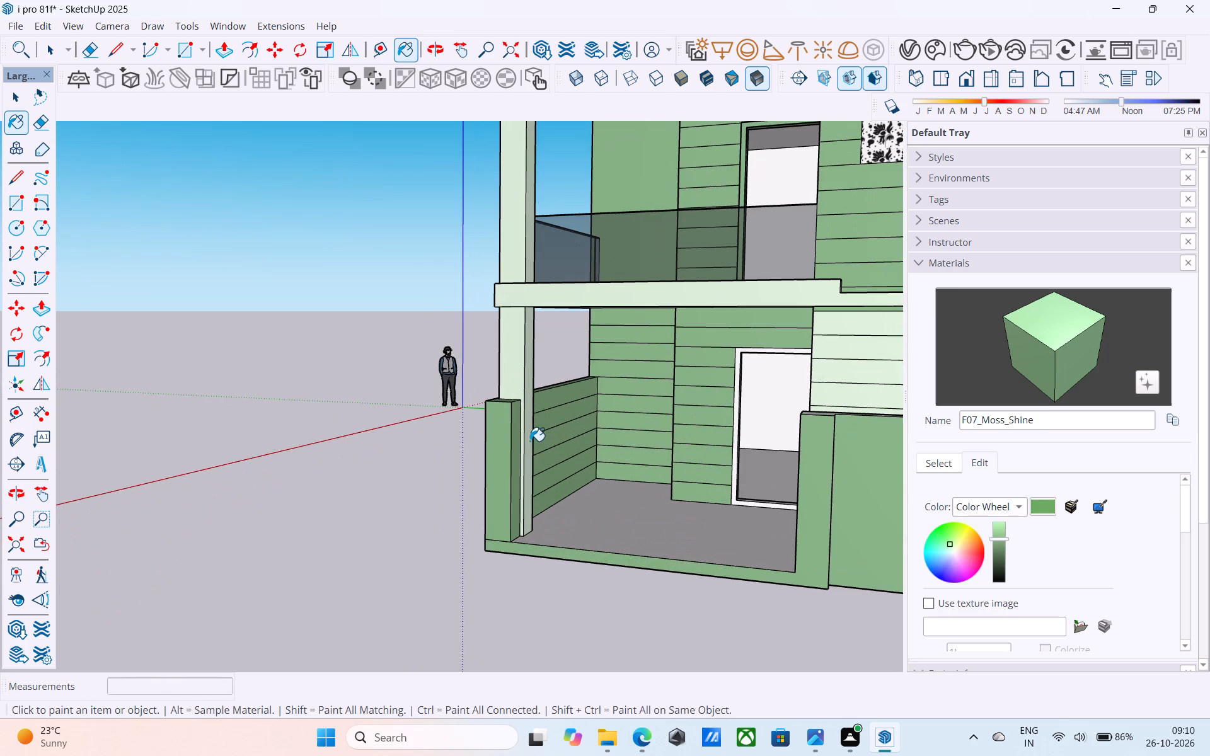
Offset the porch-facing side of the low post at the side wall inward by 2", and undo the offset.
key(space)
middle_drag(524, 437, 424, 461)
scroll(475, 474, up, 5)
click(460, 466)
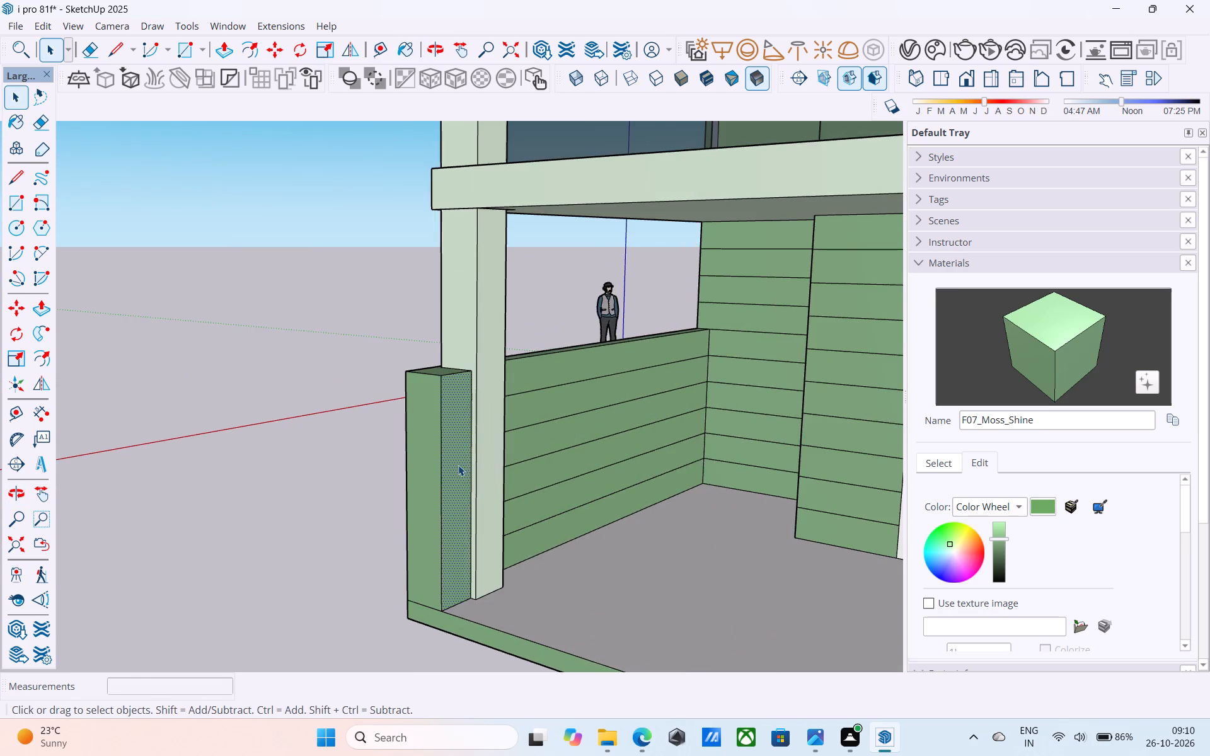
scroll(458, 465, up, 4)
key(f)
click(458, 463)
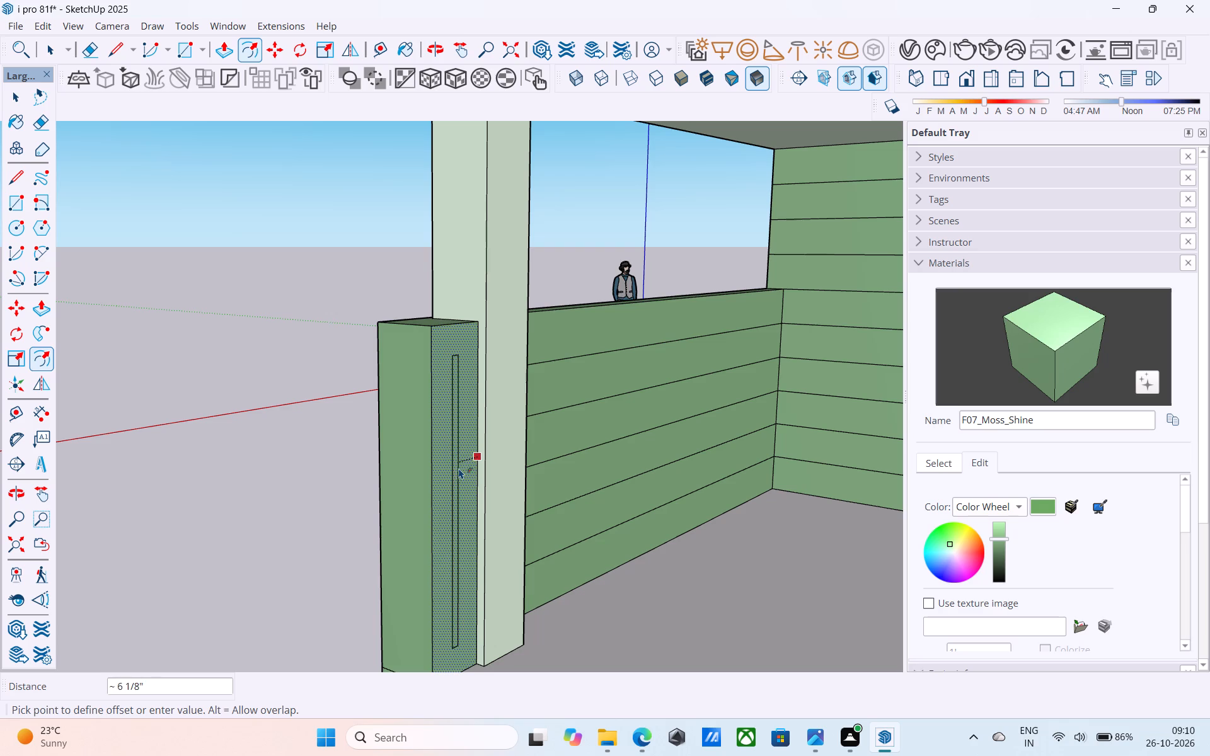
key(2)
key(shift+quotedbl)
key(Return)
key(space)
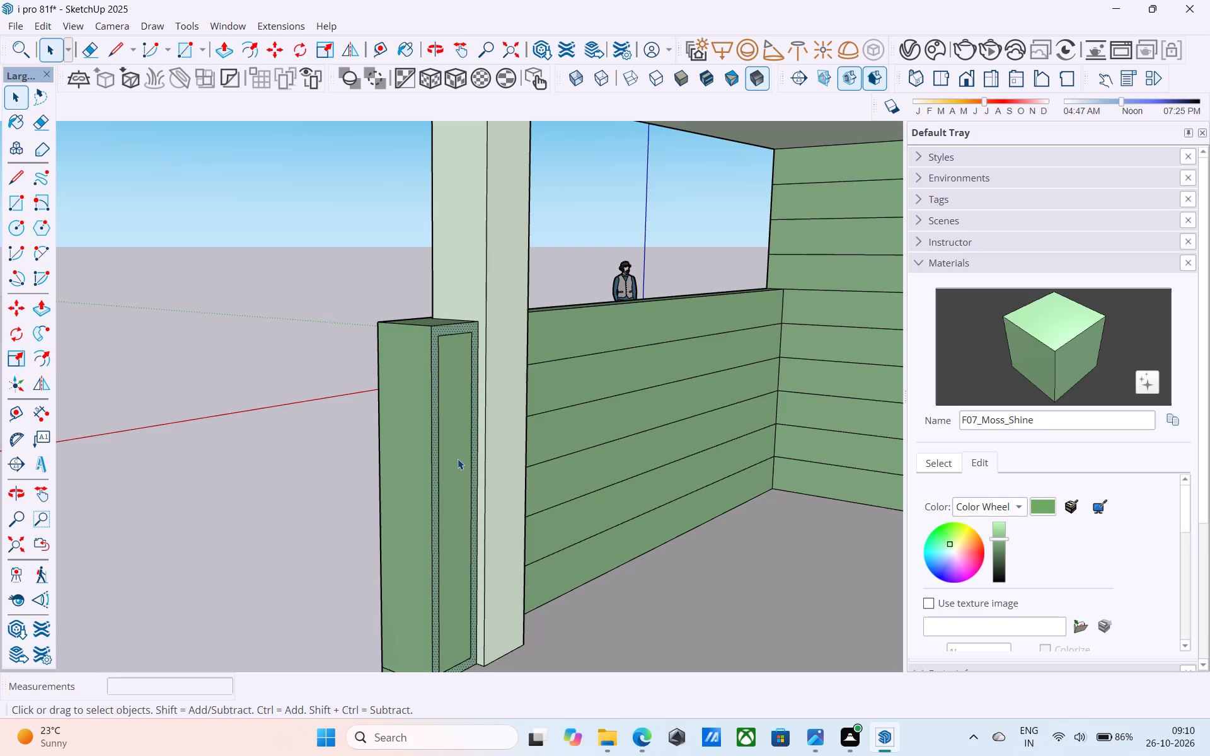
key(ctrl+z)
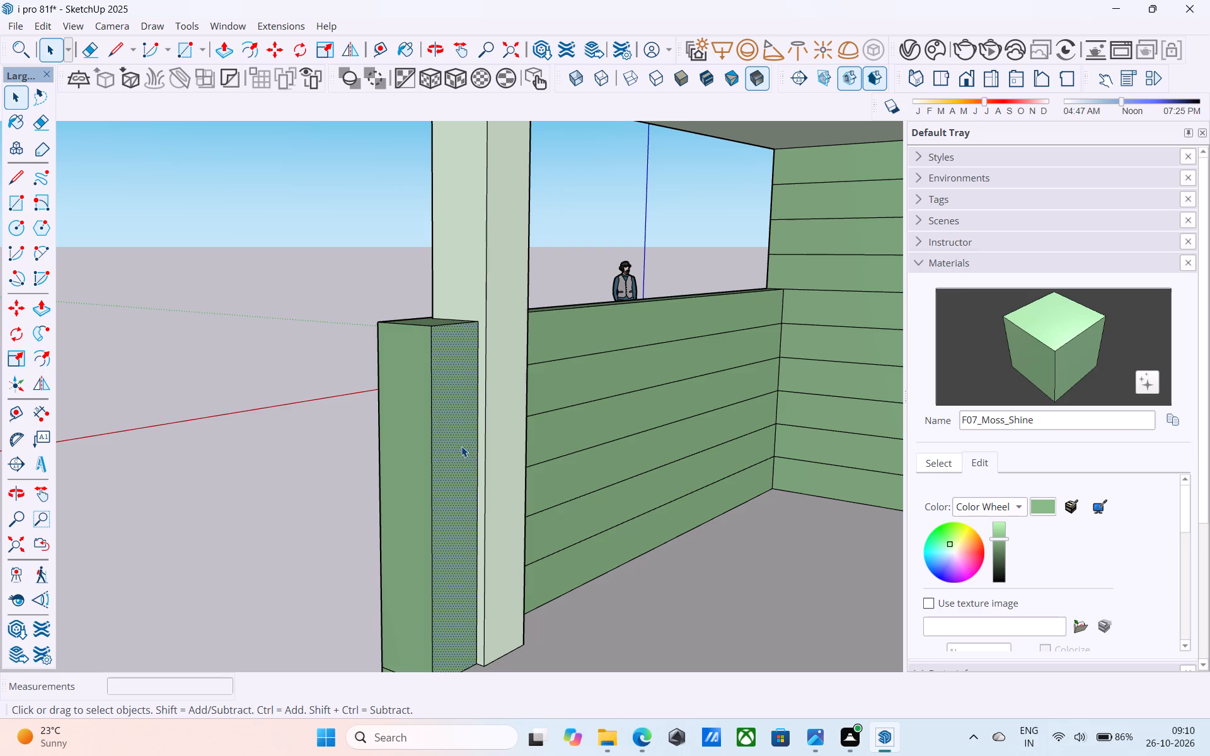
Offset the outline of the low post's porch-facing side inward by 4".
click(461, 445)
key(f)
click(463, 444)
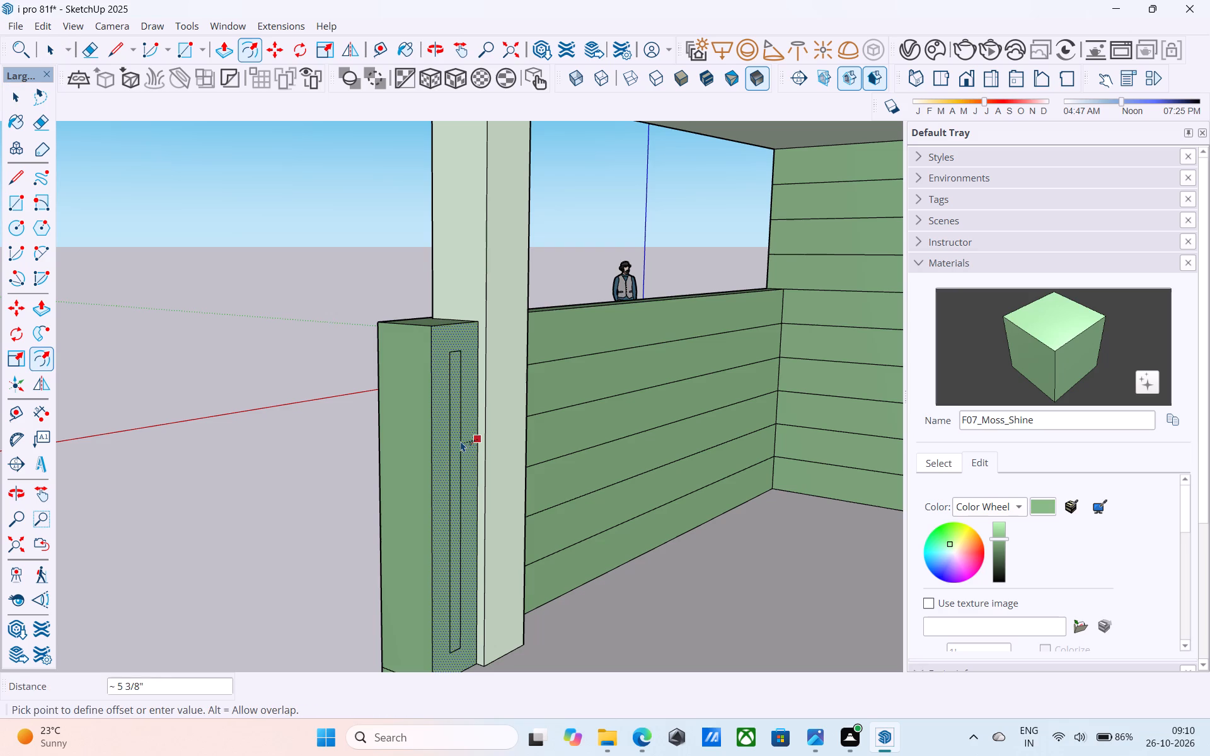
key(3)
key(shift+quotedbl)
key(Return)
key(4)
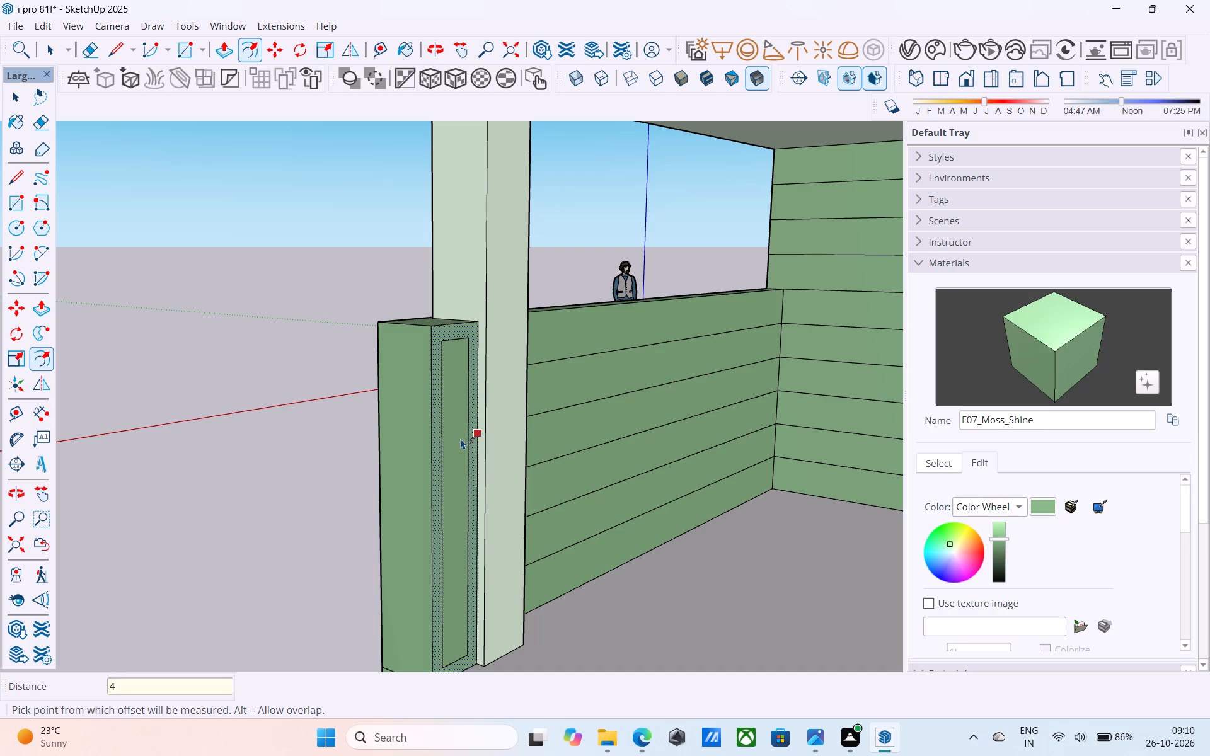
key(shift+quotedbl)
key(Return)
Push/Pull the inset strip on the low post across the porch opening to the opposite post as a gate panel.
key(space)
click(461, 437)
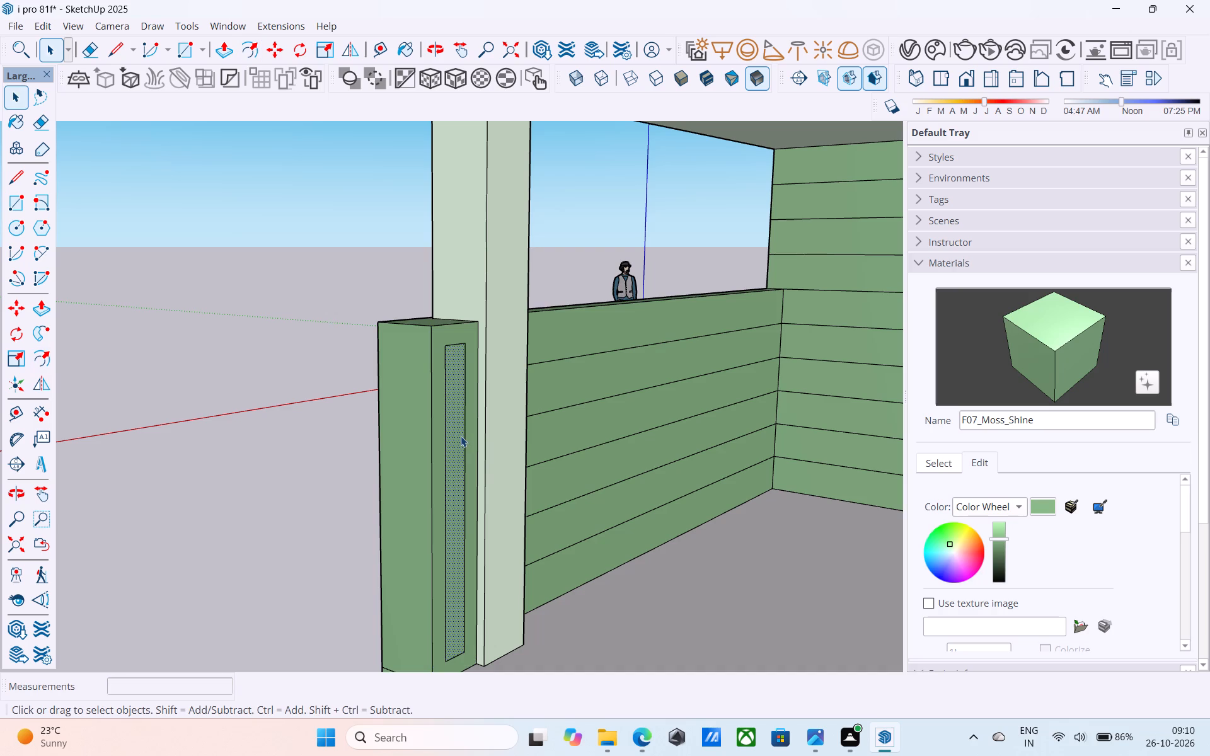
key(p)
click(461, 436)
scroll(498, 450, down, 8)
middle_drag(512, 444, 780, 448)
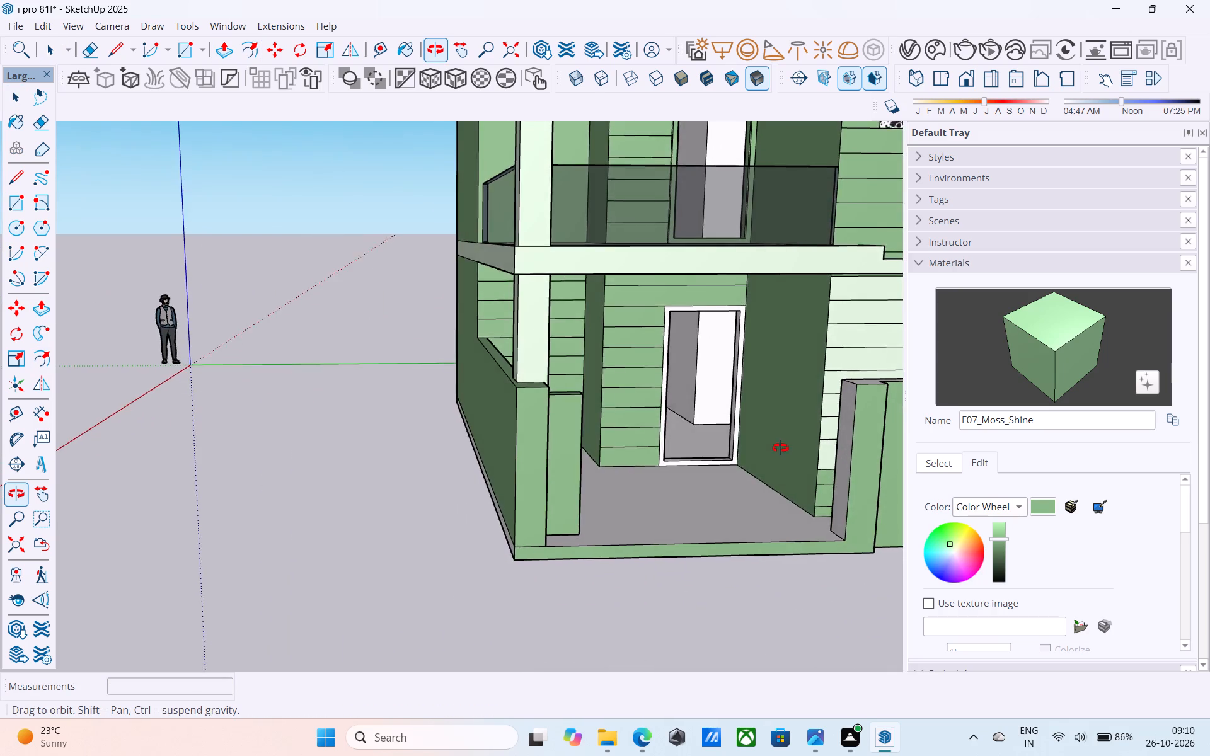
middle_drag(780, 448, 785, 543)
scroll(725, 450, up, 3)
click(726, 450)
Paint the remaining unpainted faces around the boundary wall's end post with F07_Moss_Shine.
click(1049, 345)
scroll(753, 415, up, 5)
click(734, 421)
scroll(725, 428, up, 3)
click(718, 438)
Paint the front of the gate panel between the posts with Wood_Veneer_15_1K from the Wood collection.
scroll(722, 426, down, 11)
scroll(722, 513, down, 5)
middle_drag(683, 539, 395, 478)
scroll(464, 512, up, 2)
middle_drag(466, 512, 566, 490)
middle_drag(573, 484, 590, 496)
click(959, 461)
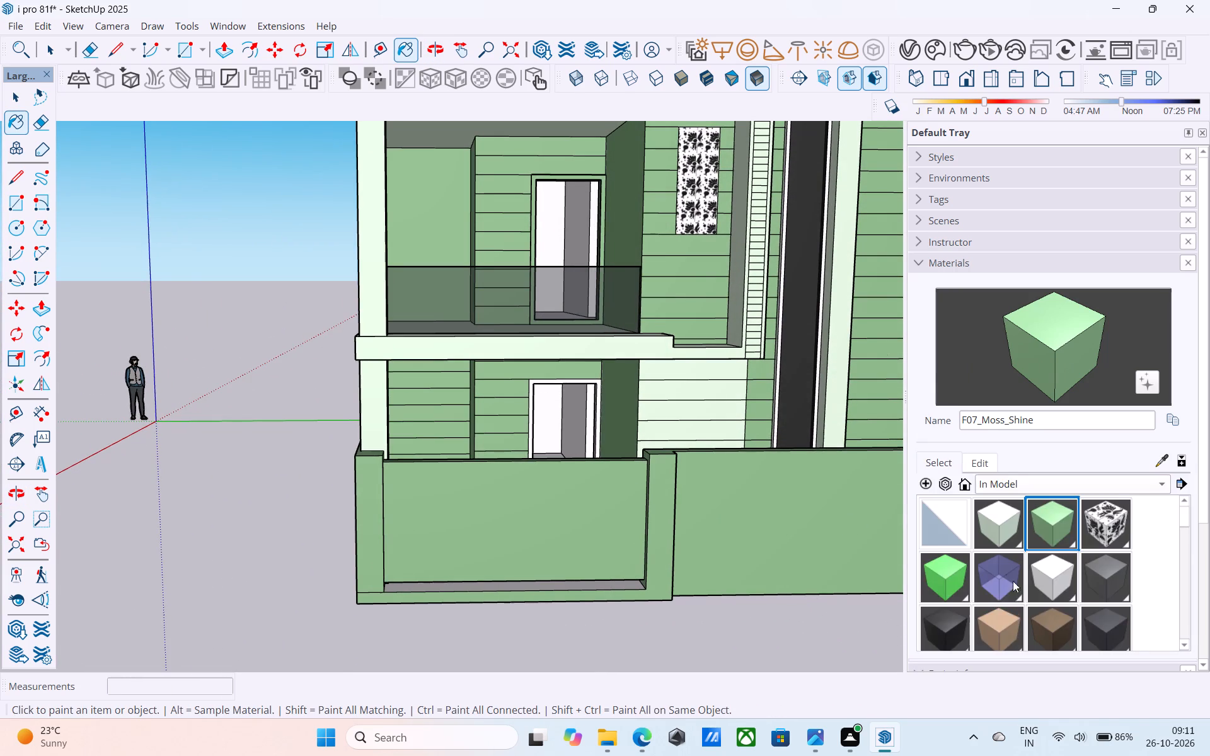
scroll(1003, 558, down, 10)
click(1018, 386)
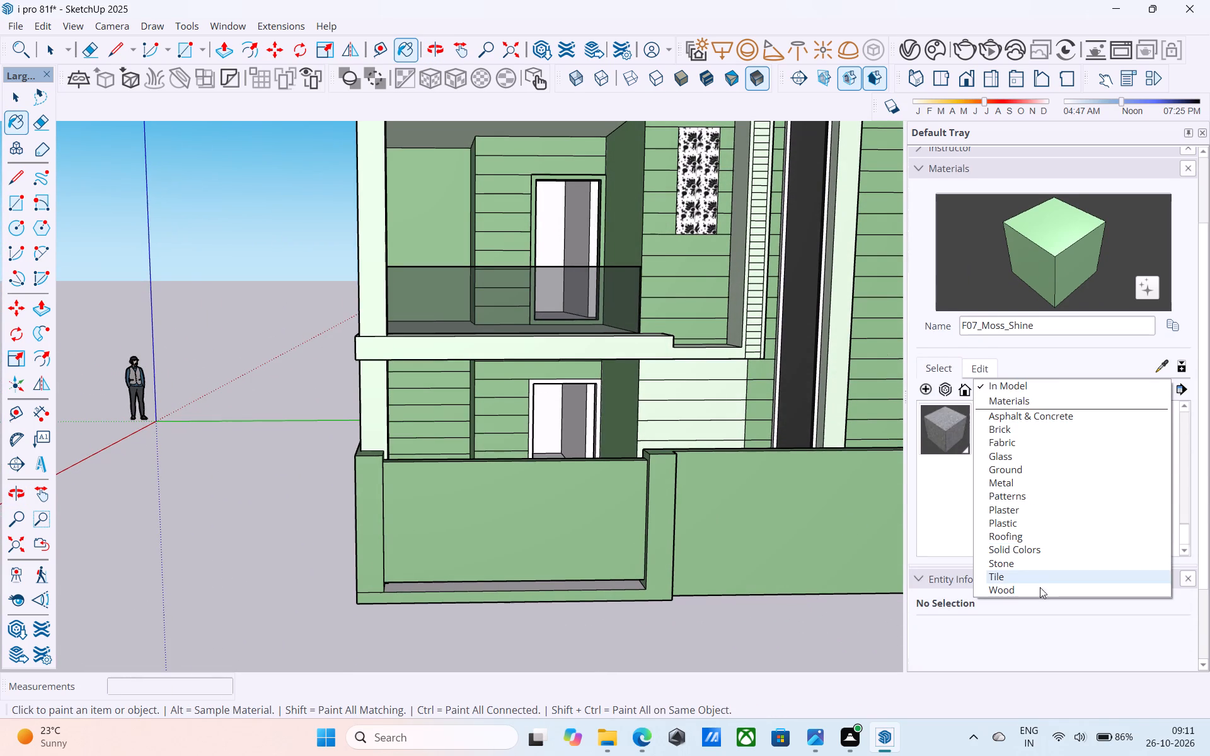
click(1038, 593)
click(1006, 478)
click(445, 523)
scroll(538, 495, down, 1)
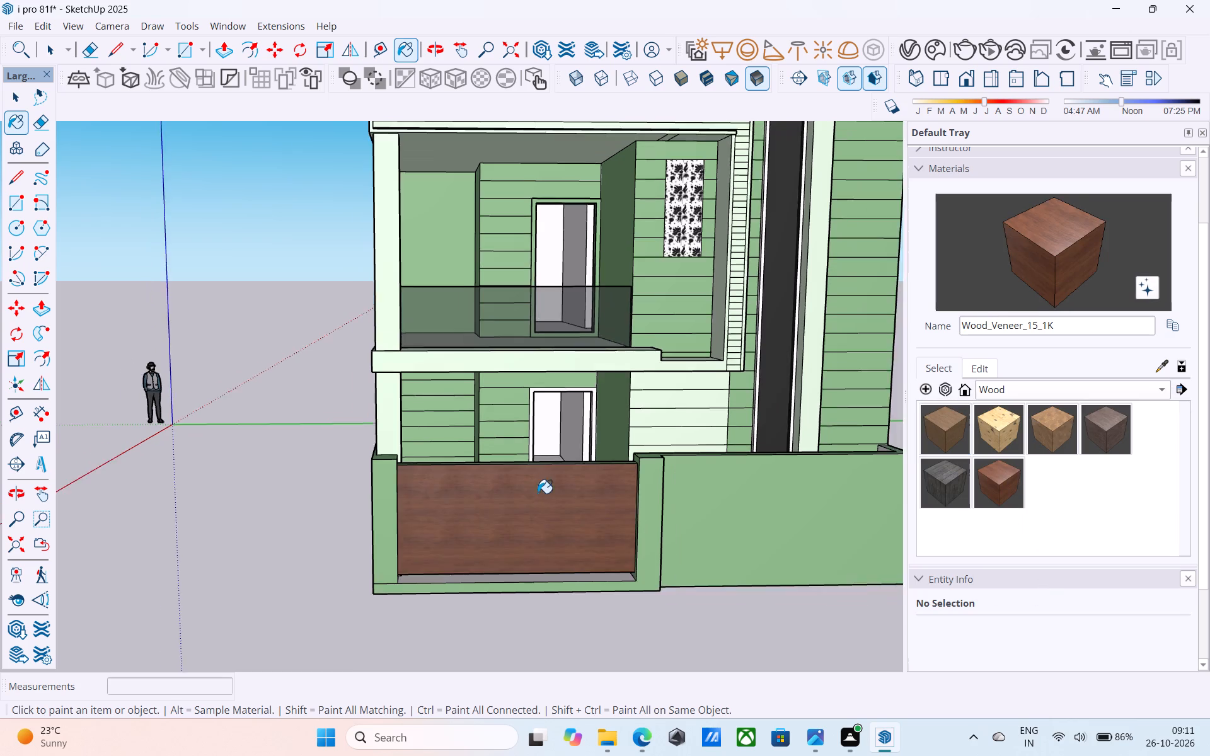
Draw a vertical line down the middle of the gate panel's front face, from its top edge to its bottom edge.
scroll(538, 491, up, 1)
middle_drag(538, 485, 536, 471)
scroll(536, 471, down, 3)
middle_drag(536, 471, 554, 590)
scroll(555, 596, down, 1)
scroll(542, 556, up, 7)
key(space)
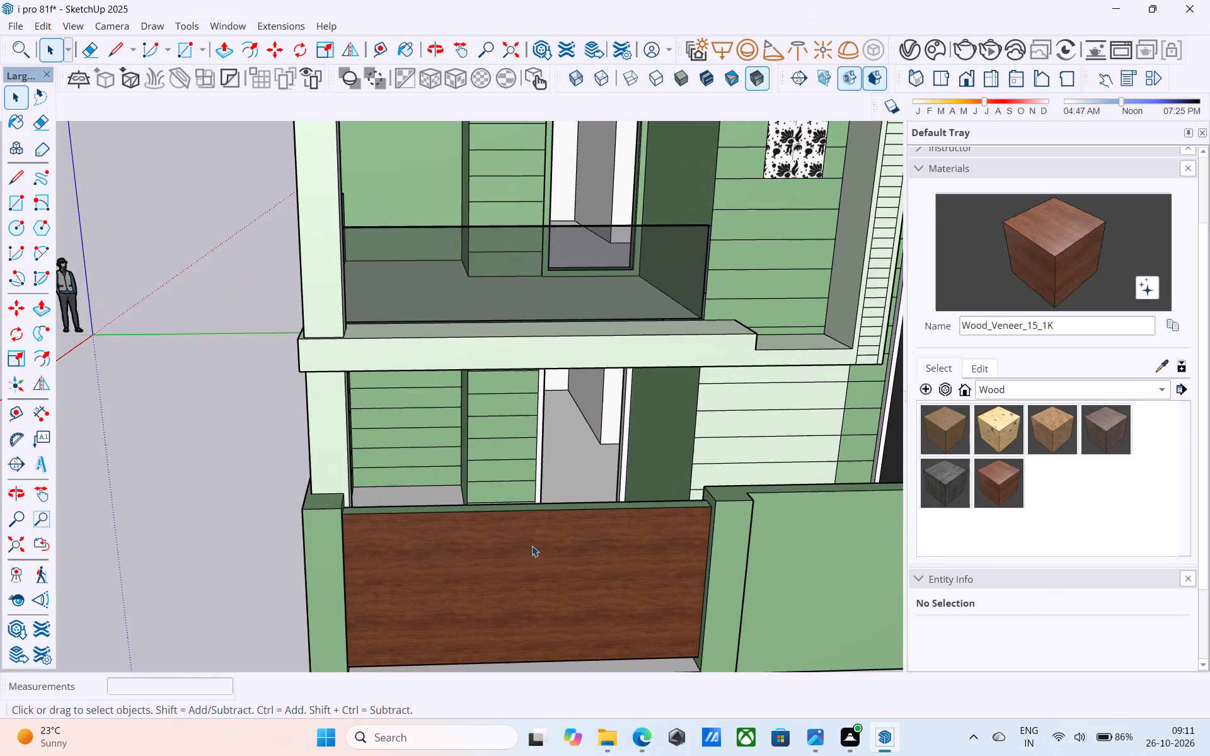
scroll(510, 527, up, 1)
key(l)
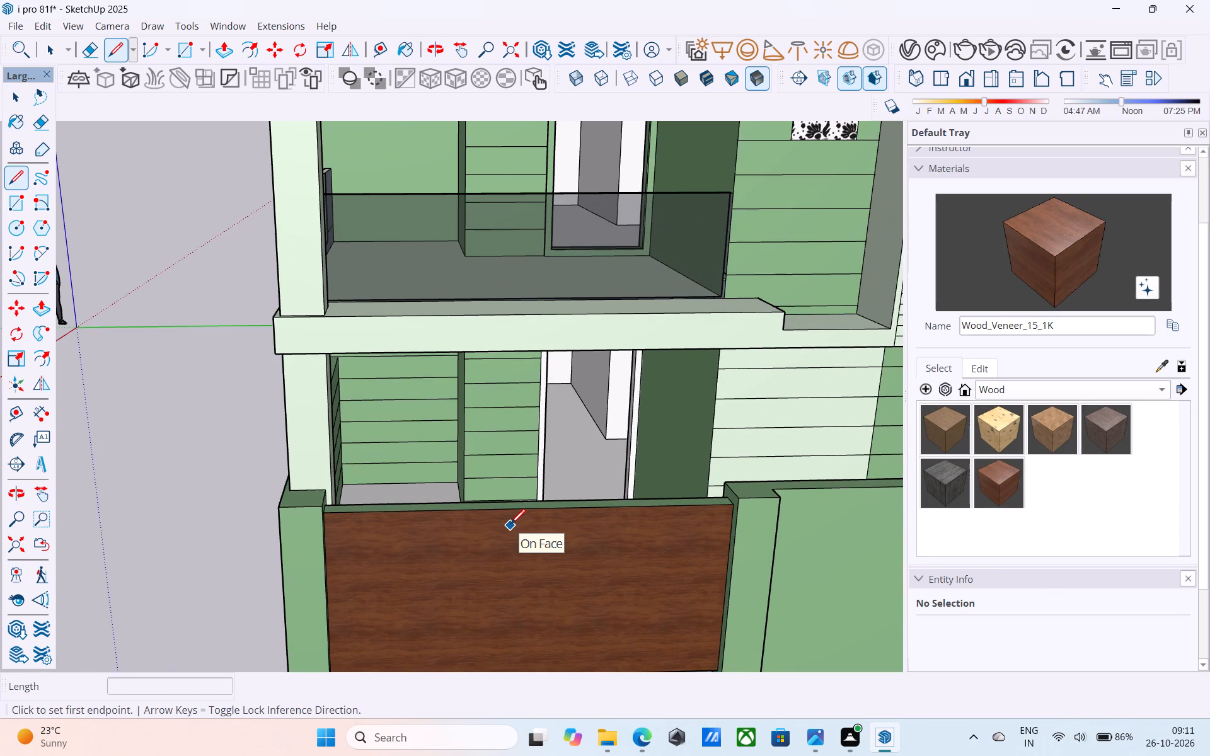
click(531, 512)
scroll(541, 430, down, 6)
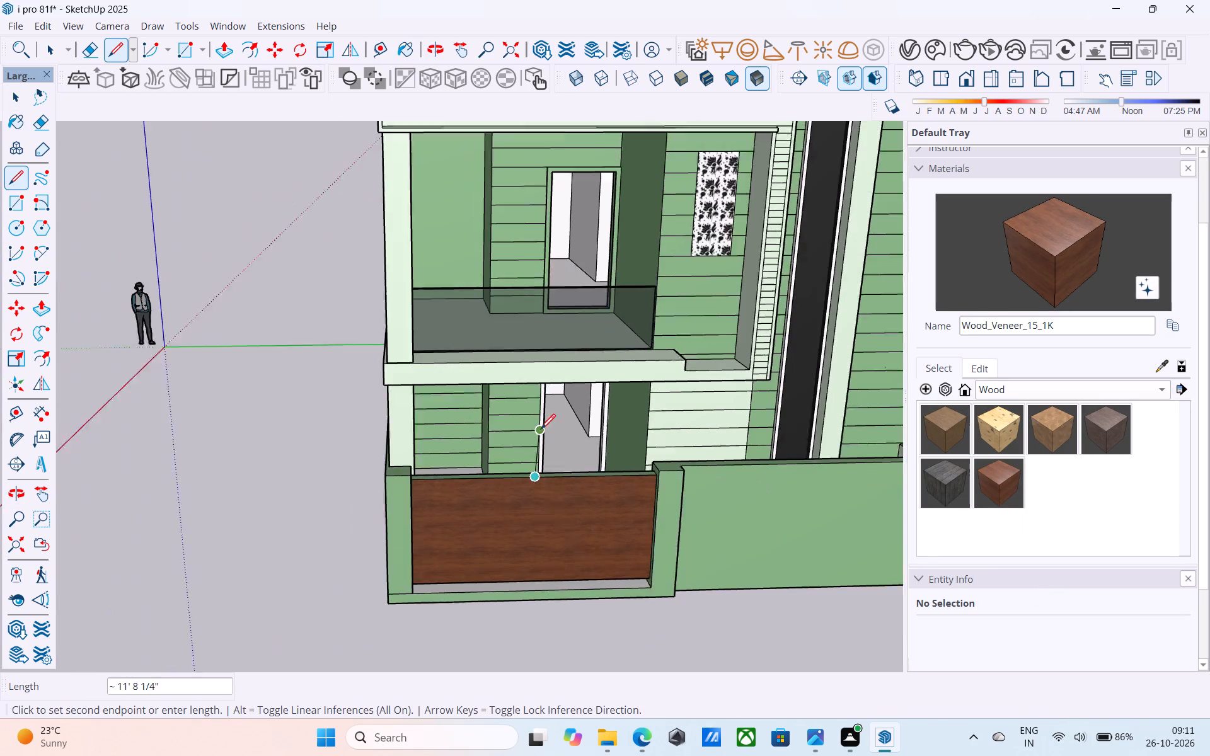
scroll(539, 539, up, 2)
click(533, 570)
key(space)
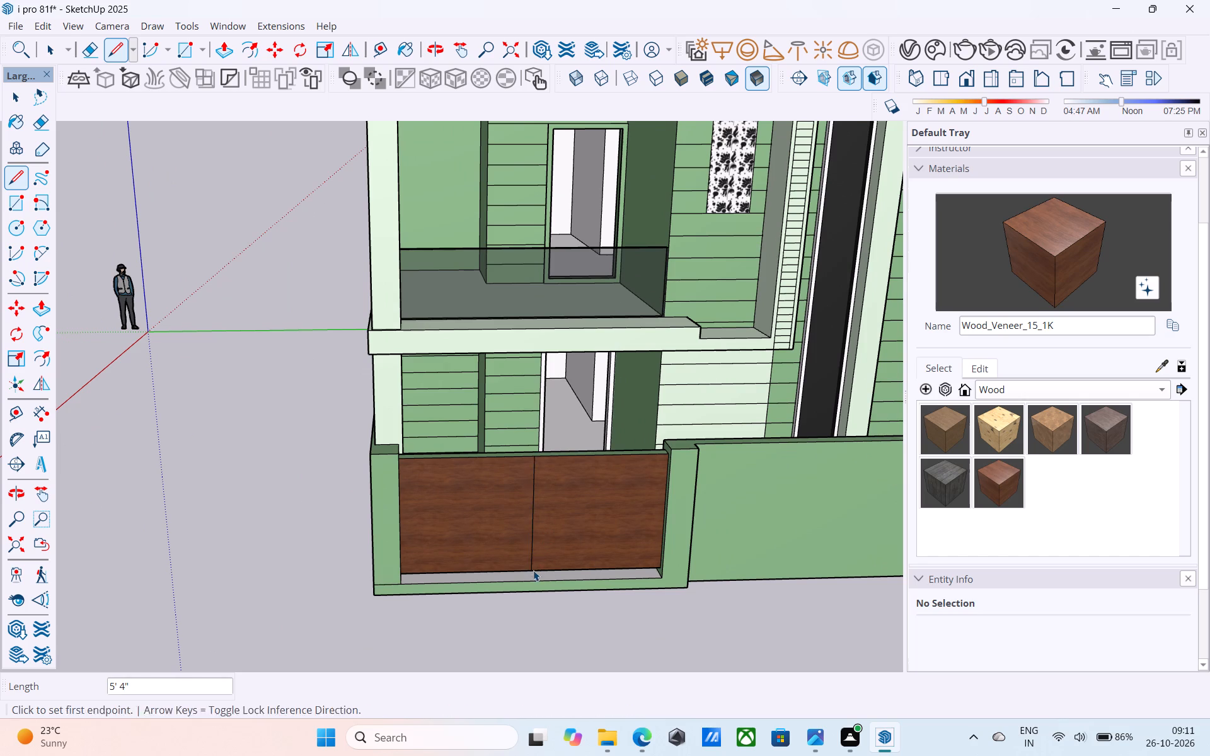
Copy the gate's vertical centre line 1.5' towards the post at the house's outer corner.
middle_drag(538, 560, 536, 554)
scroll(534, 549, up, 3)
click(531, 546)
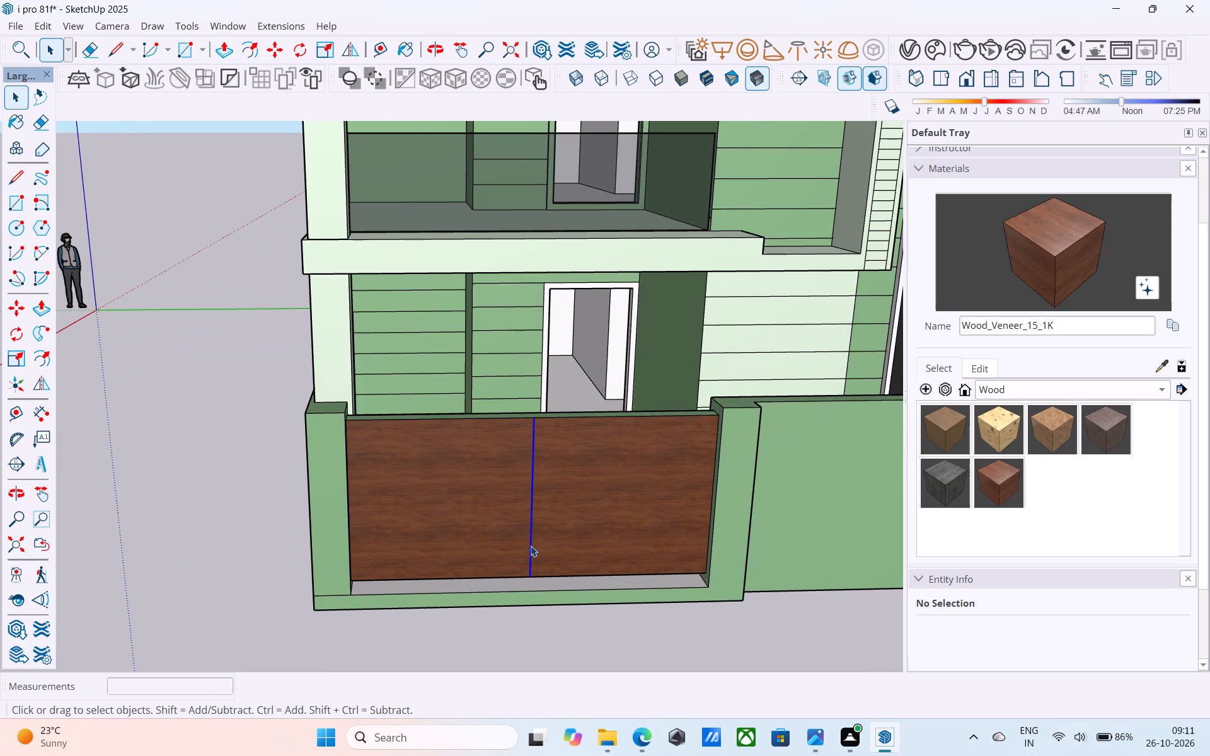
key(m)
scroll(533, 588, up, 4)
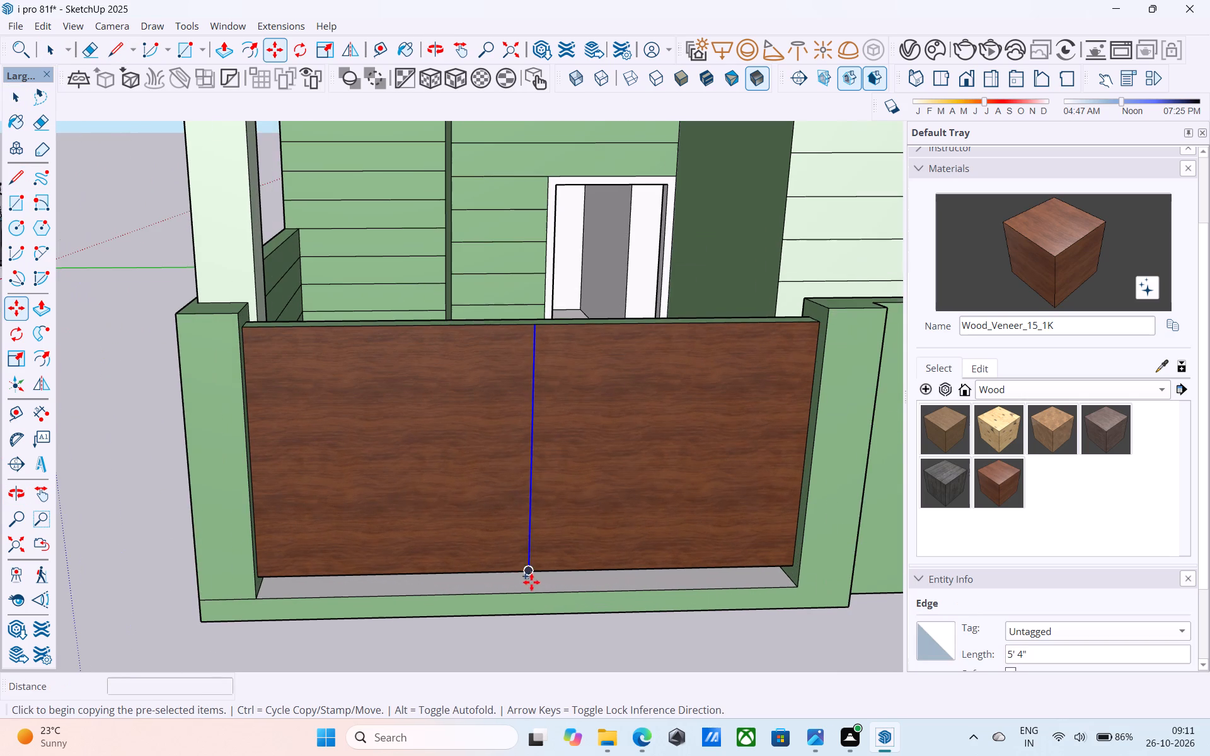
click(527, 575)
text(2')
key(Return)
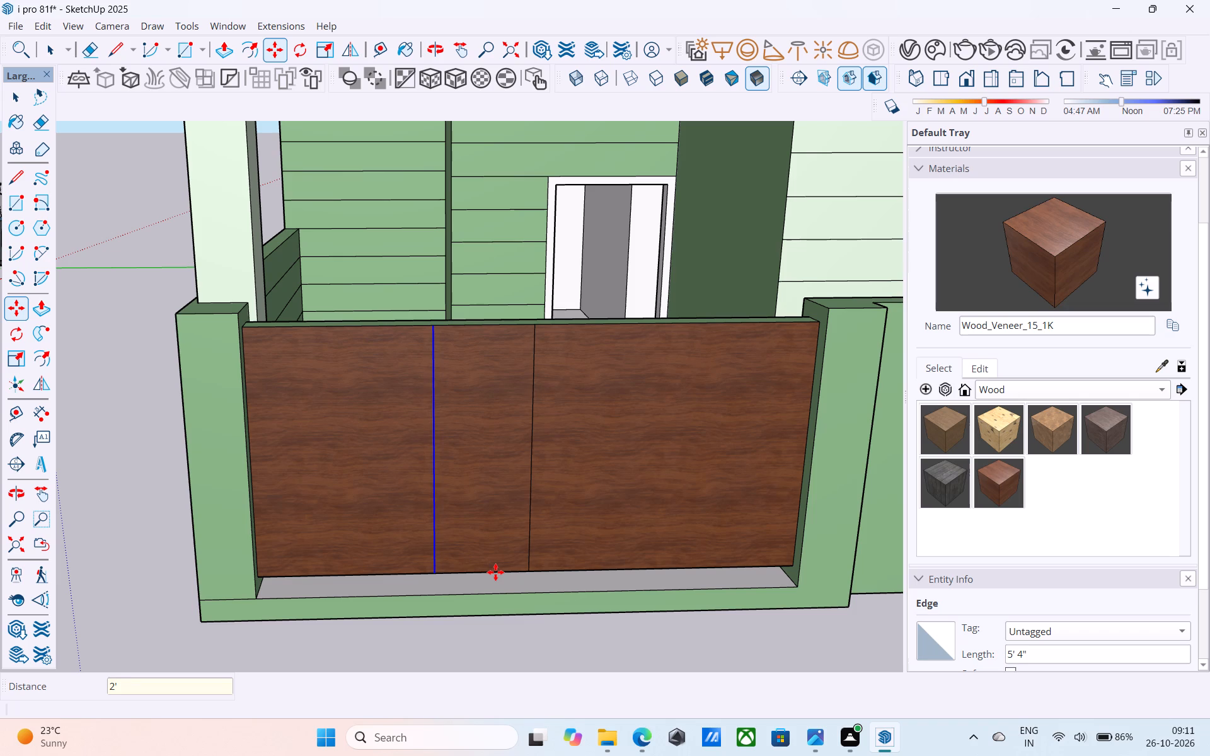
text(1.5')
key(Return)
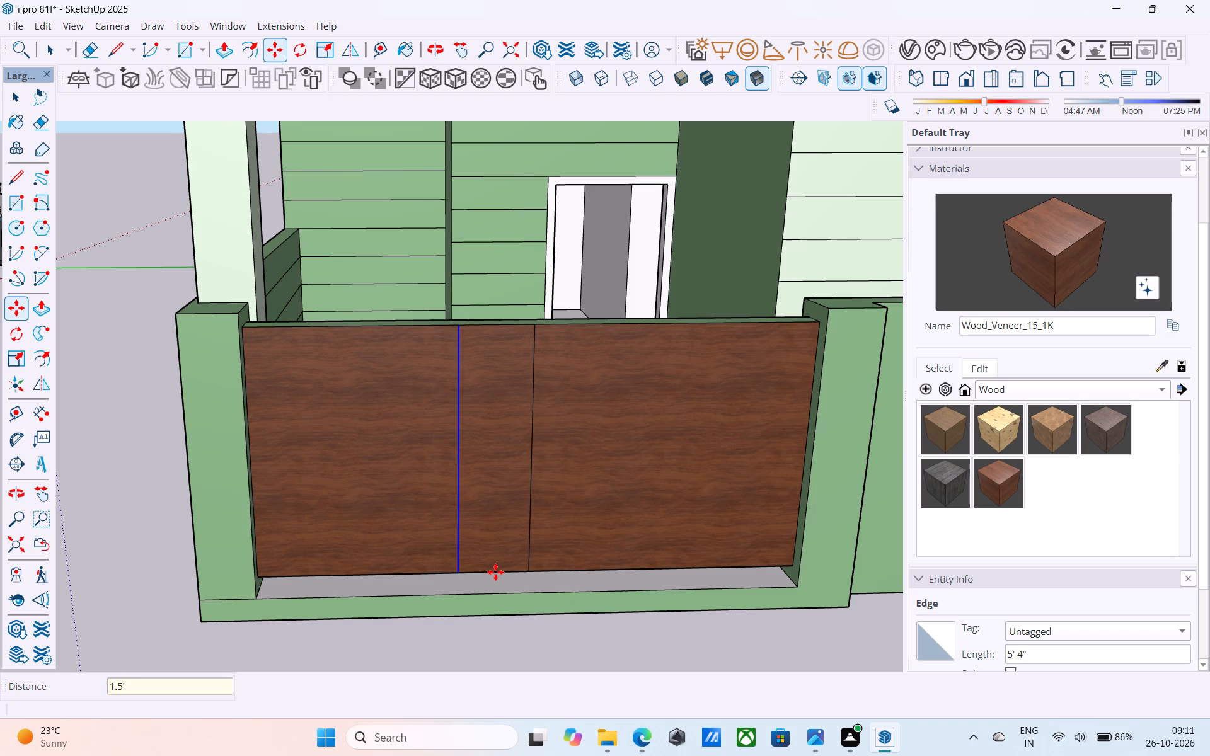
Copy the gate's vertical centre line 1.5' the other way, towards the boundary wall's post.
key(space)
click(530, 563)
key(comma)
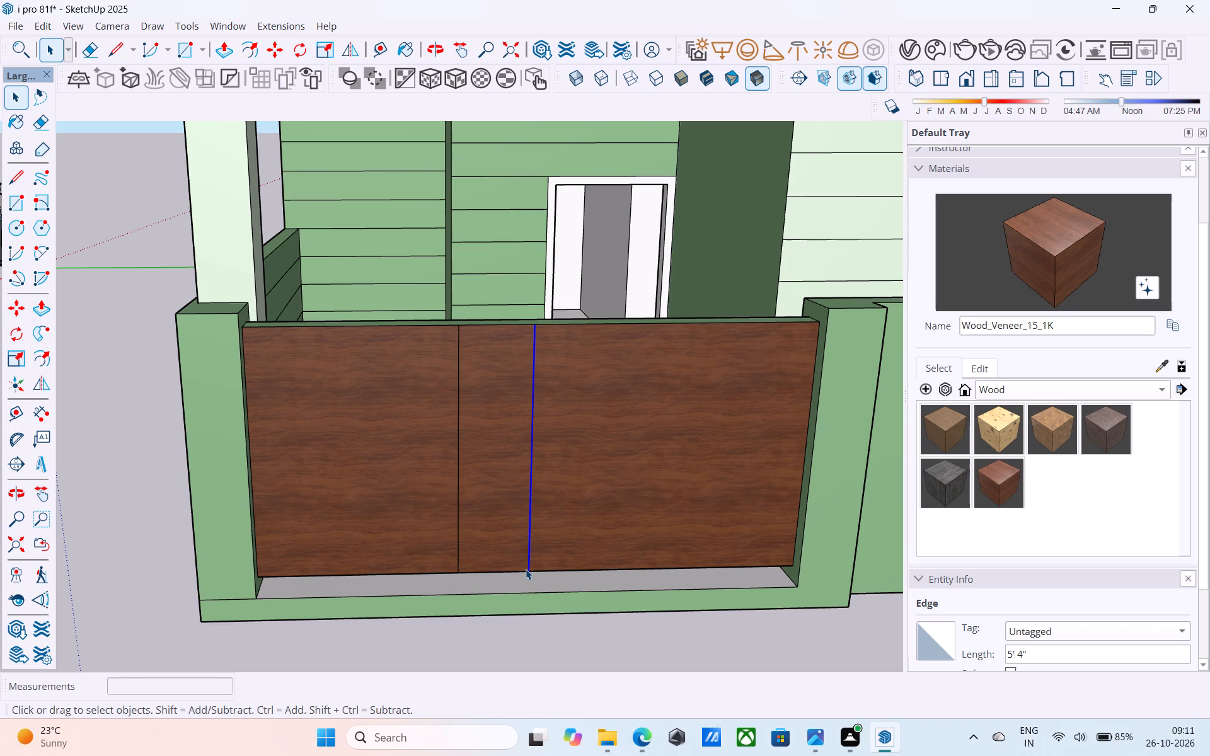
key(m)
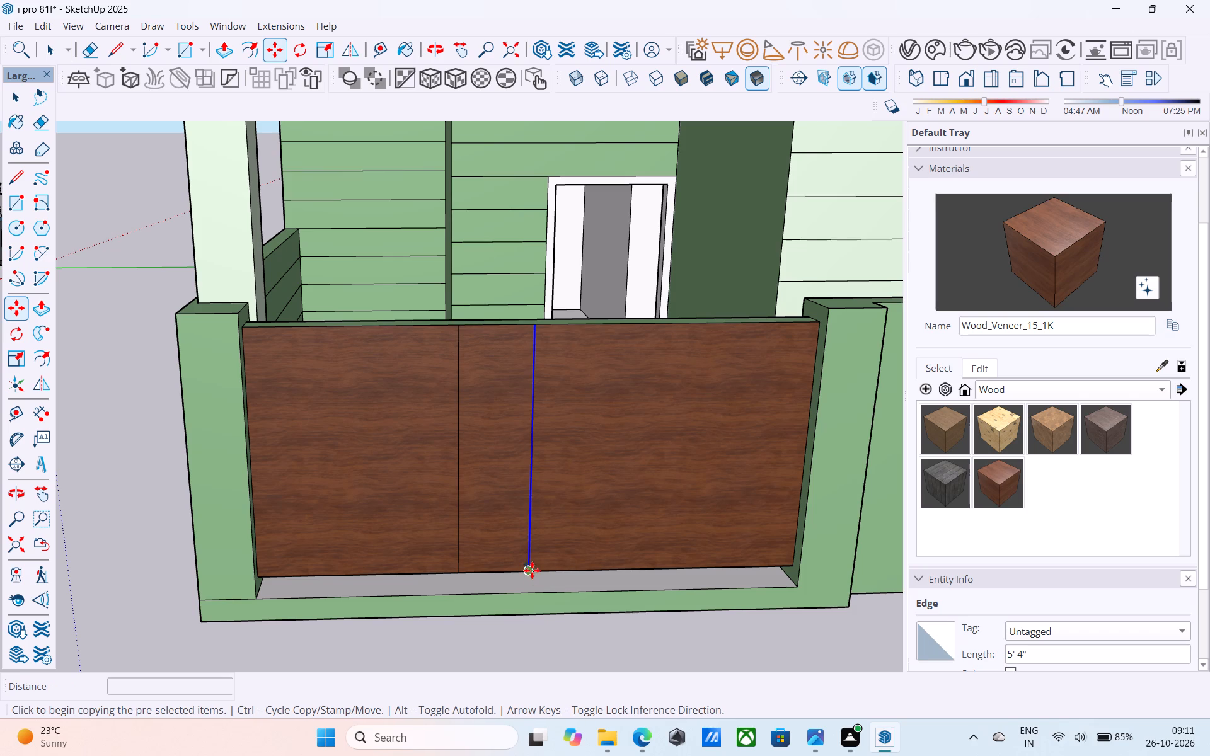
click(532, 570)
key(1)
text(.5)
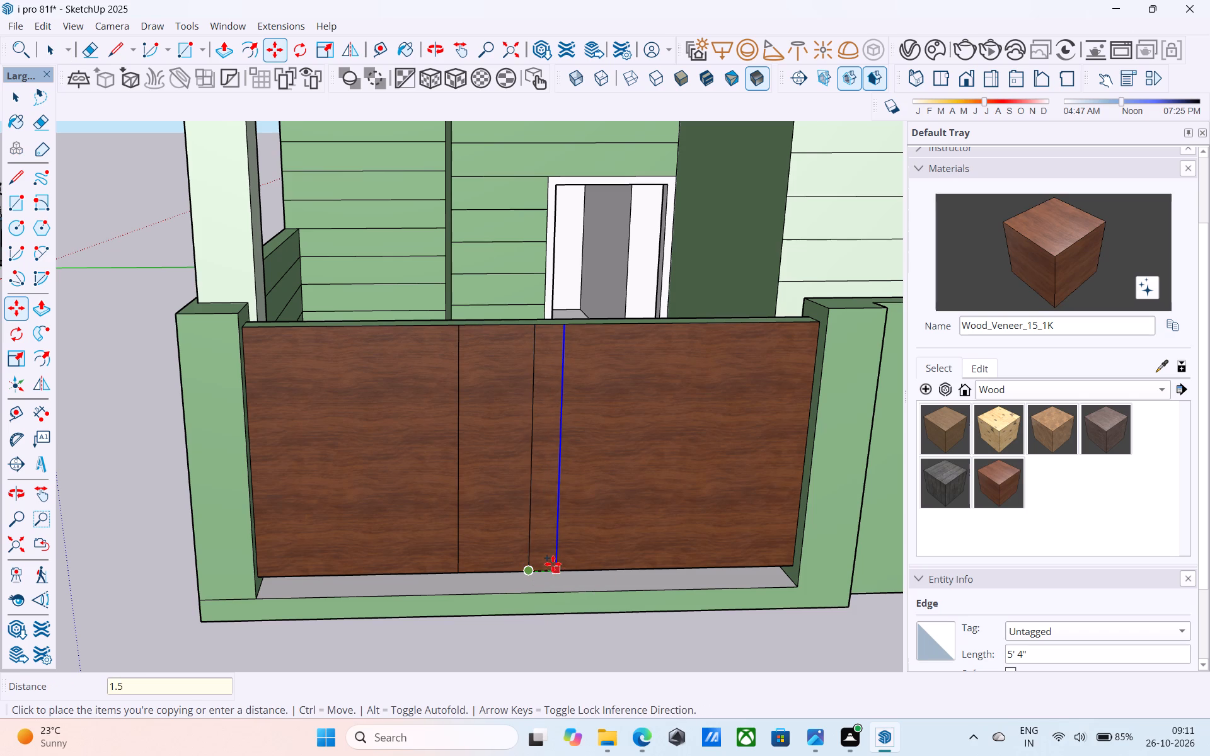
key(apostrophe)
key(Return)
Offset the outlines of the two narrow strips beside the gate's centre line inward by 2".
key(space)
click(550, 548)
key(f)
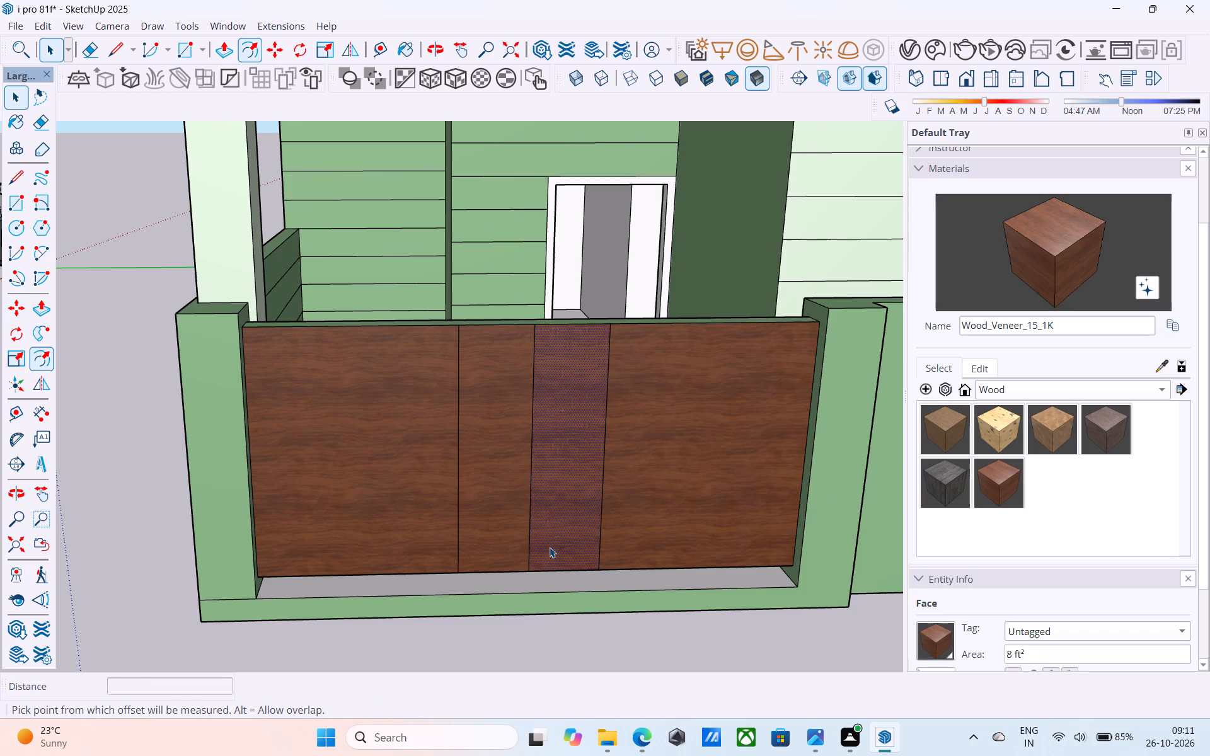
click(550, 547)
key(2)
key(shift+quotedbl)
key(Return)
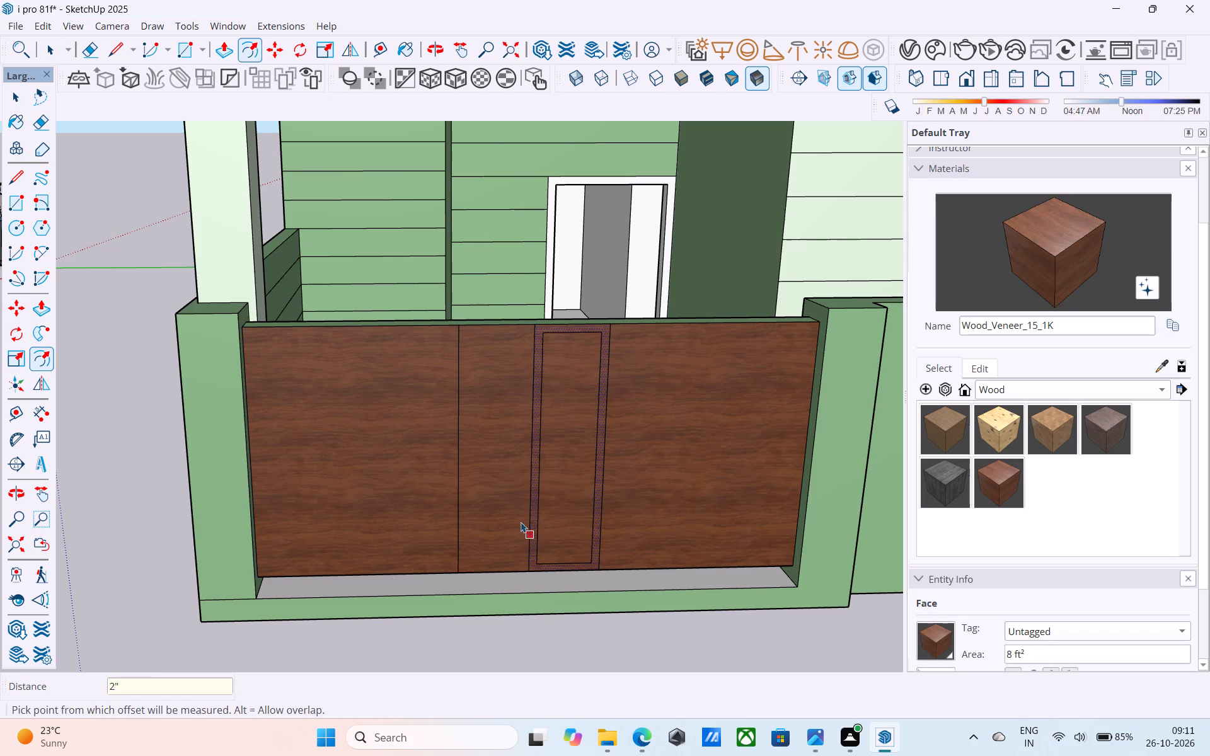
key(space)
click(516, 517)
key(f)
click(516, 517)
key(2)
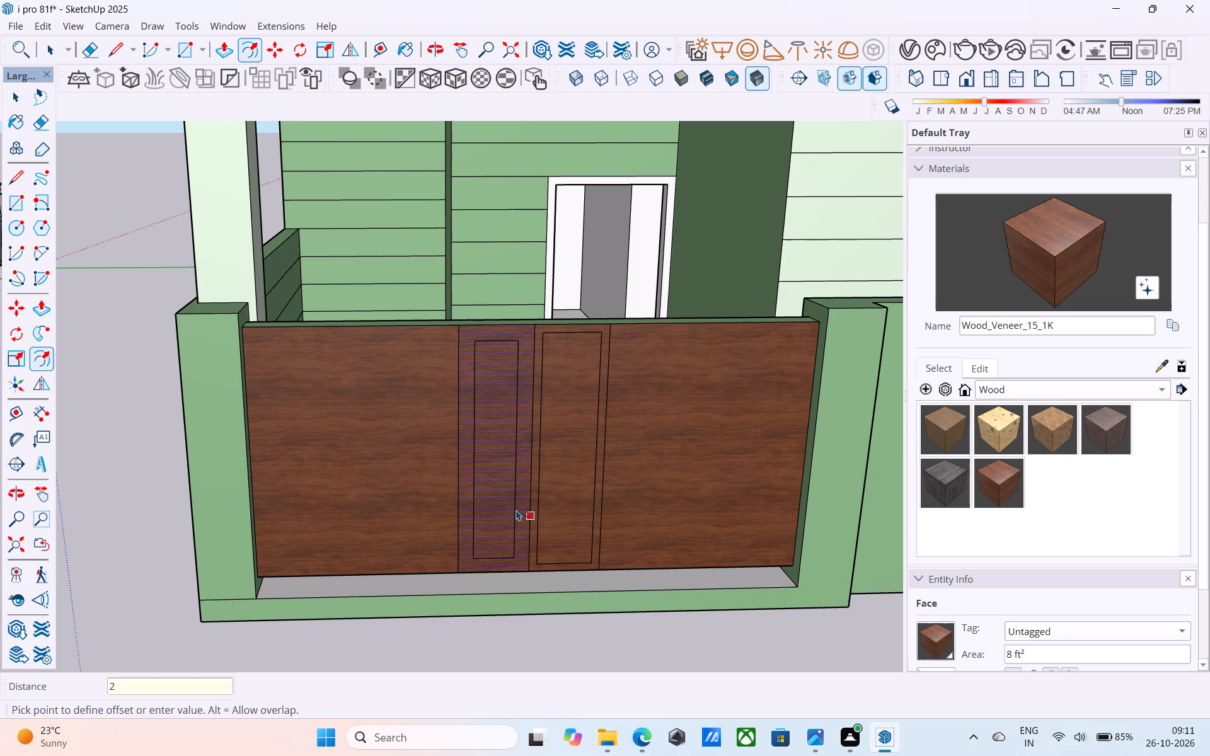
key(shift+quotedbl)
key(Return)
key(space)
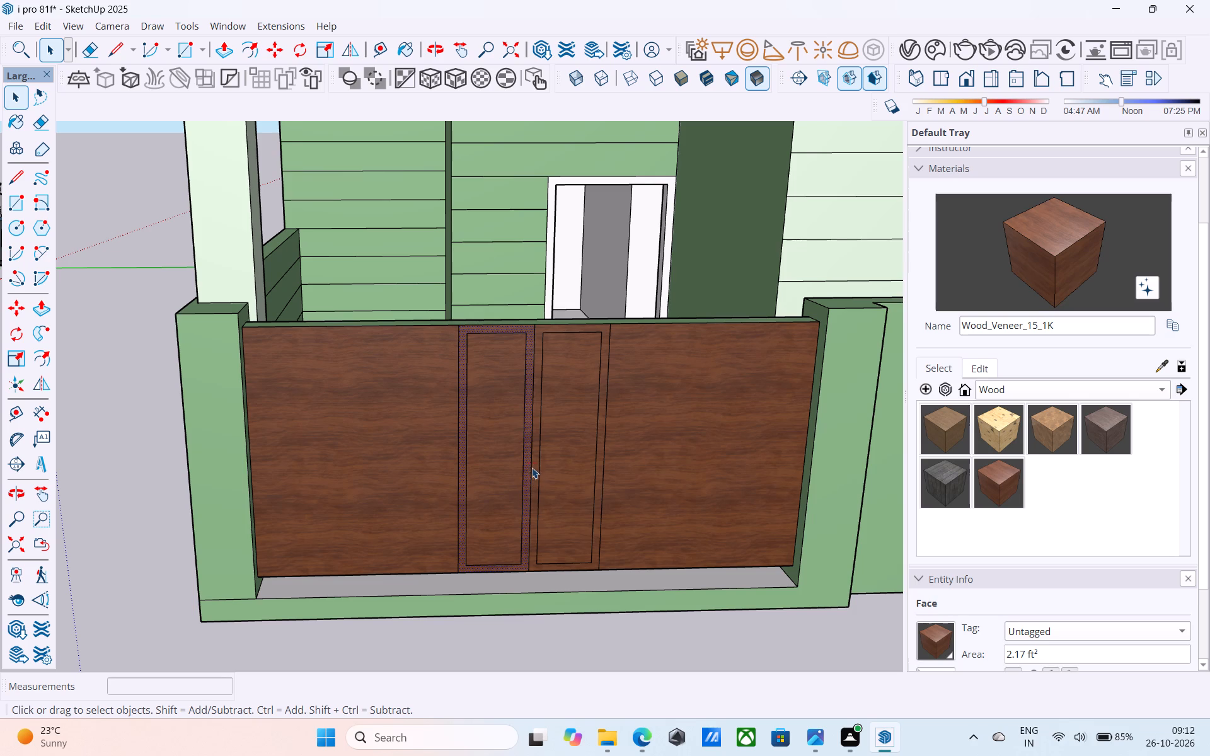
Paint the two narrow inner panels of the gate with Fabric_Modern_3_1K from the In Model materials.
middle_drag(532, 467, 534, 418)
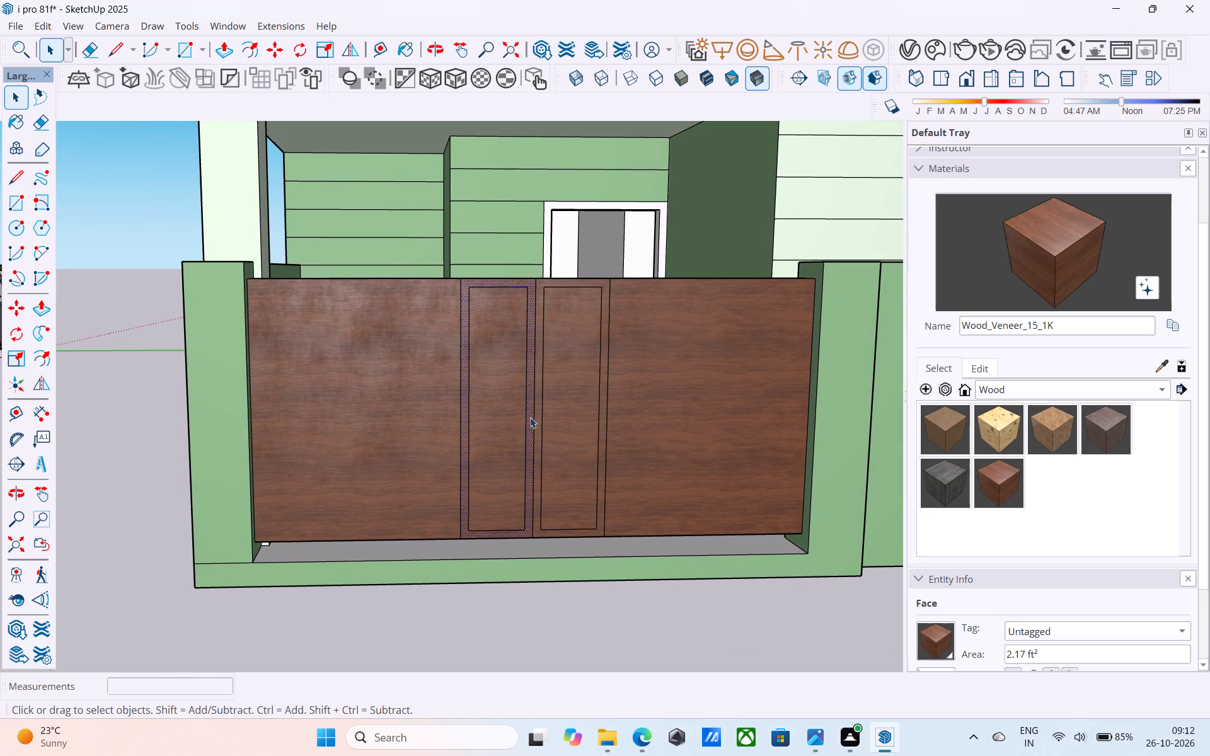
click(996, 390)
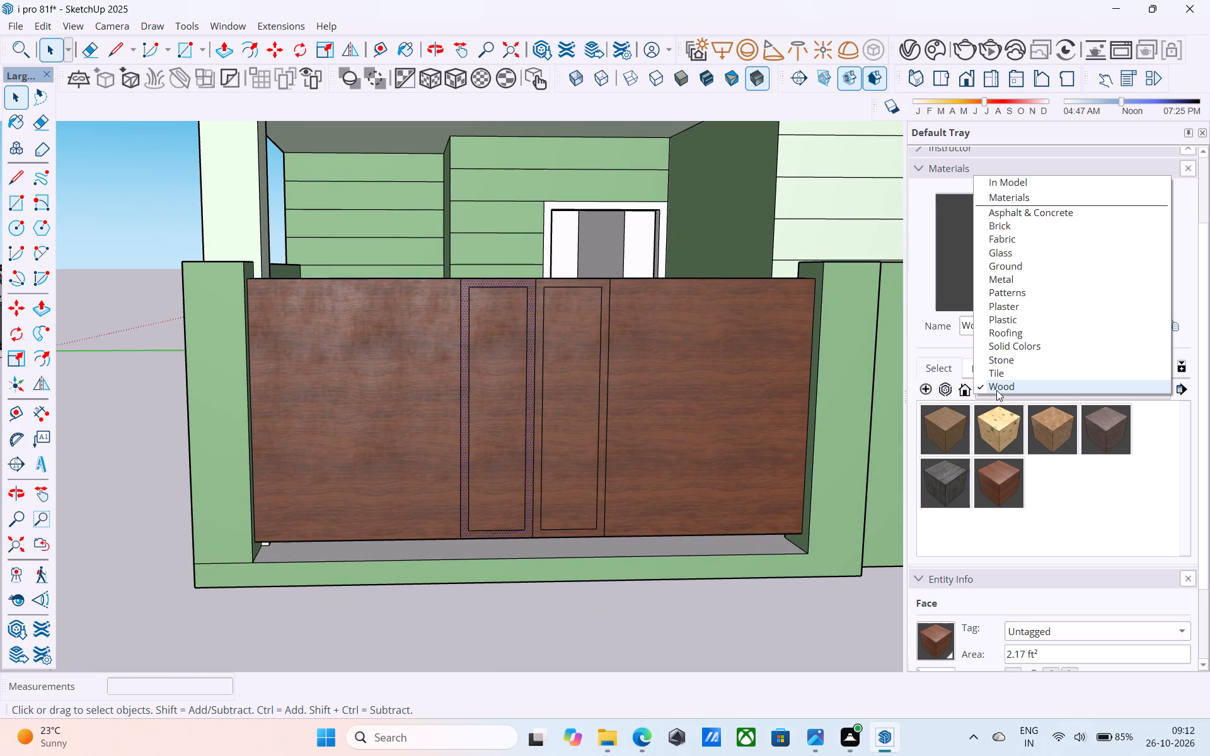
click(1004, 178)
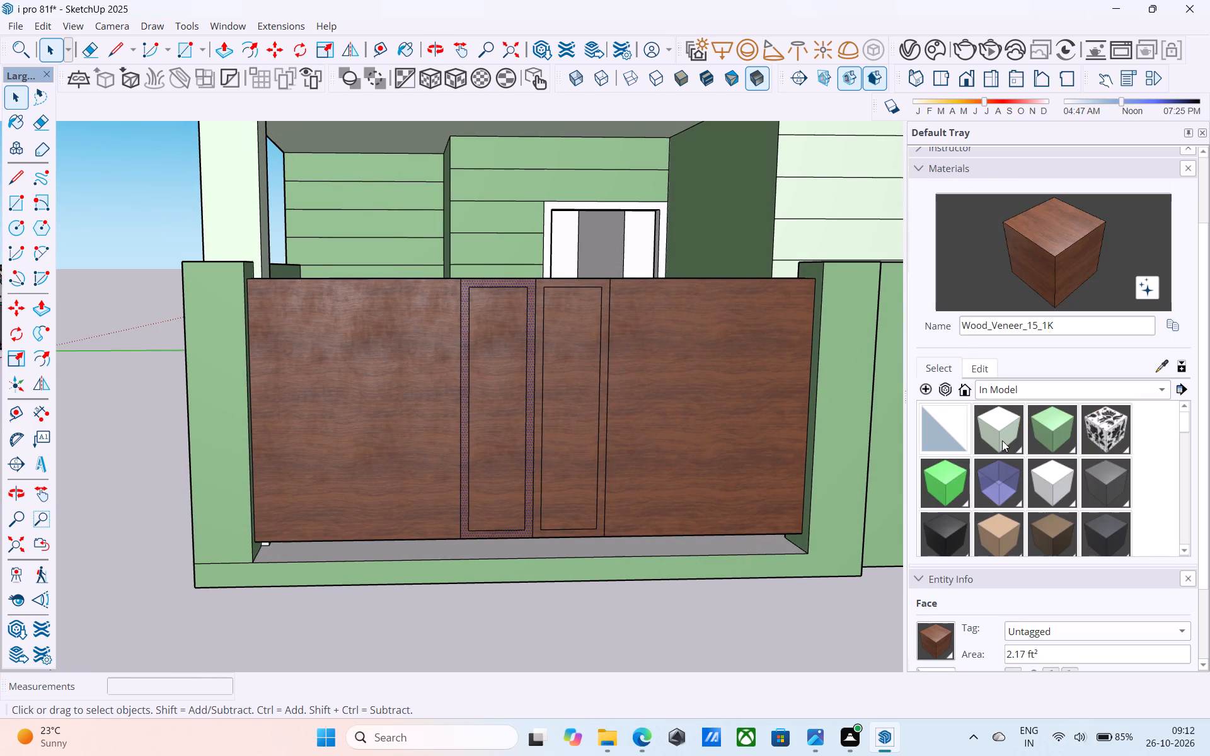
click(1109, 424)
click(515, 381)
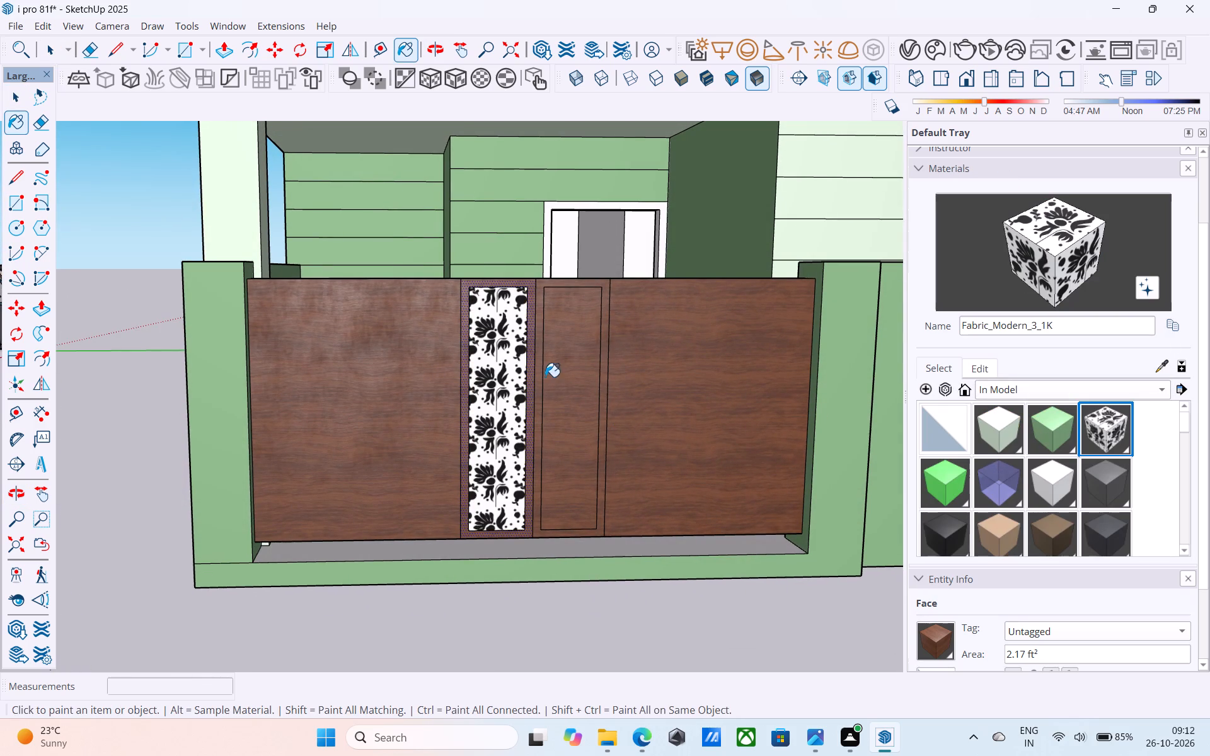
click(570, 372)
Offset the outlines of the gate's two wide outer wood panels inward by 2".
scroll(558, 462, down, 10)
middle_drag(548, 513, 544, 539)
scroll(529, 500, up, 3)
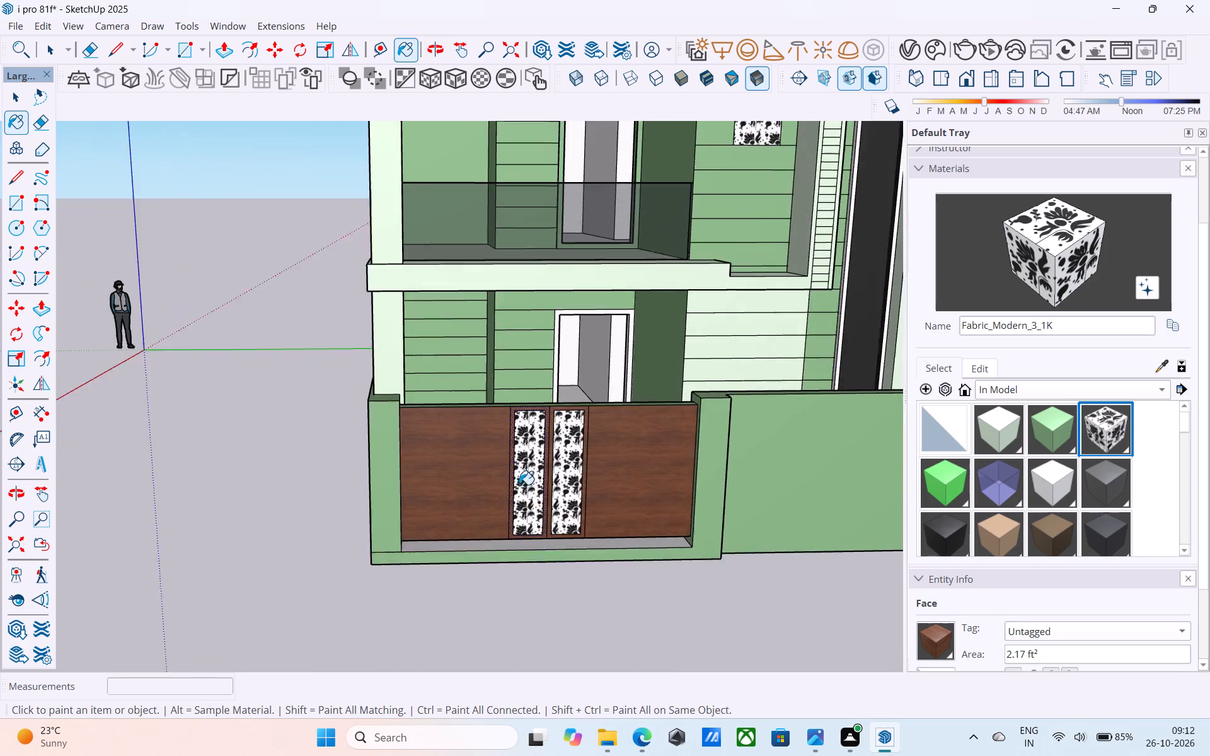
scroll(519, 484, up, 9)
key(space)
click(455, 473)
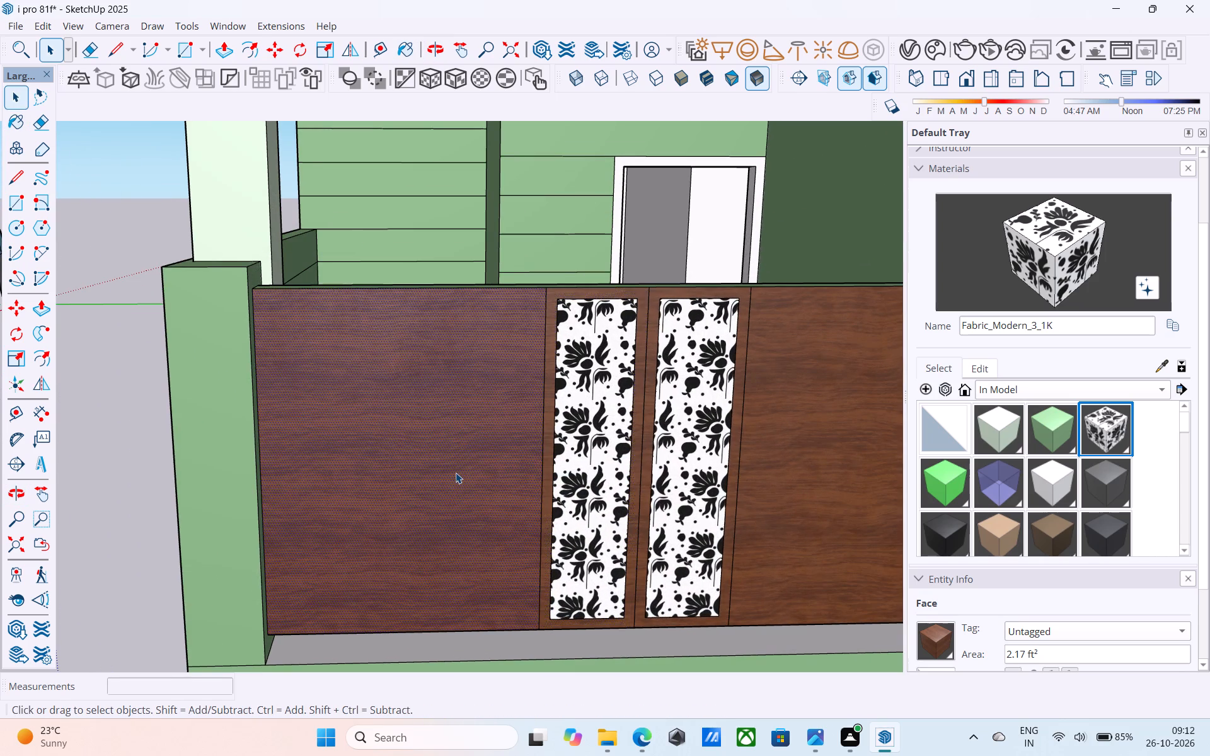
key(f)
scroll(456, 473, up, 2)
click(456, 473)
key(2)
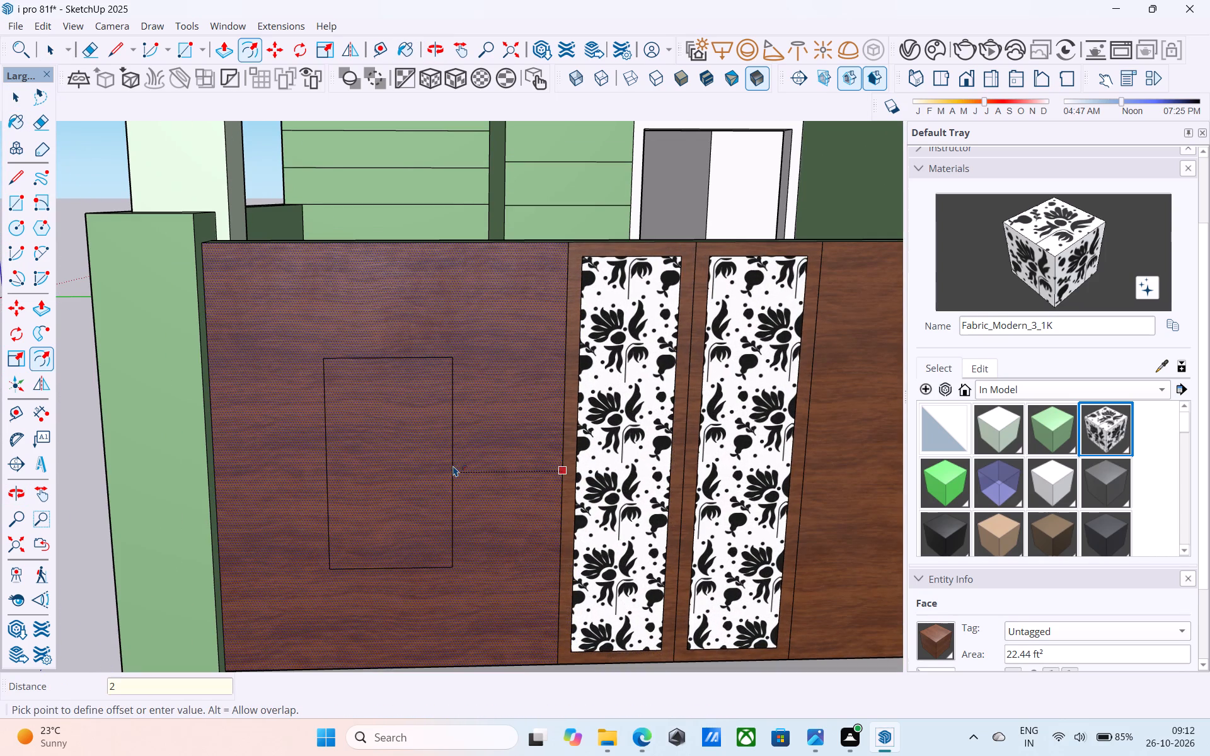
key(shift+quotedbl)
key(Return)
key(space)
scroll(372, 459, down, 6)
click(667, 441)
scroll(667, 440, up, 2)
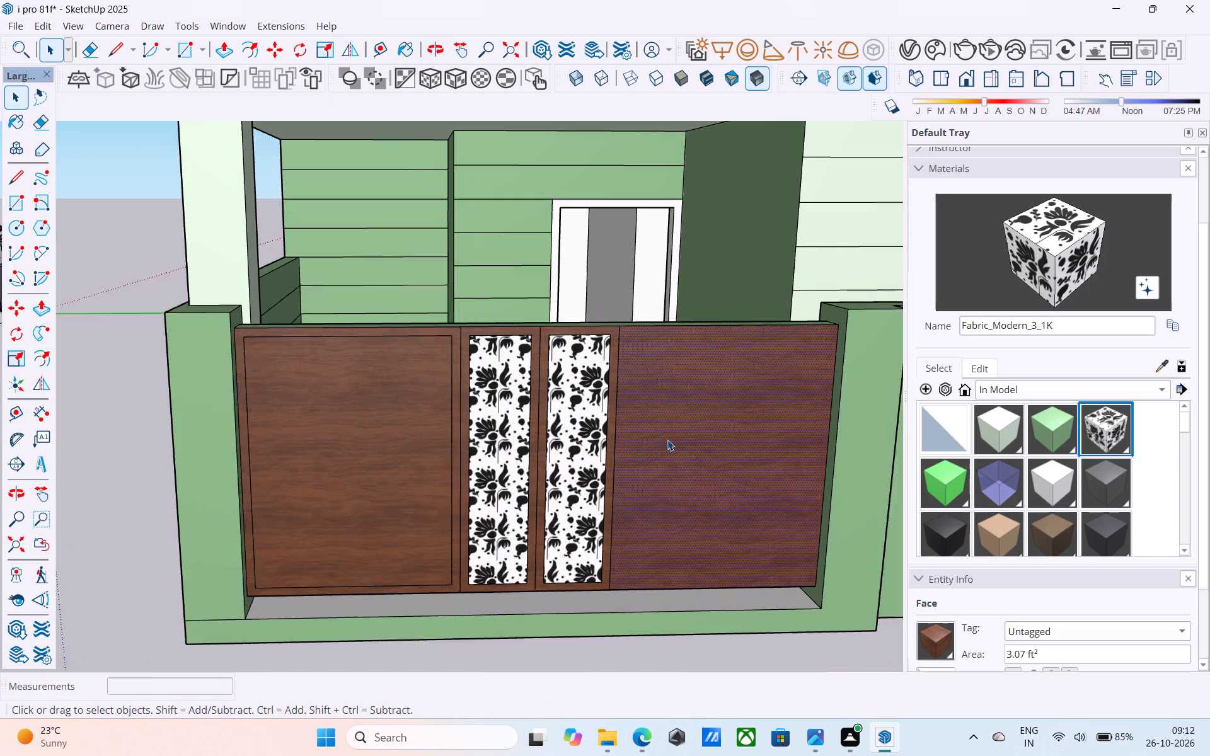
scroll(667, 440, up, 1)
key(f)
click(667, 440)
key(2)
key(shift+quotedbl)
key(Return)
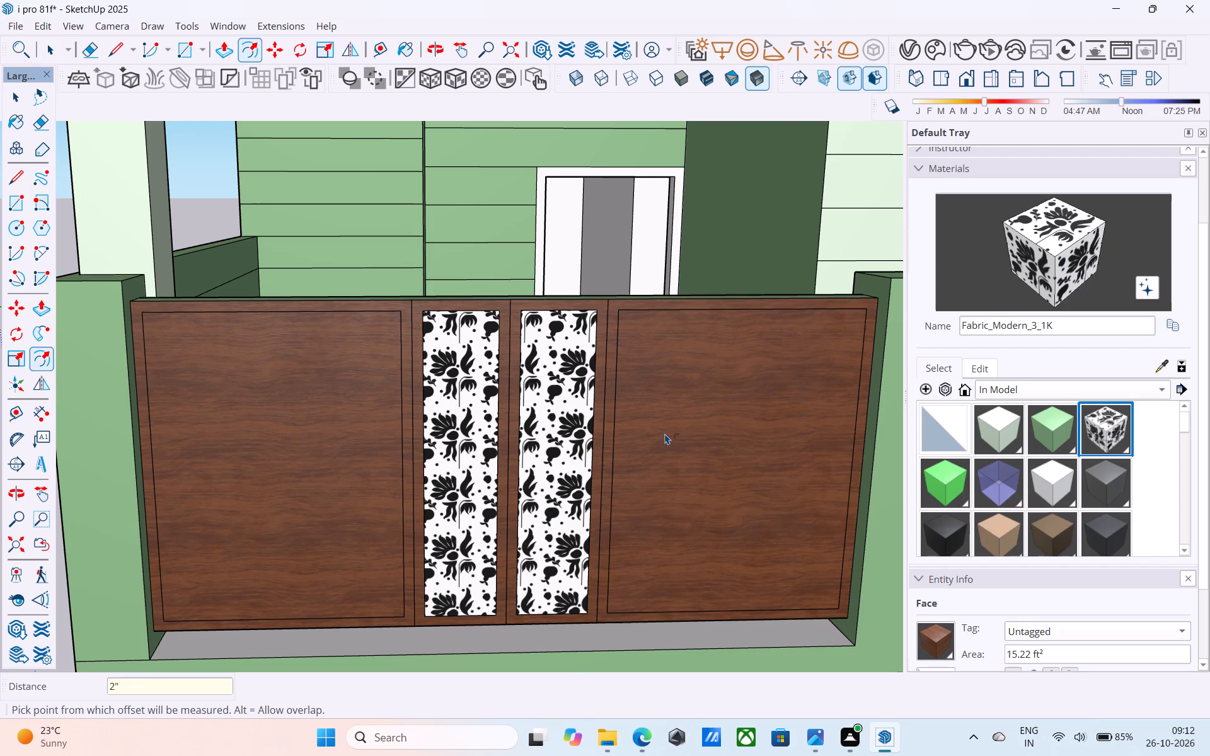
Paint the border frames of all four gate panels with M09_Shadow_Night.
key(space)
click(954, 535)
scroll(604, 311, up, 4)
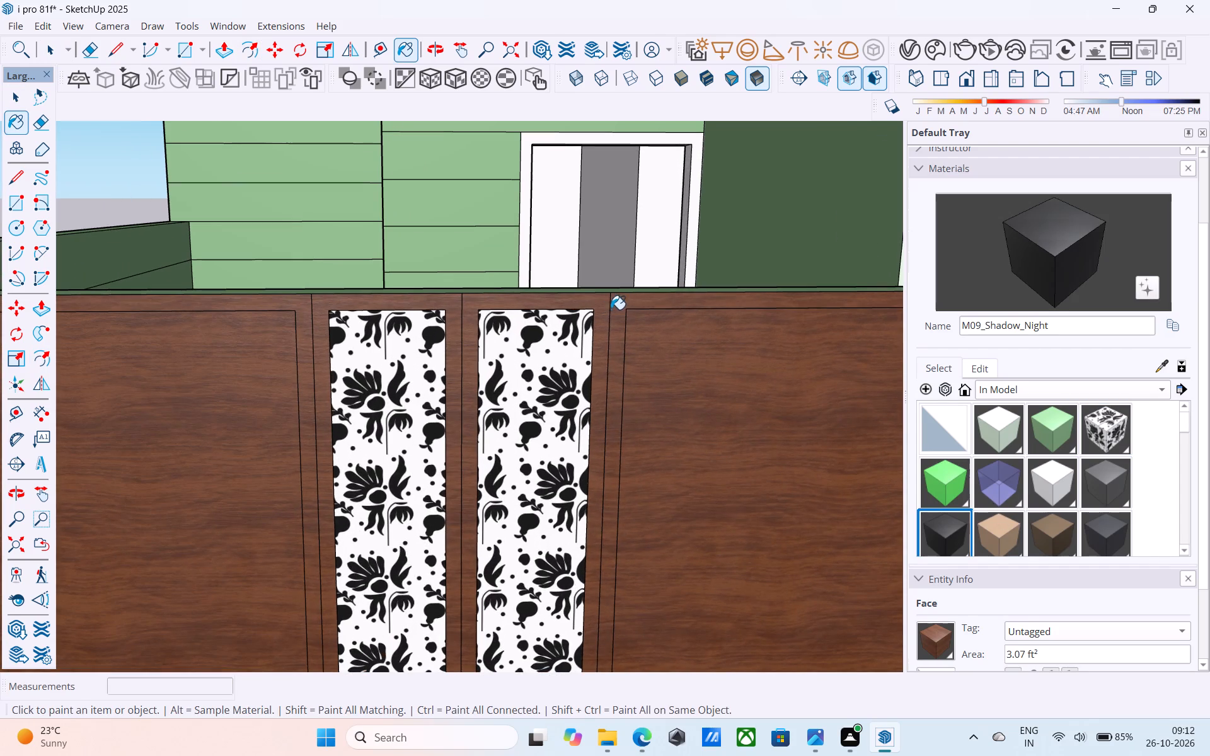
click(618, 307)
click(601, 302)
click(450, 318)
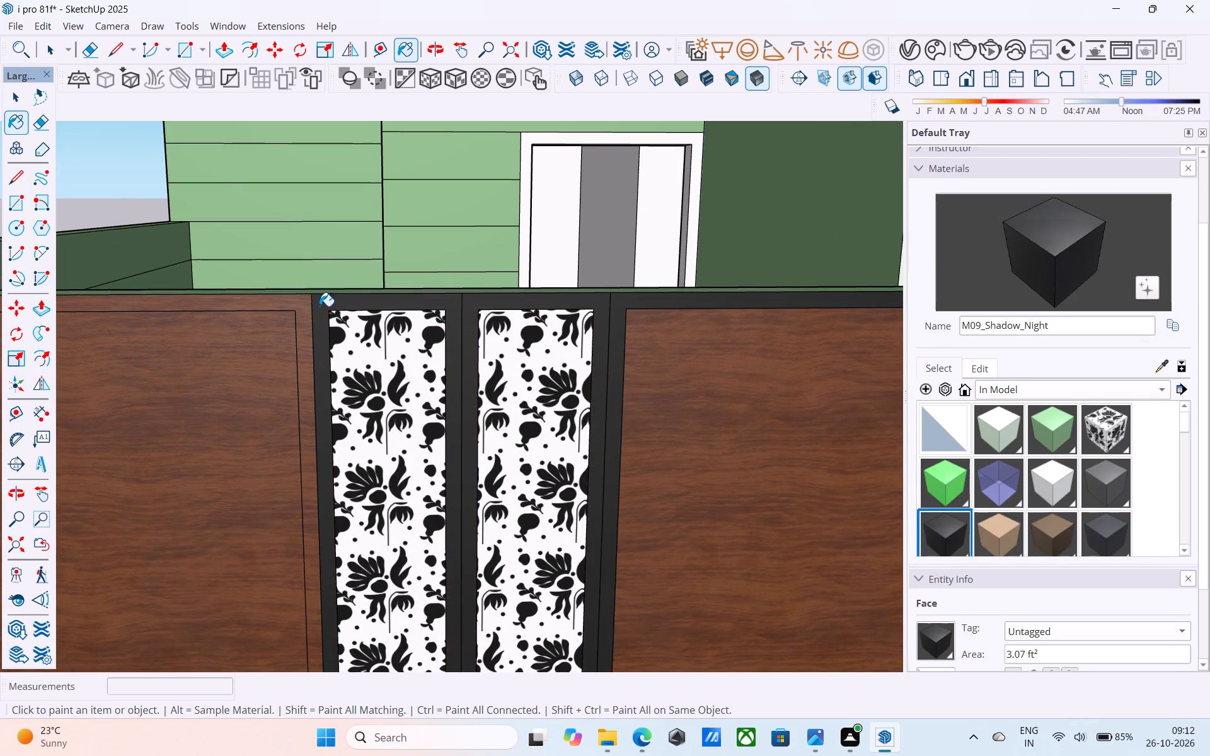
click(303, 302)
Save the model with the finished gate.
scroll(438, 314, down, 4)
scroll(446, 316, up, 1)
scroll(449, 316, down, 7)
key(v)
middle_click(507, 329)
ctrl+scroll(508, 329, up, 1)
key(ctrl+s)
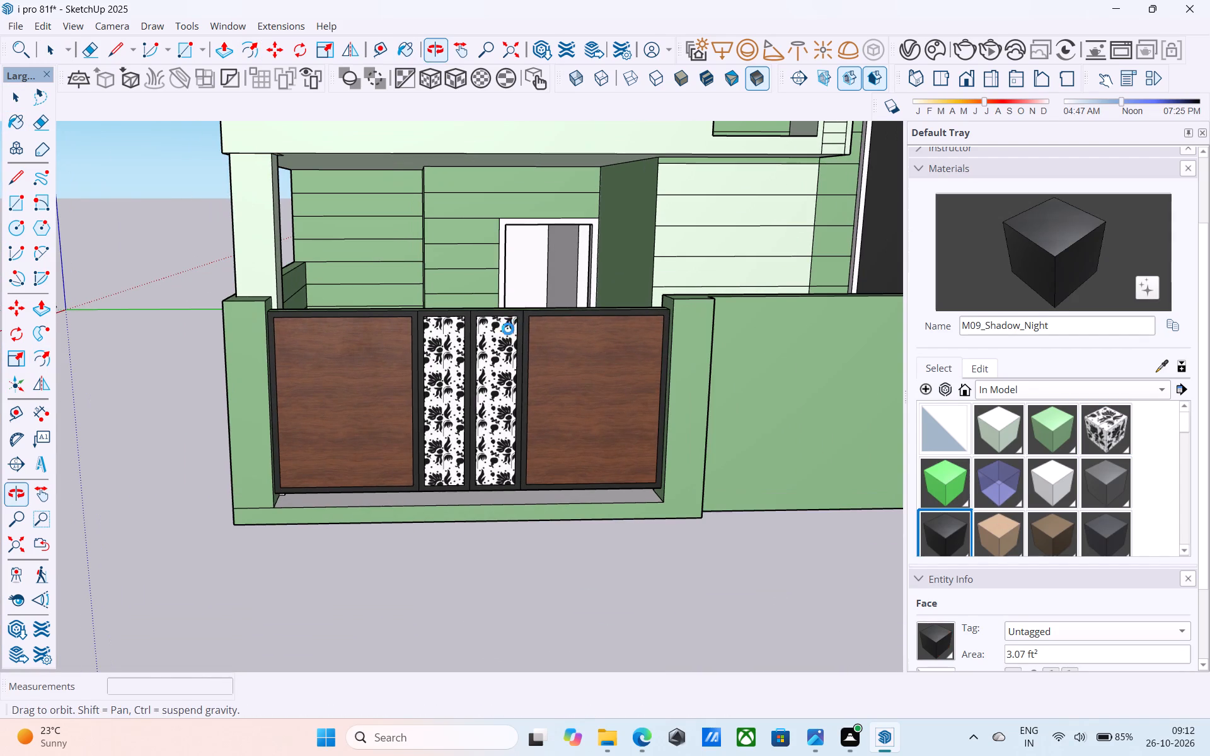
key(space)
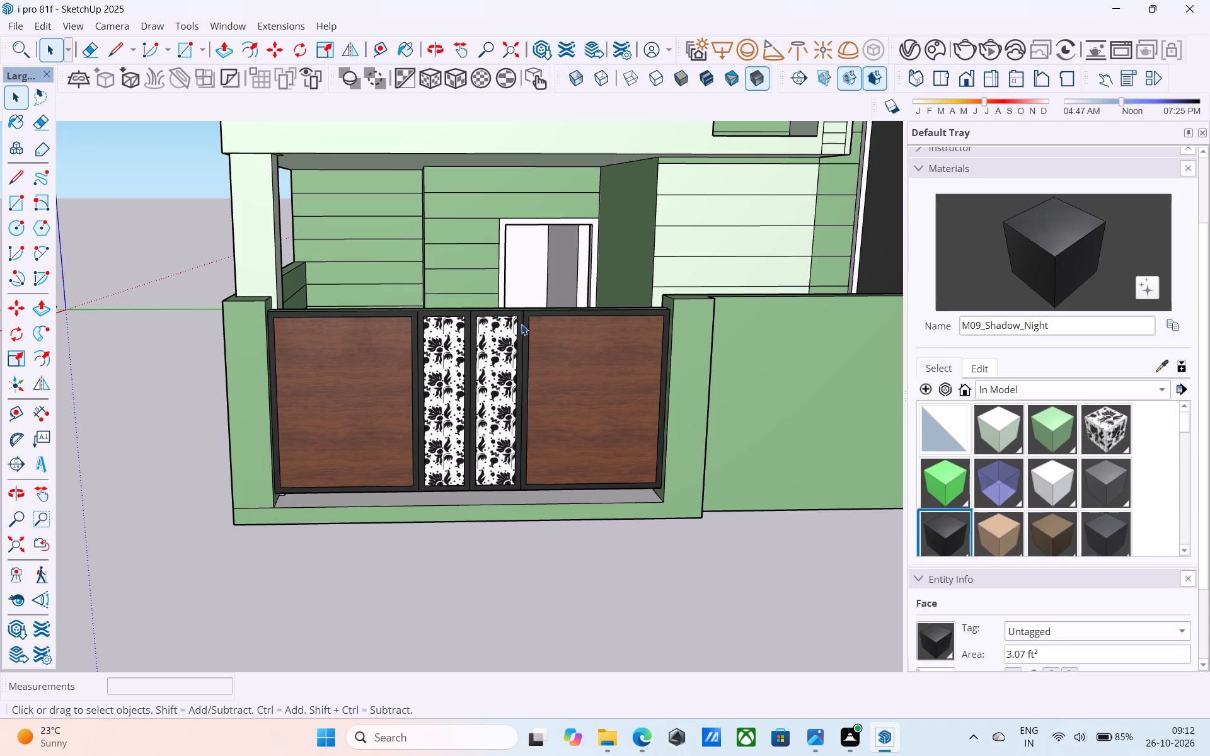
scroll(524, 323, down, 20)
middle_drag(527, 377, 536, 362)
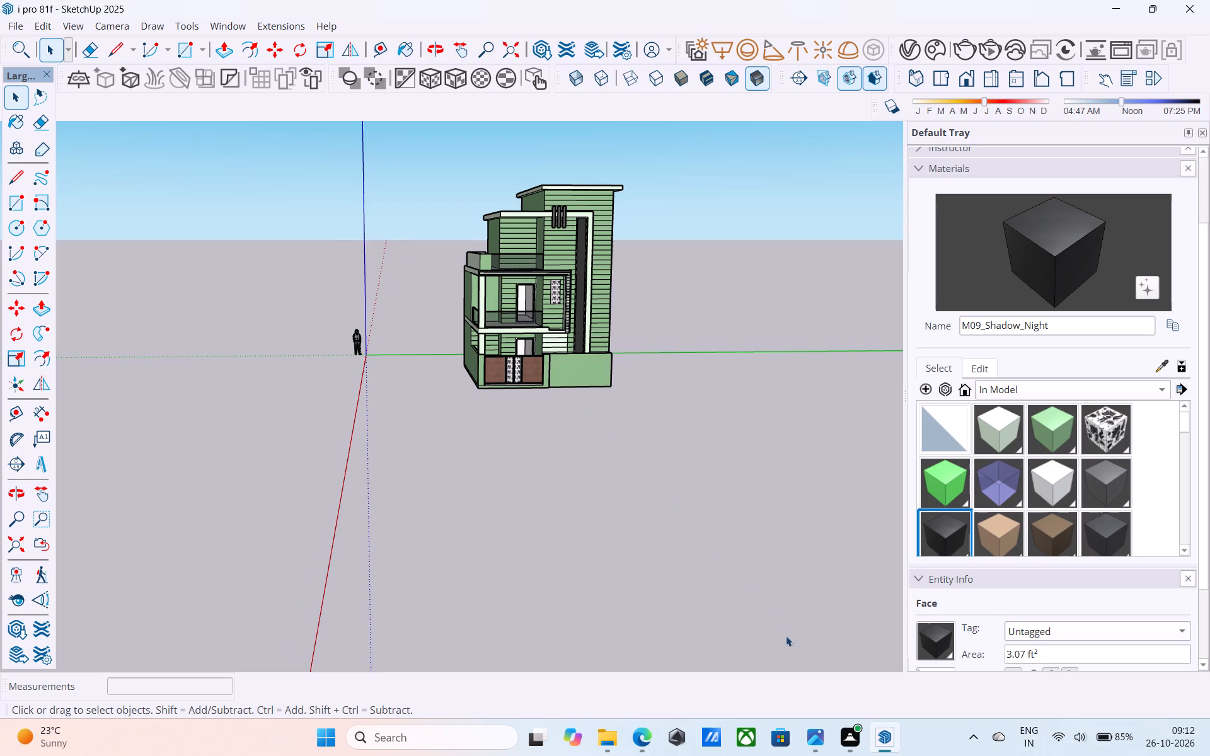
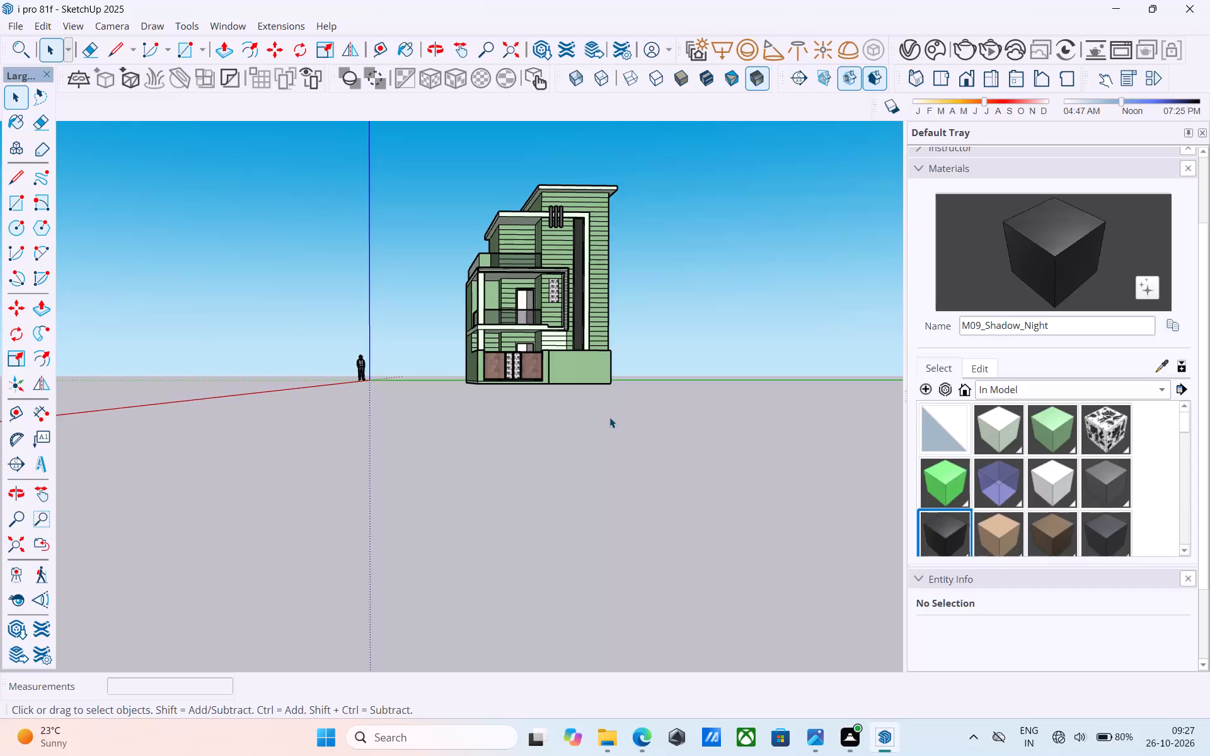
Examine the finished house facade, boundary wall and gate from several angles.
scroll(609, 417, up, 1)
middle_drag(609, 417, 601, 425)
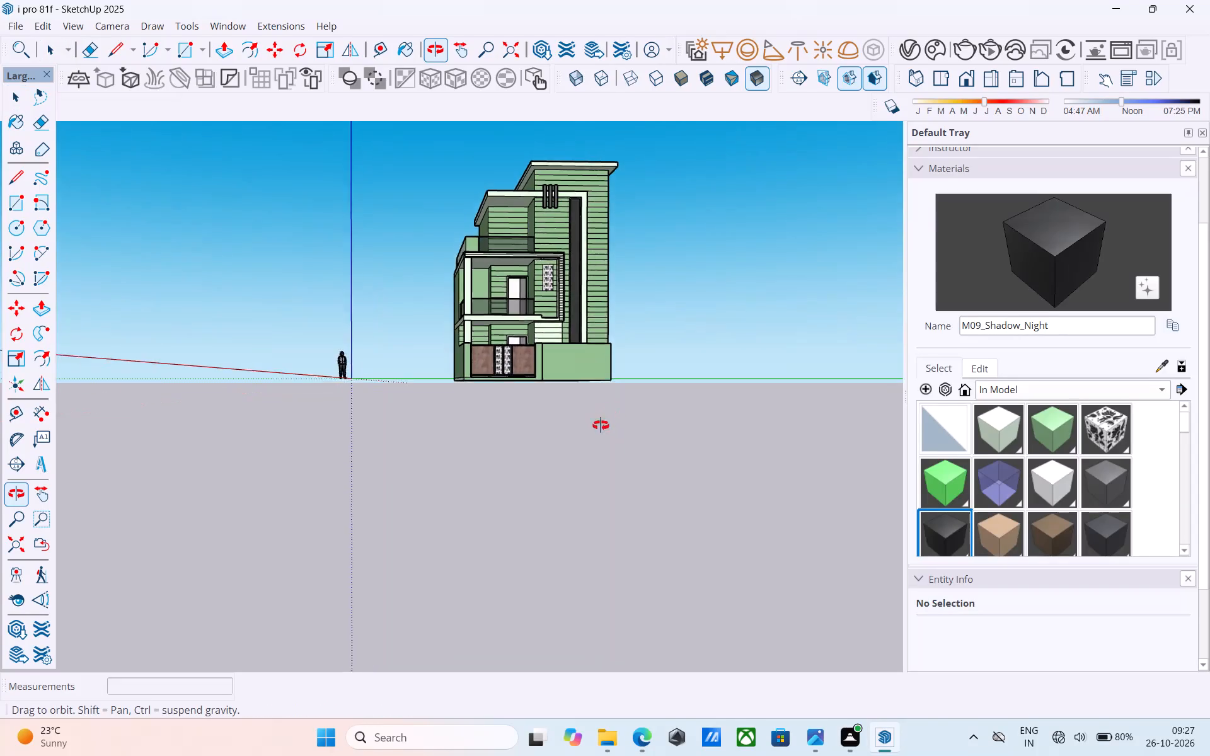
middle_drag(601, 425, 588, 455)
scroll(565, 340, up, 4)
scroll(567, 338, down, 5)
shift+middle_drag(567, 338, 586, 405)
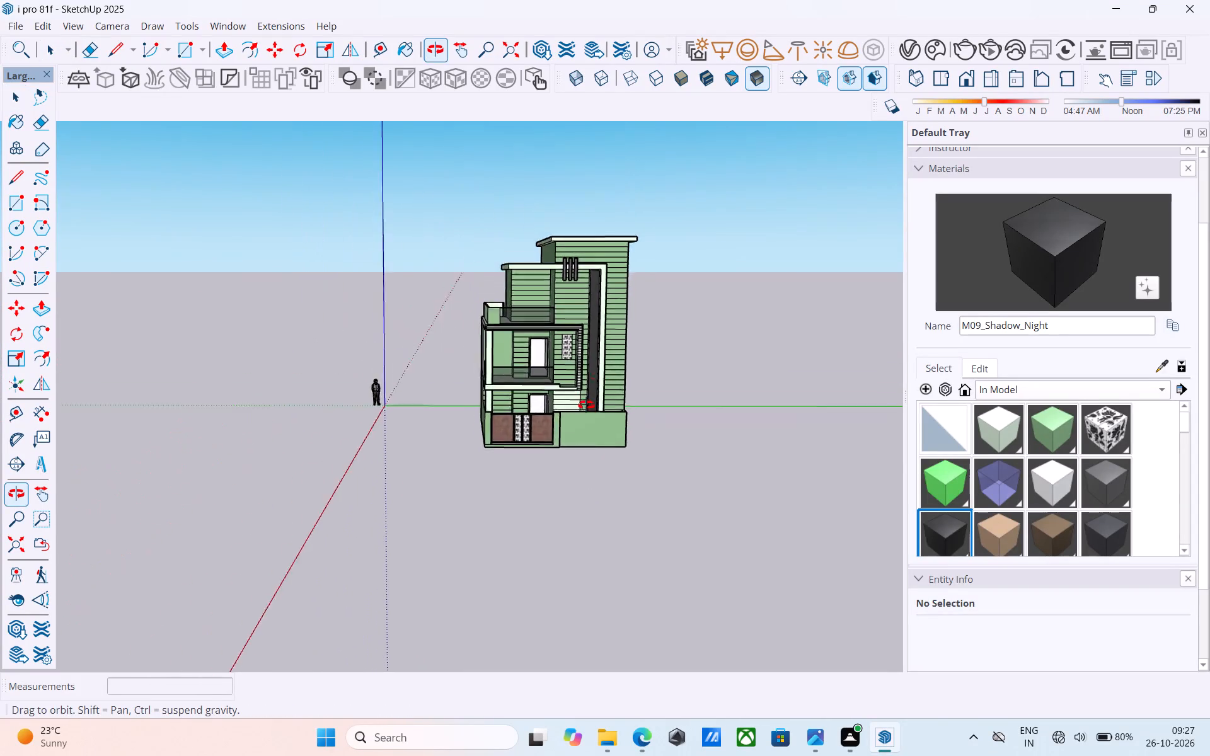
shift+middle_drag(586, 405, 593, 329)
scroll(593, 327, up, 4)
middle_drag(573, 316, 594, 427)
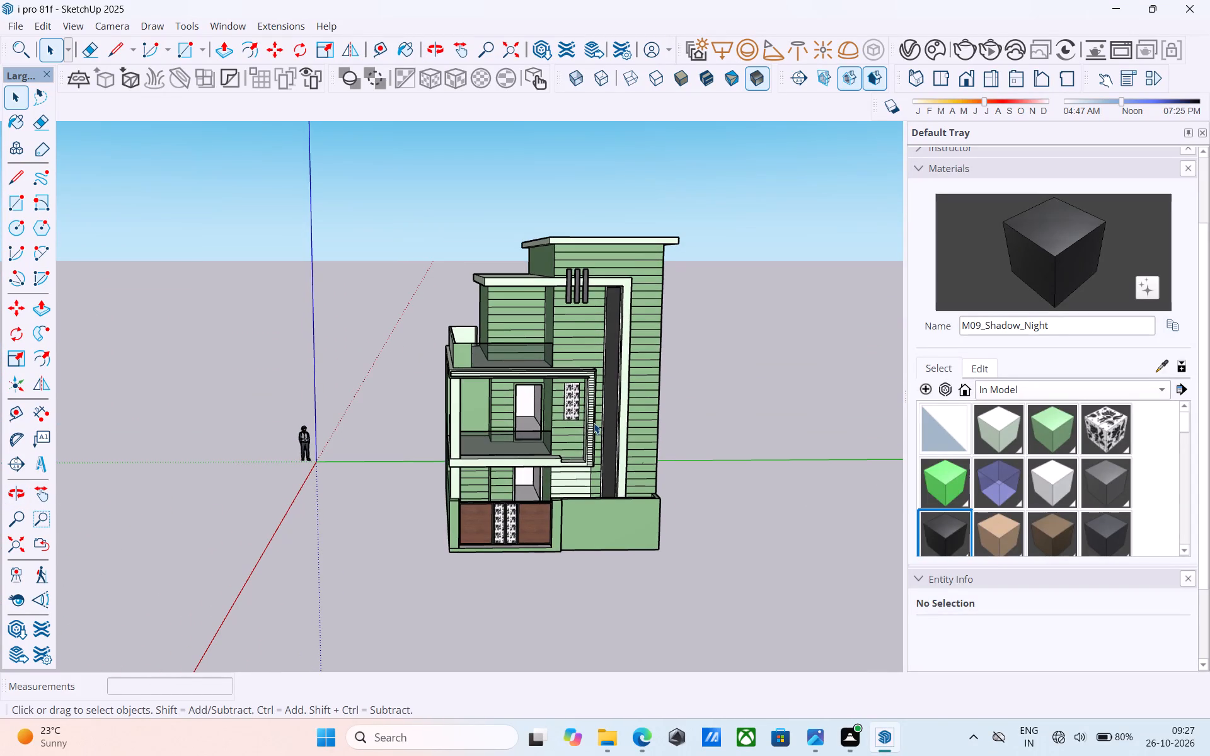
scroll(546, 400, up, 1)
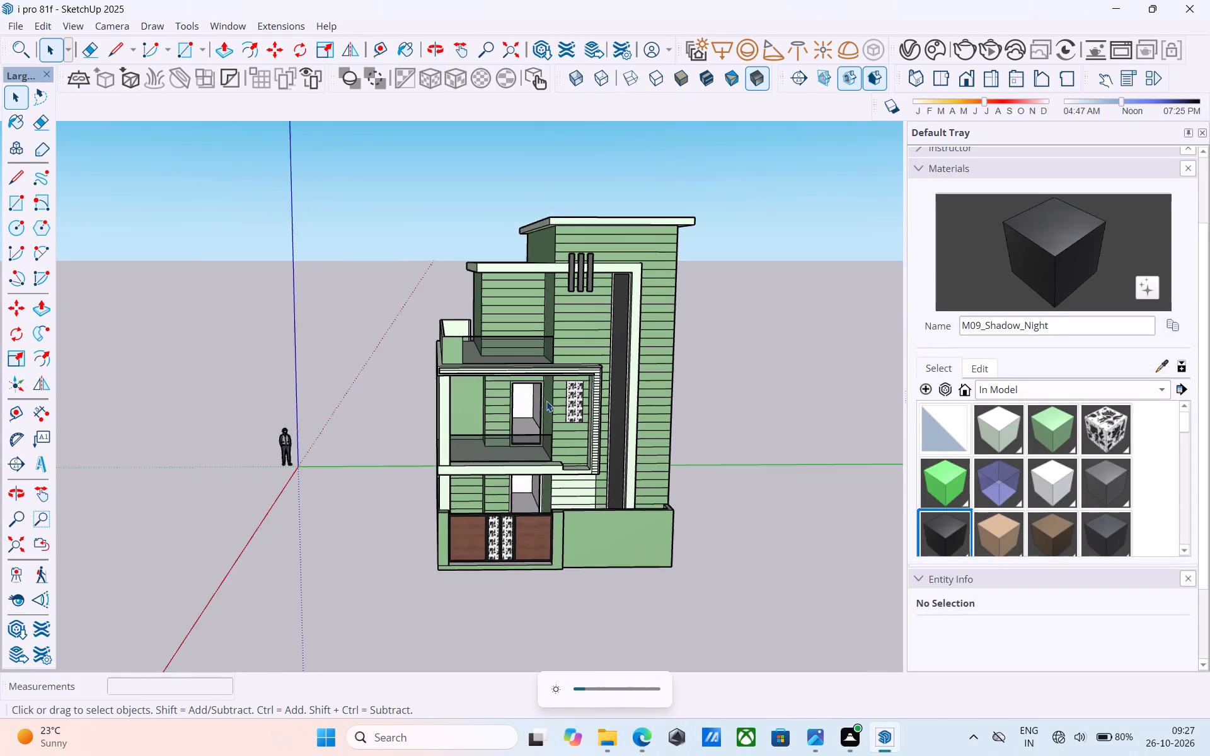
scroll(546, 401, up, 2)
middle_drag(544, 412, 648, 394)
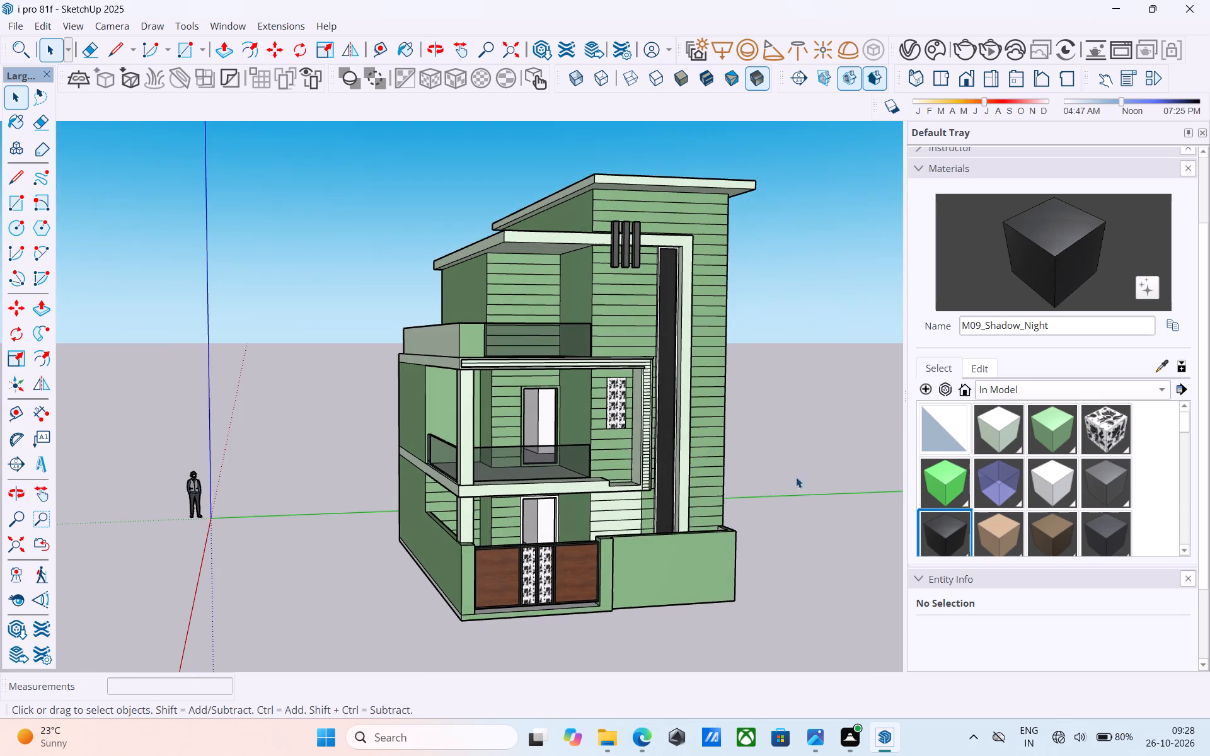
Import the porta+4 door model from the Downloads folder and place it on the ground in front of the house.
click(20, 25)
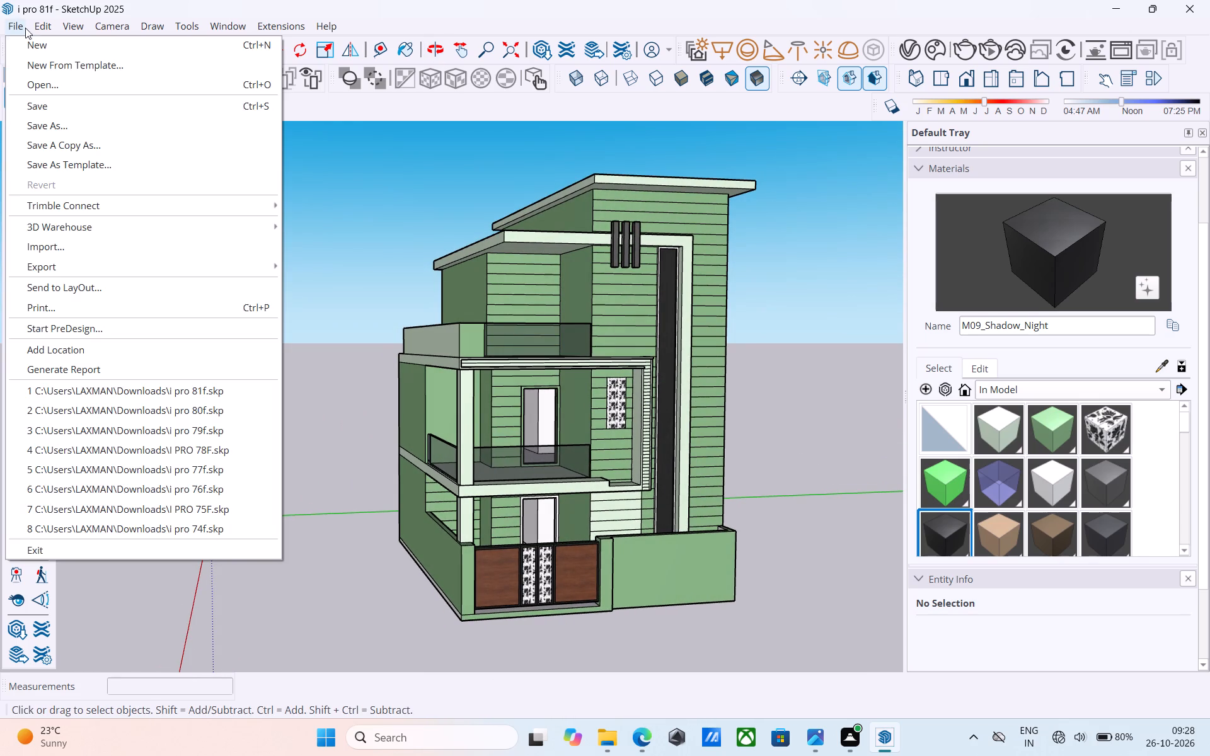
click(91, 244)
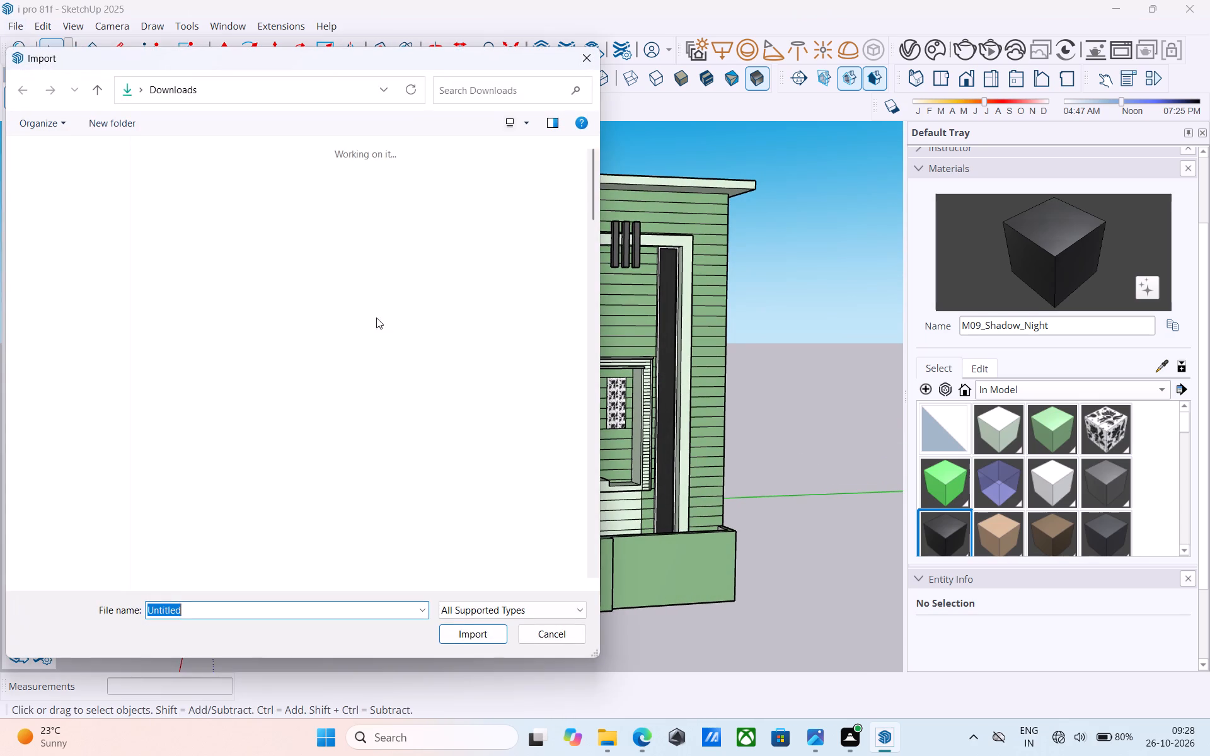
scroll(363, 333, down, 10)
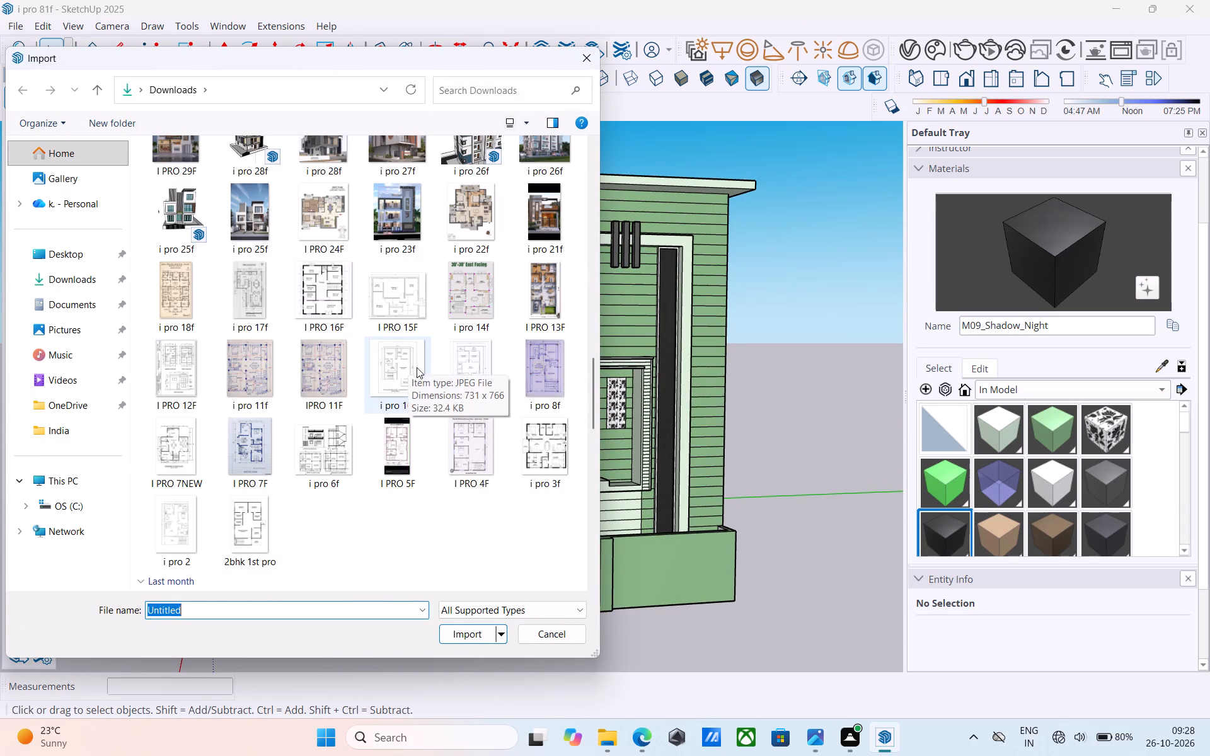
scroll(430, 363, down, 4)
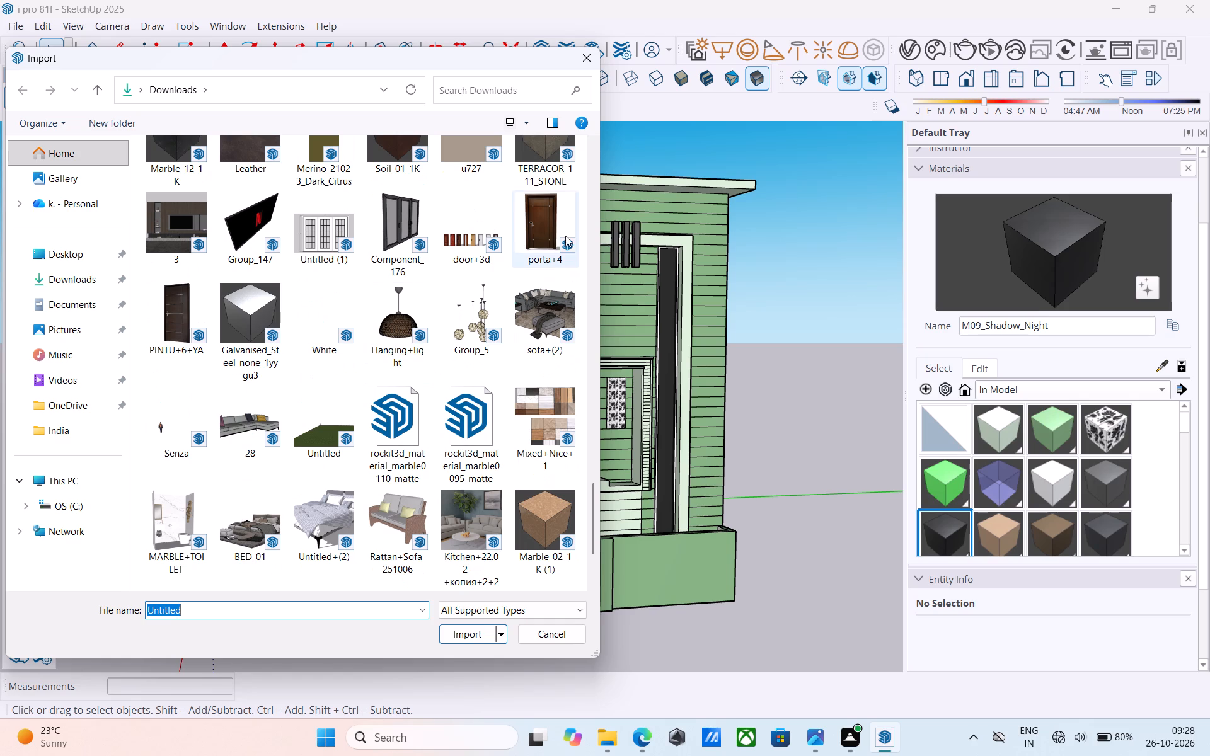
click(543, 217)
click(466, 635)
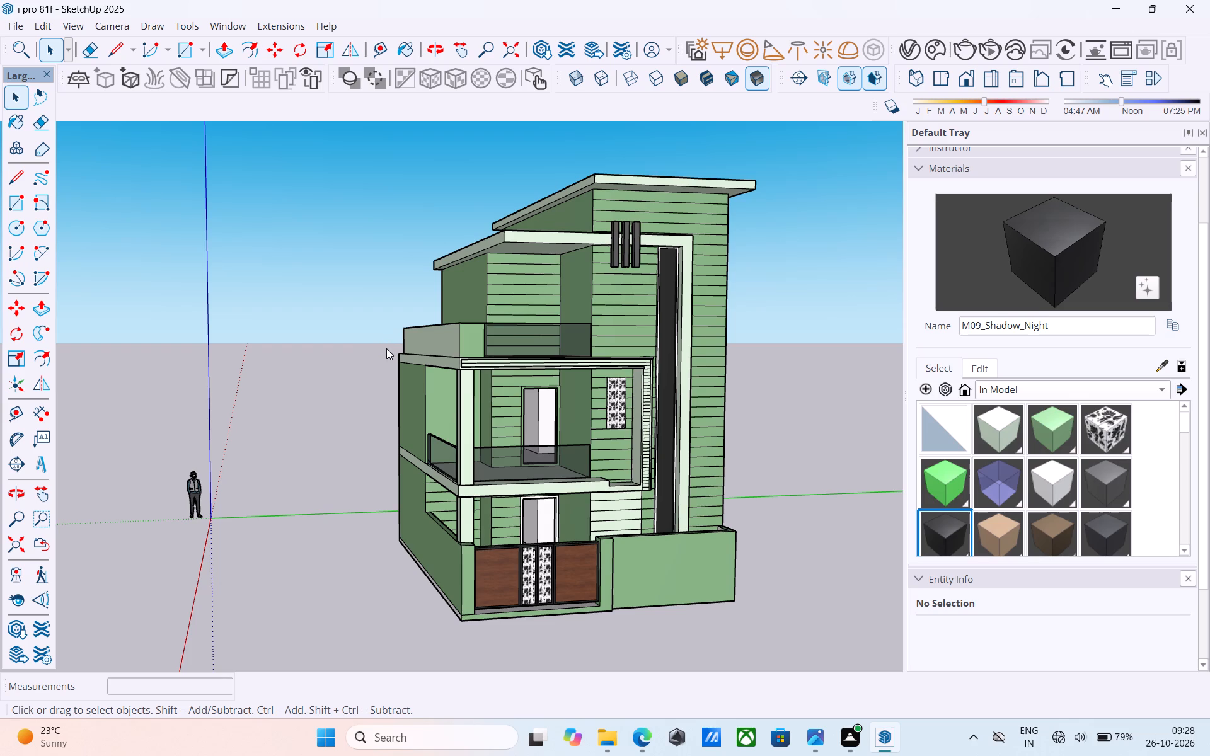
scroll(386, 348, down, 7)
middle_drag(461, 507, 488, 553)
scroll(535, 530, up, 6)
click(537, 530)
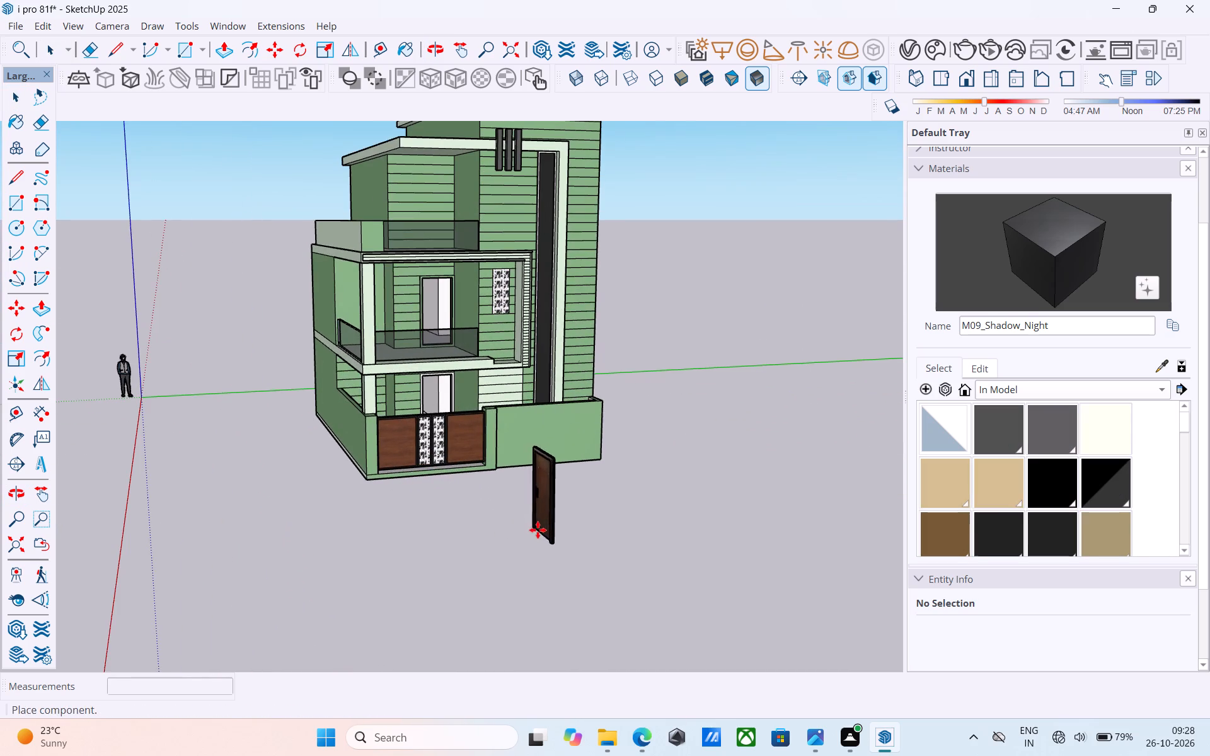
Rotate the imported door about the vertical axis by roughly a quarter turn so it faces the front of the house.
middle_drag(584, 464, 533, 505)
key(q)
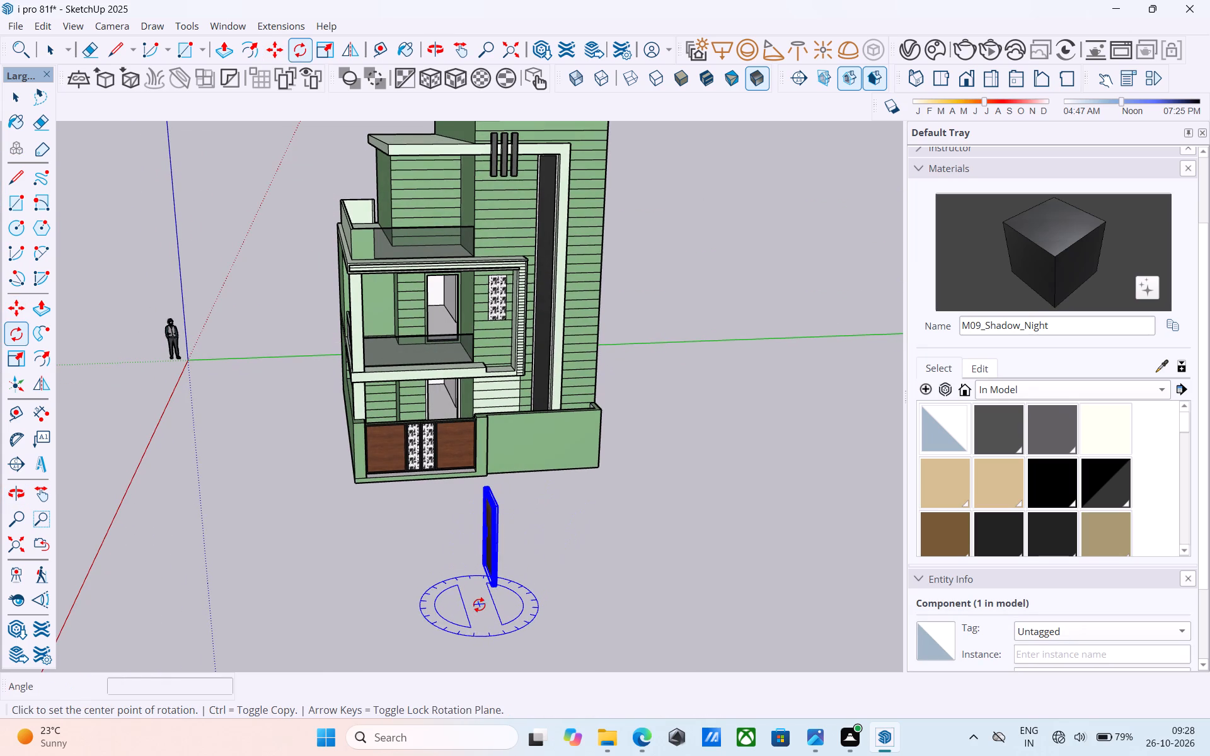
click(479, 605)
click(541, 600)
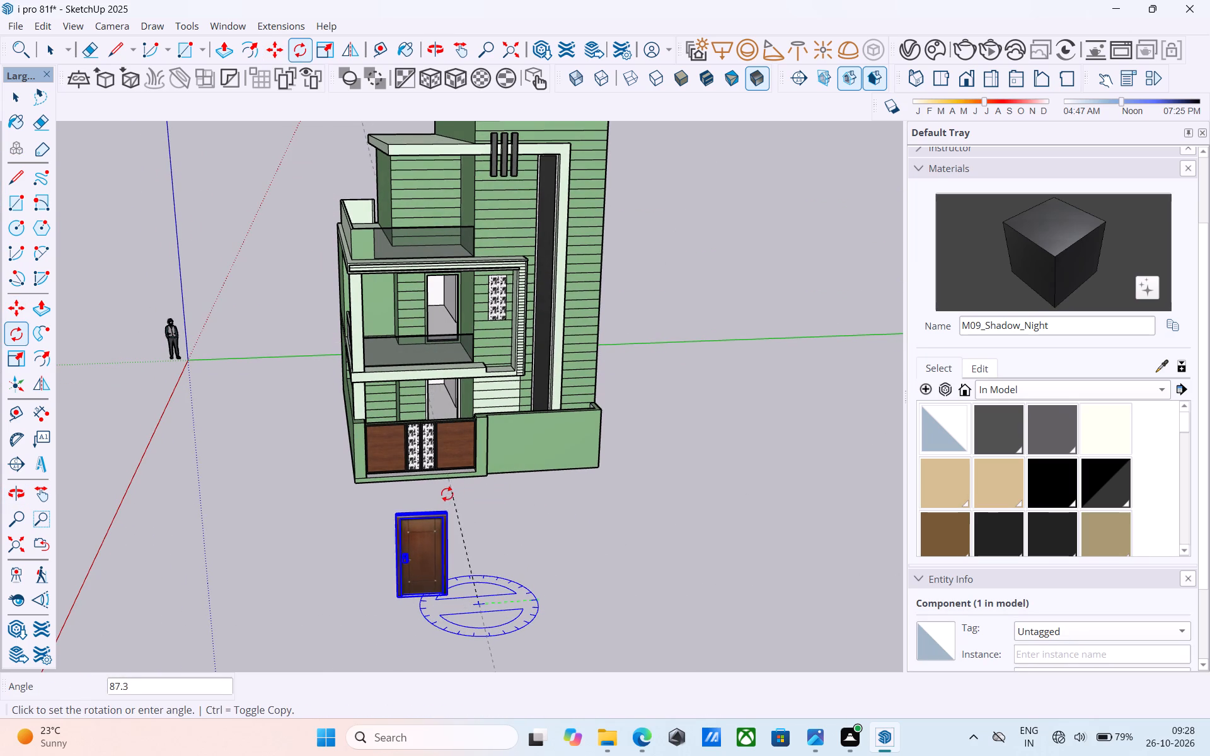
click(444, 494)
Copy the door from its top corner into the ground-floor doorway behind the gate, aligned with the opening's upper corner.
key(m)
scroll(435, 498, up, 4)
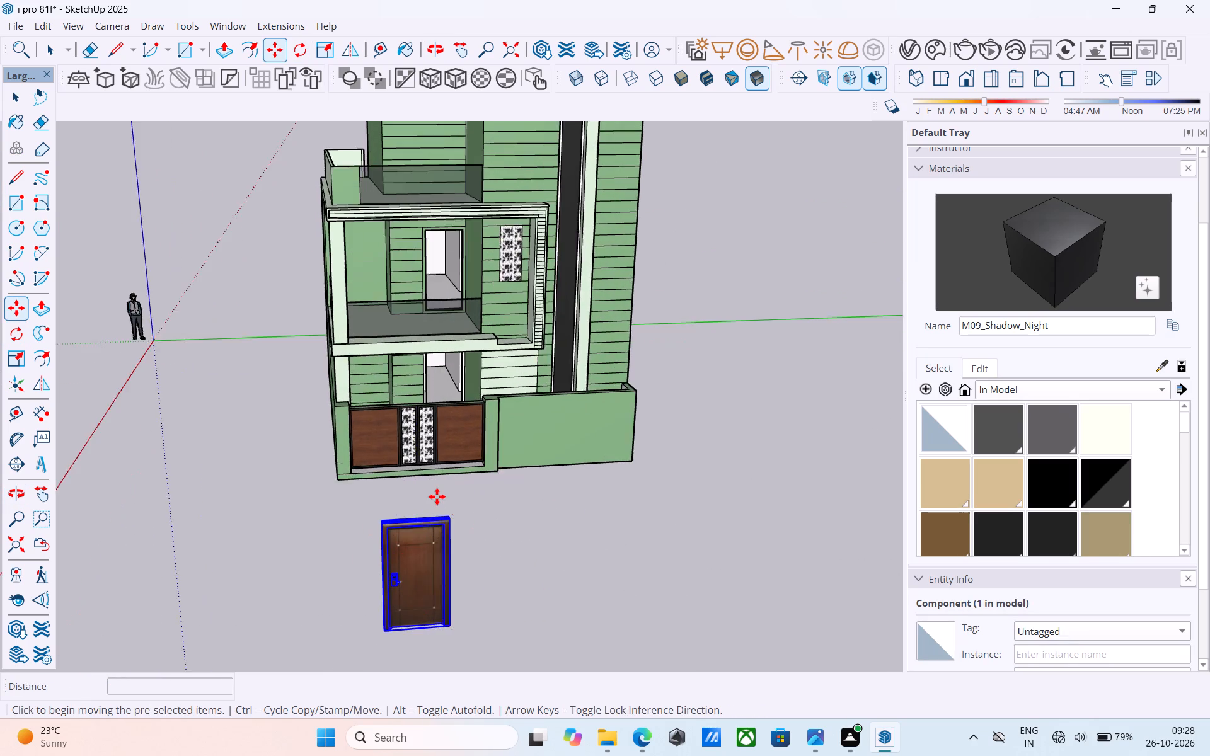
scroll(437, 496, up, 6)
click(475, 569)
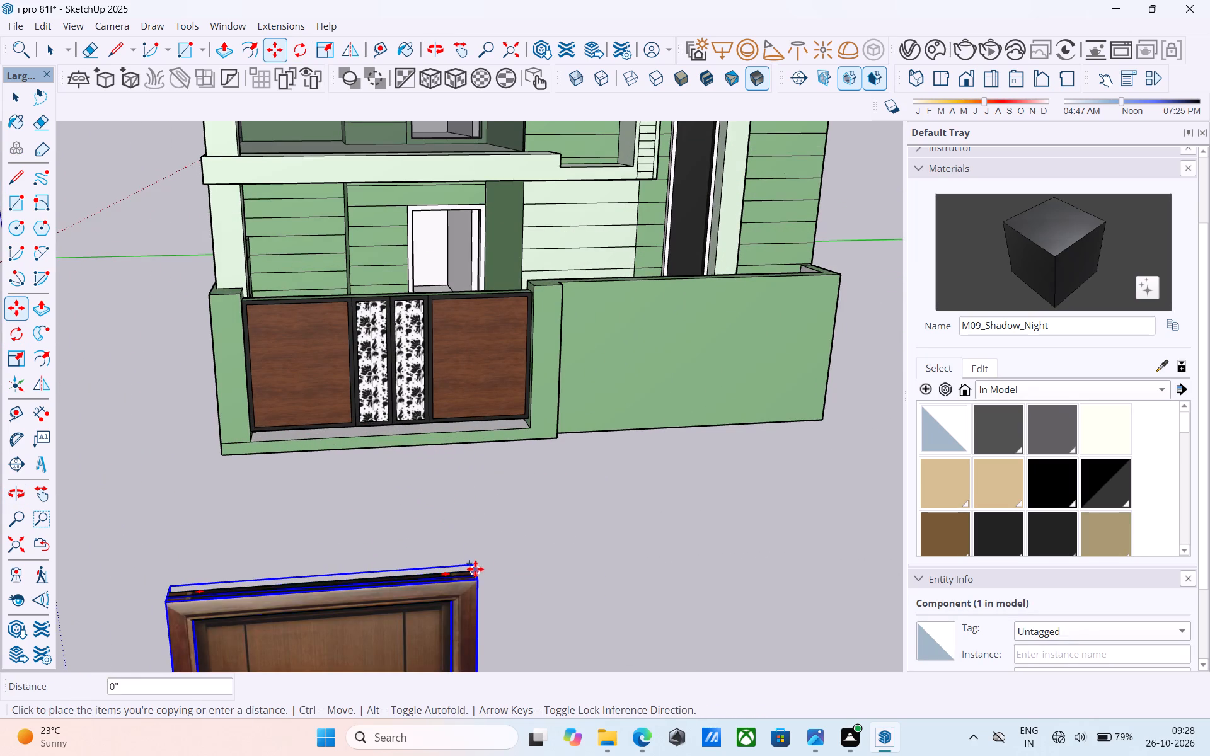
scroll(492, 425, down, 5)
shift+middle_drag(492, 429, 504, 450)
scroll(512, 412, up, 9)
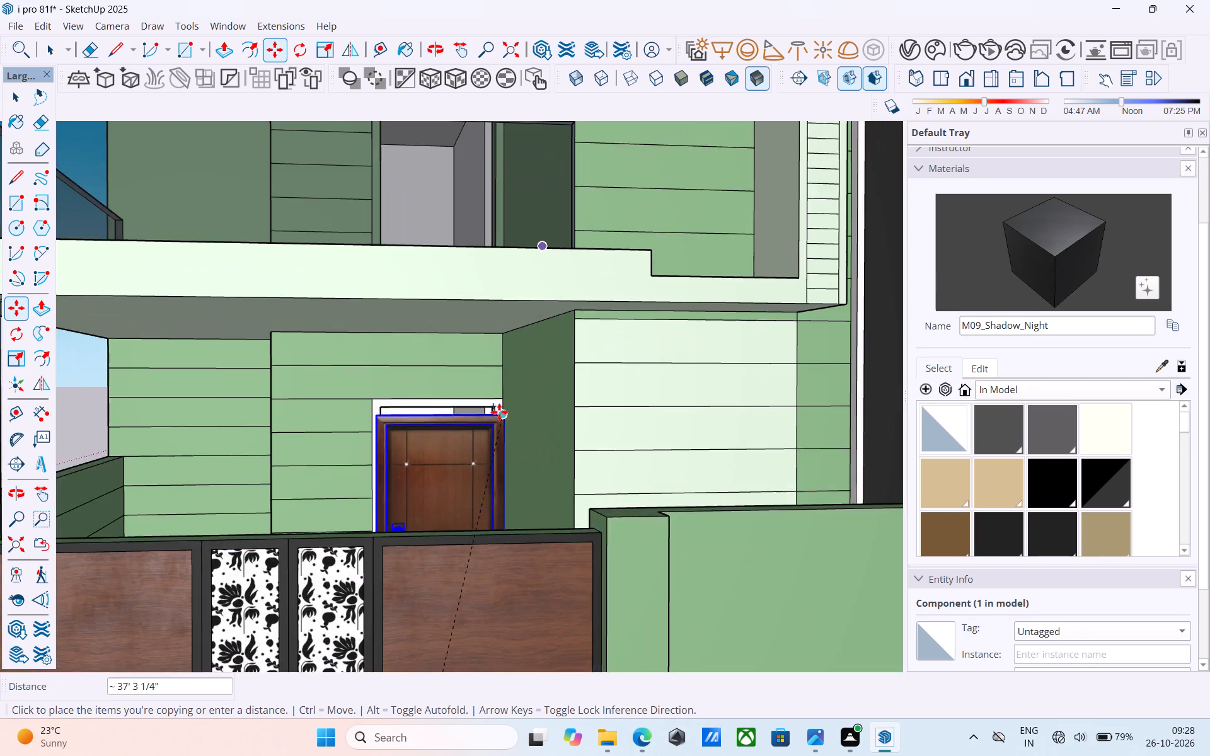
scroll(499, 412, up, 6)
click(512, 386)
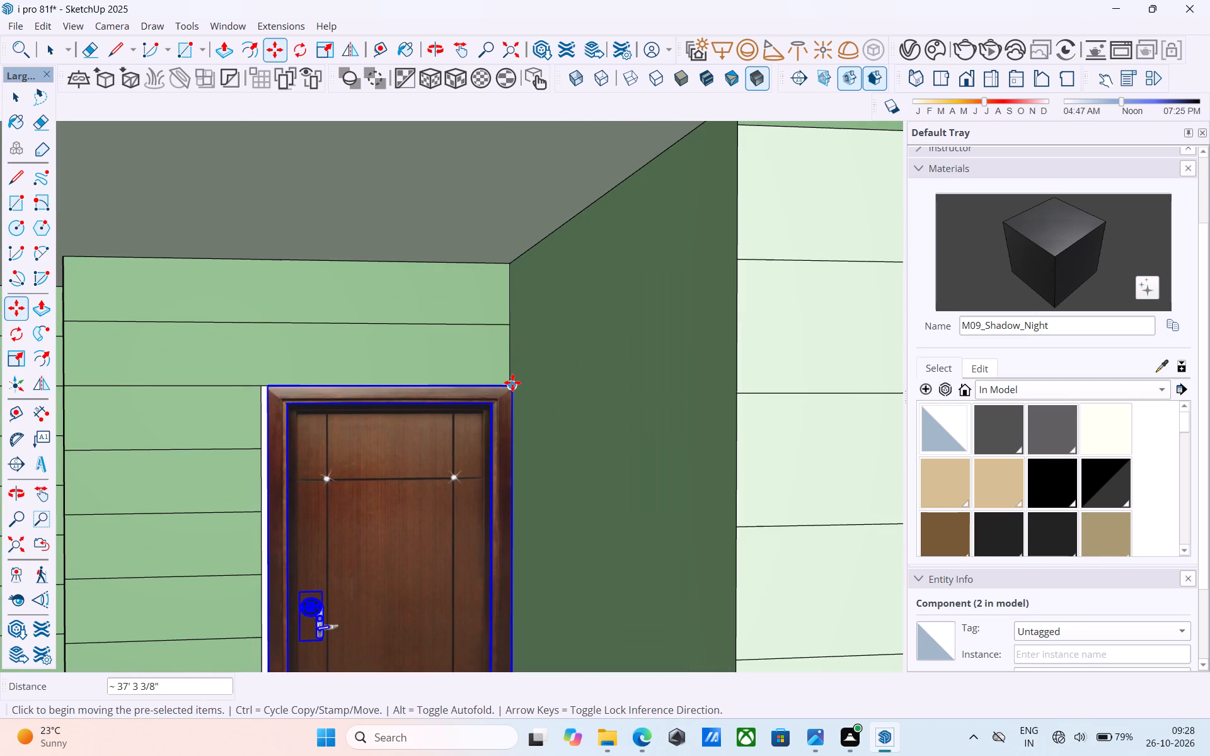
Copy the ground-floor door up to the first-floor balcony, in front of the empty doorway.
click(512, 382)
scroll(516, 322, down, 10)
shift+middle_drag(516, 324, 514, 479)
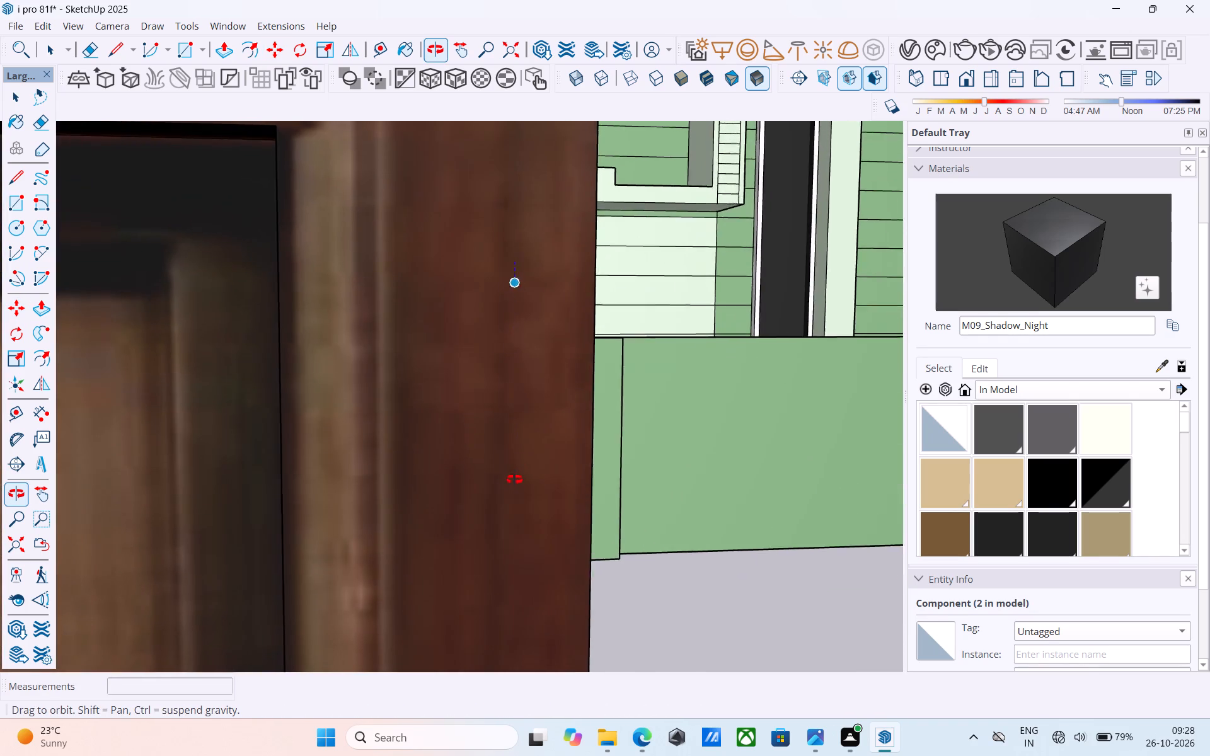
shift+middle_drag(514, 479, 313, 450)
scroll(313, 438, down, 16)
shift+middle_drag(590, 338, 792, 535)
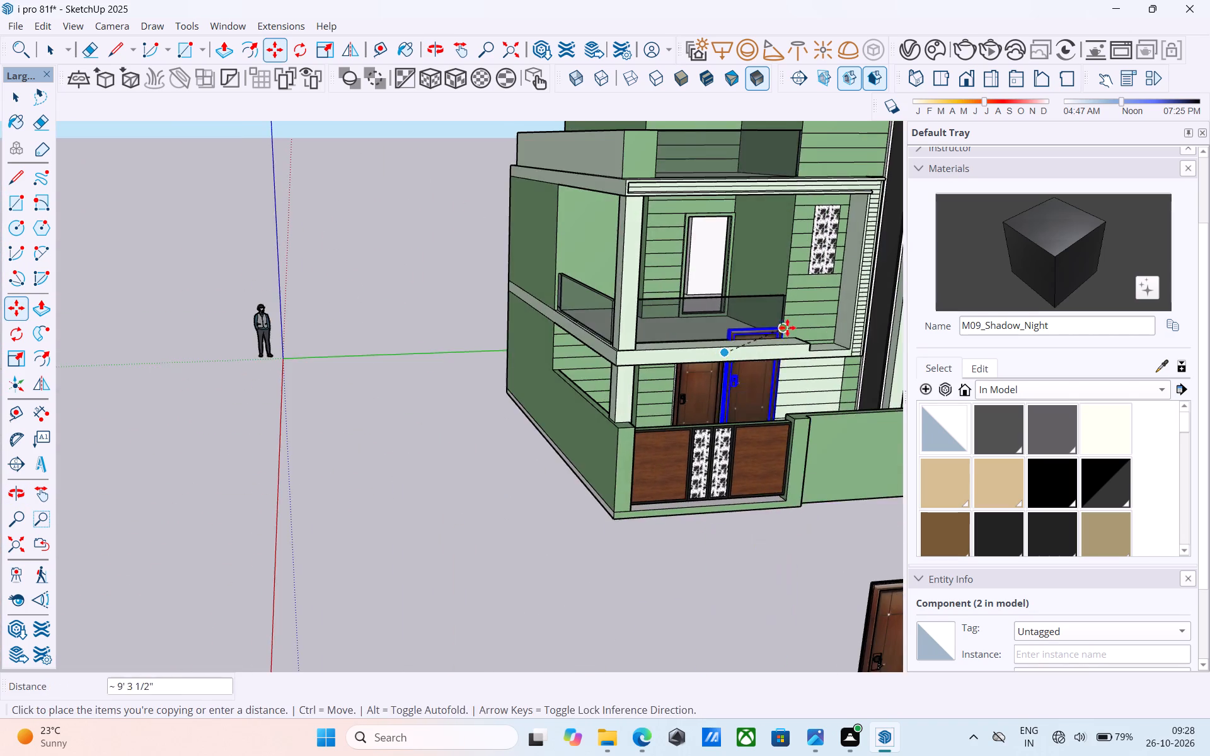
shift+middle_drag(786, 328, 644, 429)
scroll(640, 360, up, 11)
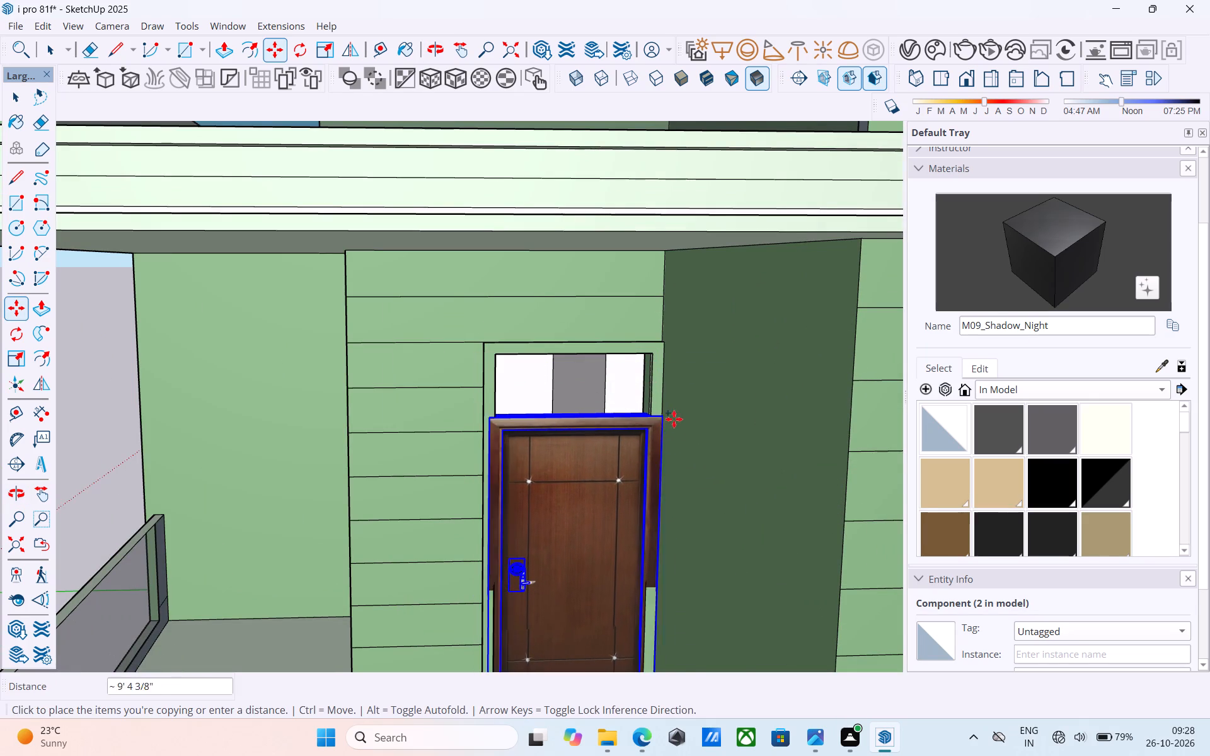
click(757, 421)
Move the balcony door by its top corner onto the upper corner of the first-floor doorway frame.
middle_drag(751, 431, 748, 464)
scroll(745, 455, up, 8)
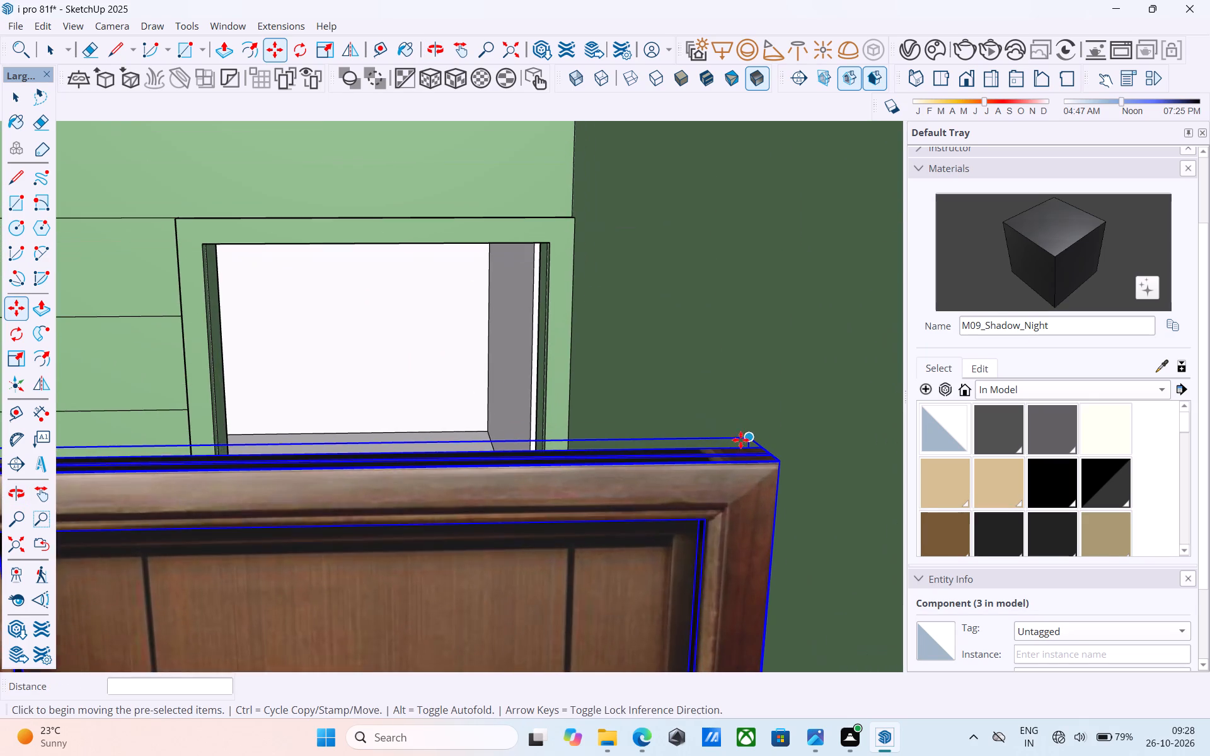
click(744, 435)
middle_drag(568, 217, 467, 197)
scroll(739, 251, down, 5)
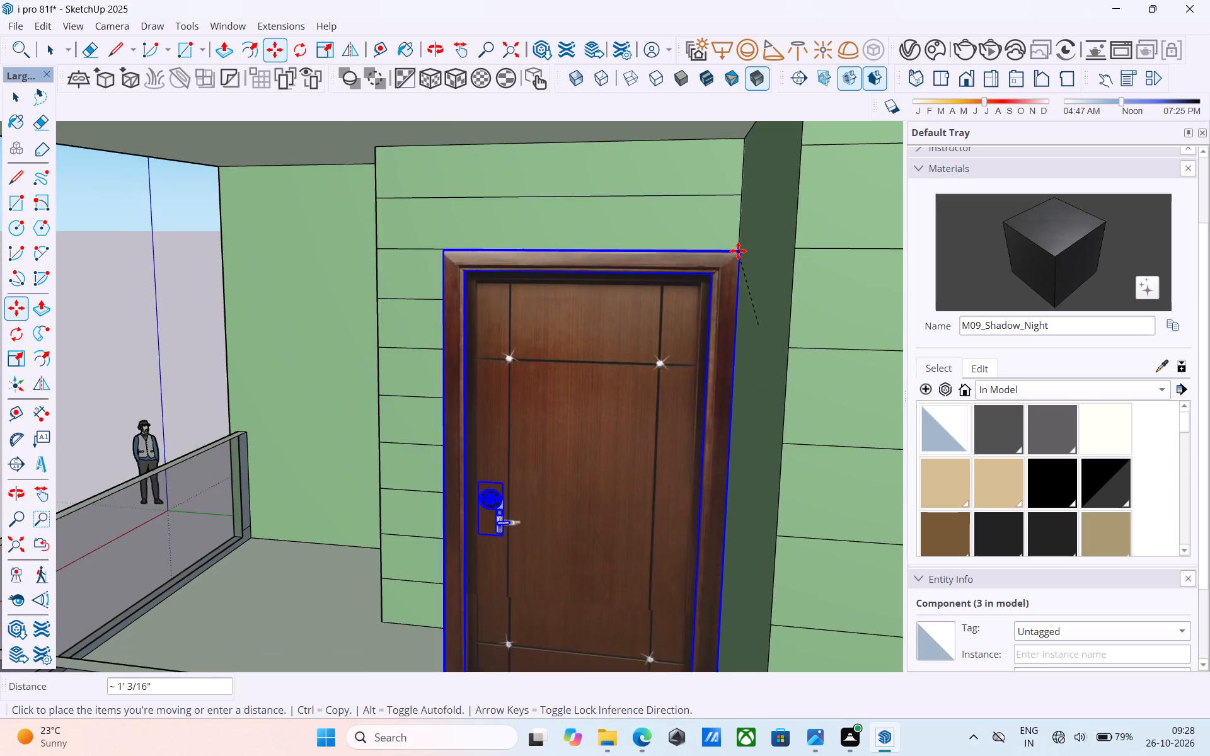
middle_drag(742, 258, 843, 340)
scroll(772, 278, up, 1)
middle_drag(698, 347, 771, 263)
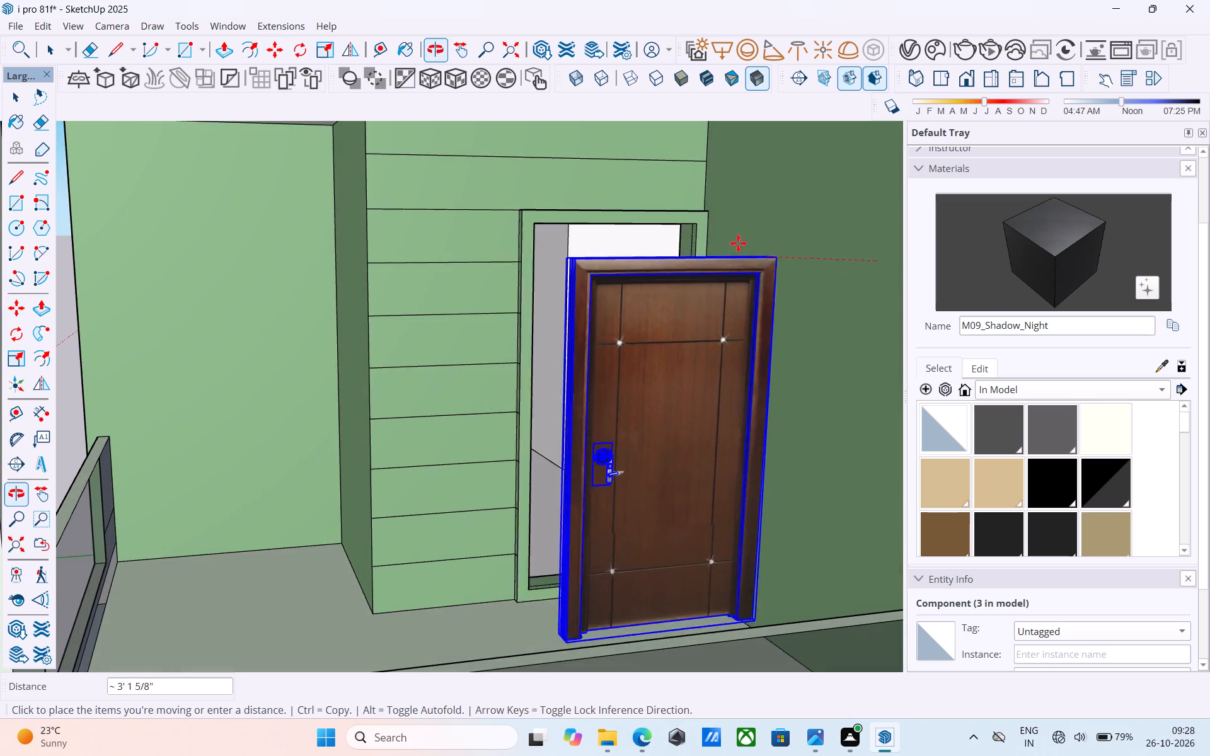
scroll(723, 217, up, 4)
click(693, 210)
scroll(683, 207, down, 7)
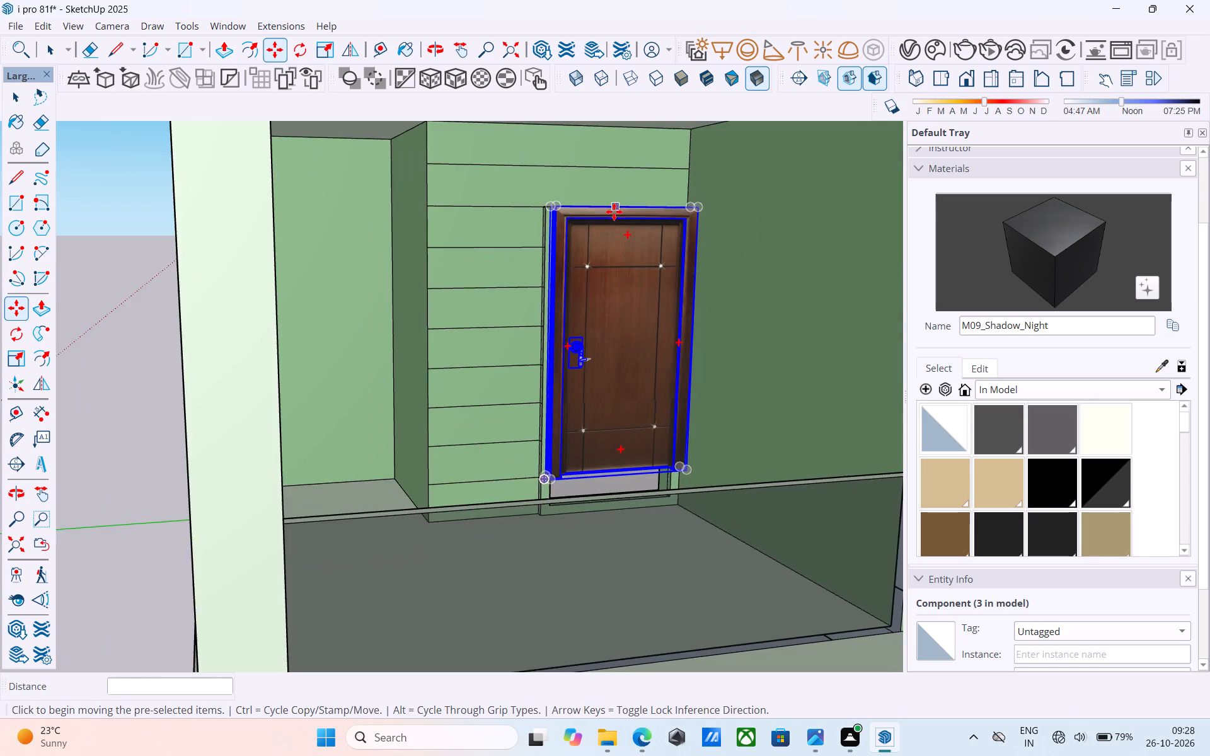
Scale the balcony door's width outward so that it reaches the far side edge of the doorway frame.
scroll(544, 231, up, 4)
key(space)
middle_drag(547, 231, 610, 239)
middle_click(603, 253)
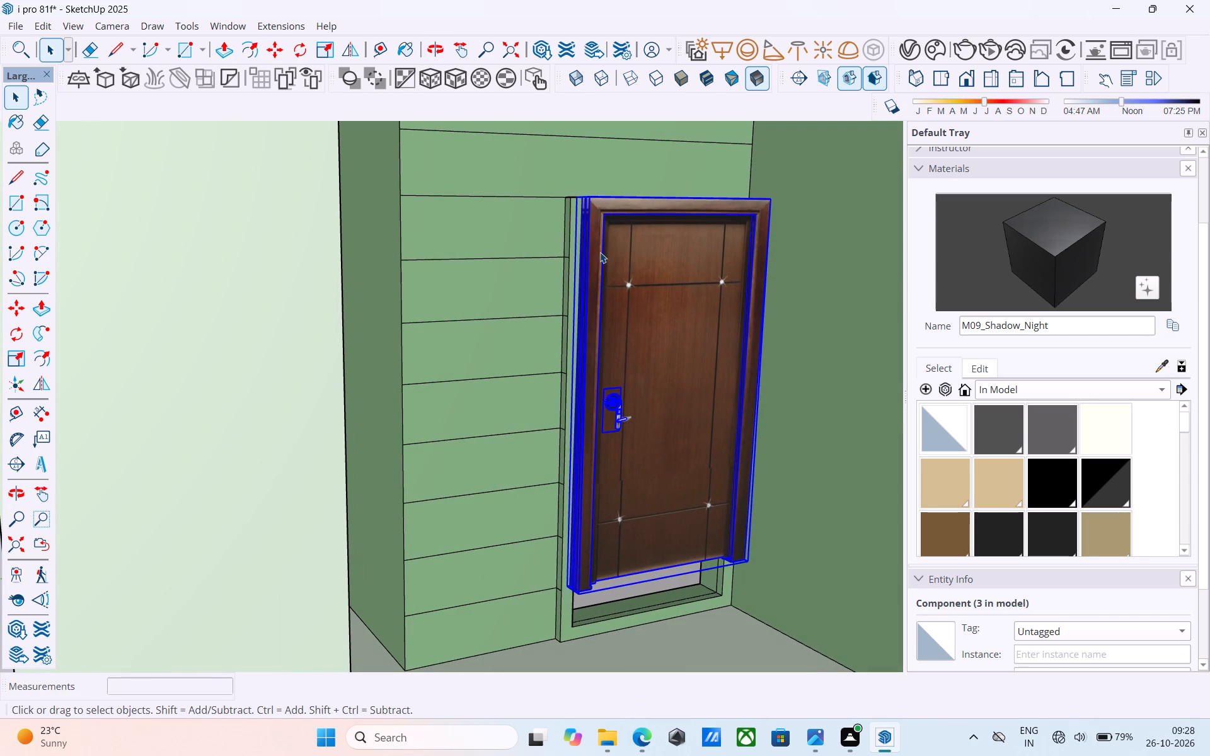
key(s)
scroll(558, 435, up, 5)
click(591, 378)
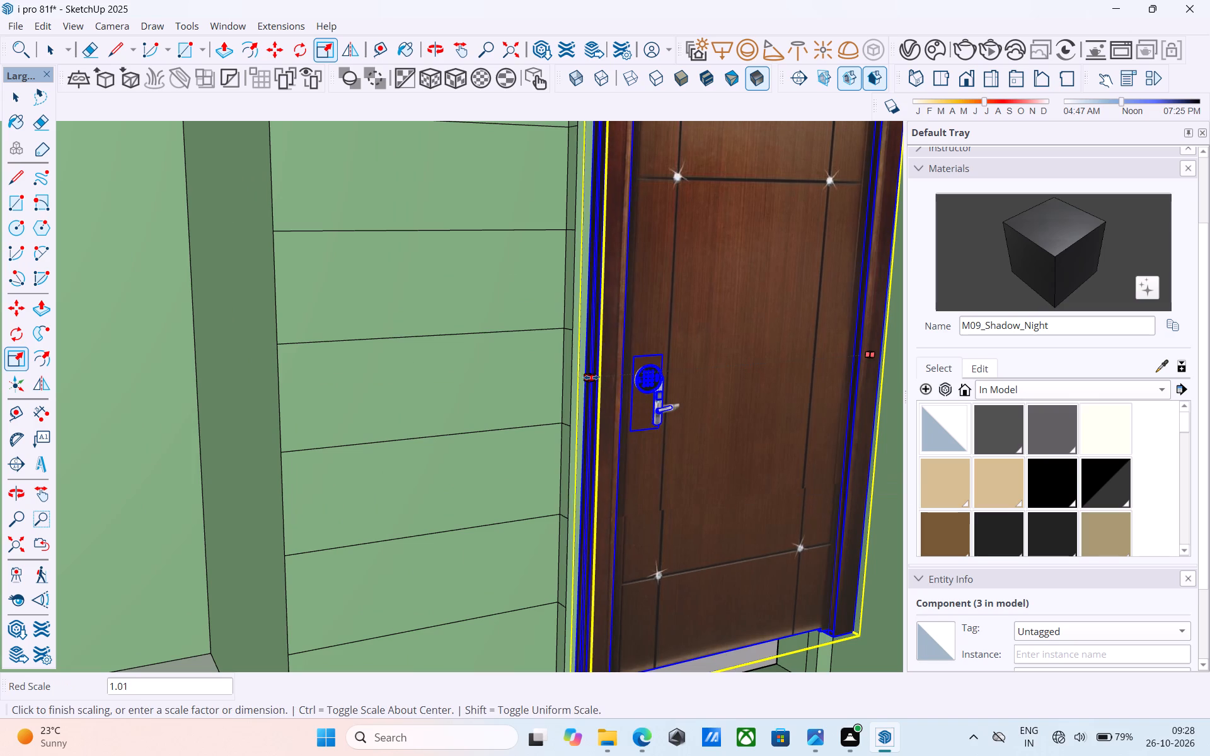
click(579, 378)
scroll(361, 348, down, 4)
scroll(360, 348, up, 1)
scroll(360, 348, down, 2)
Scale the balcony door's height by about 1.15 down to the balcony floor, and clear the selection.
middle_drag(589, 468, 541, 407)
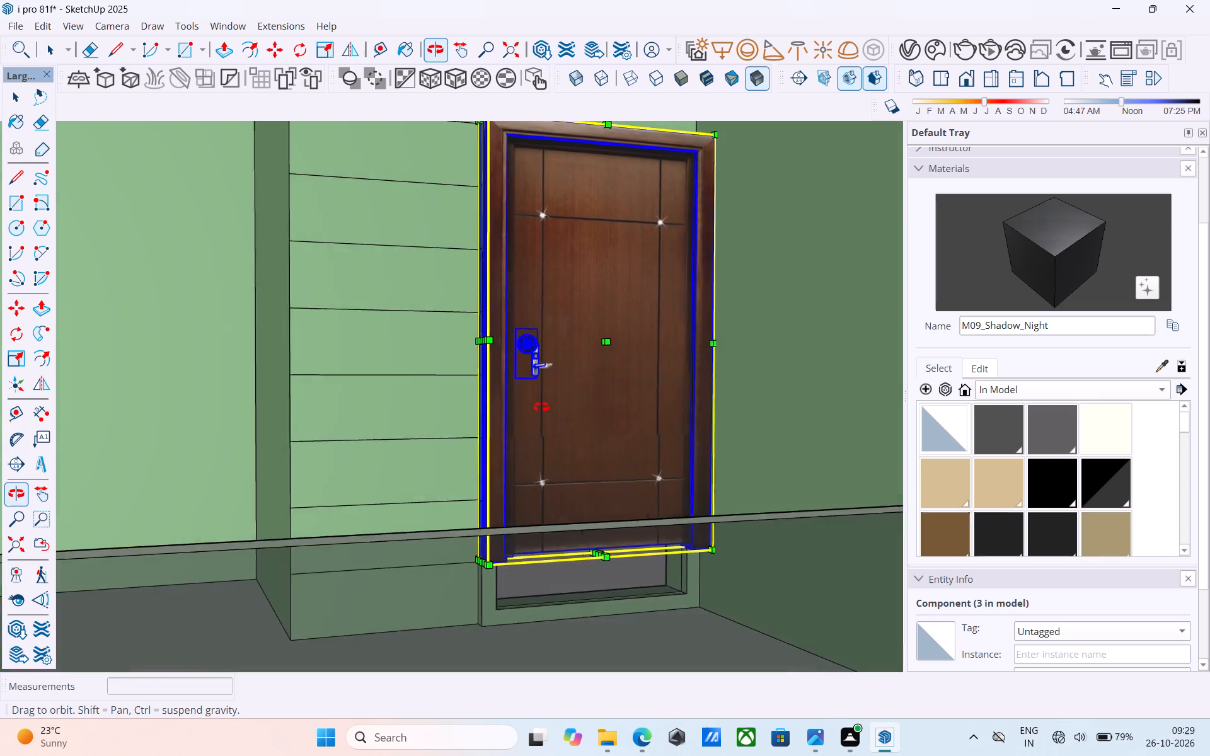
middle_drag(541, 407, 497, 462)
scroll(560, 546, up, 5)
scroll(522, 314, down, 7)
middle_drag(576, 478, 565, 530)
scroll(553, 500, up, 3)
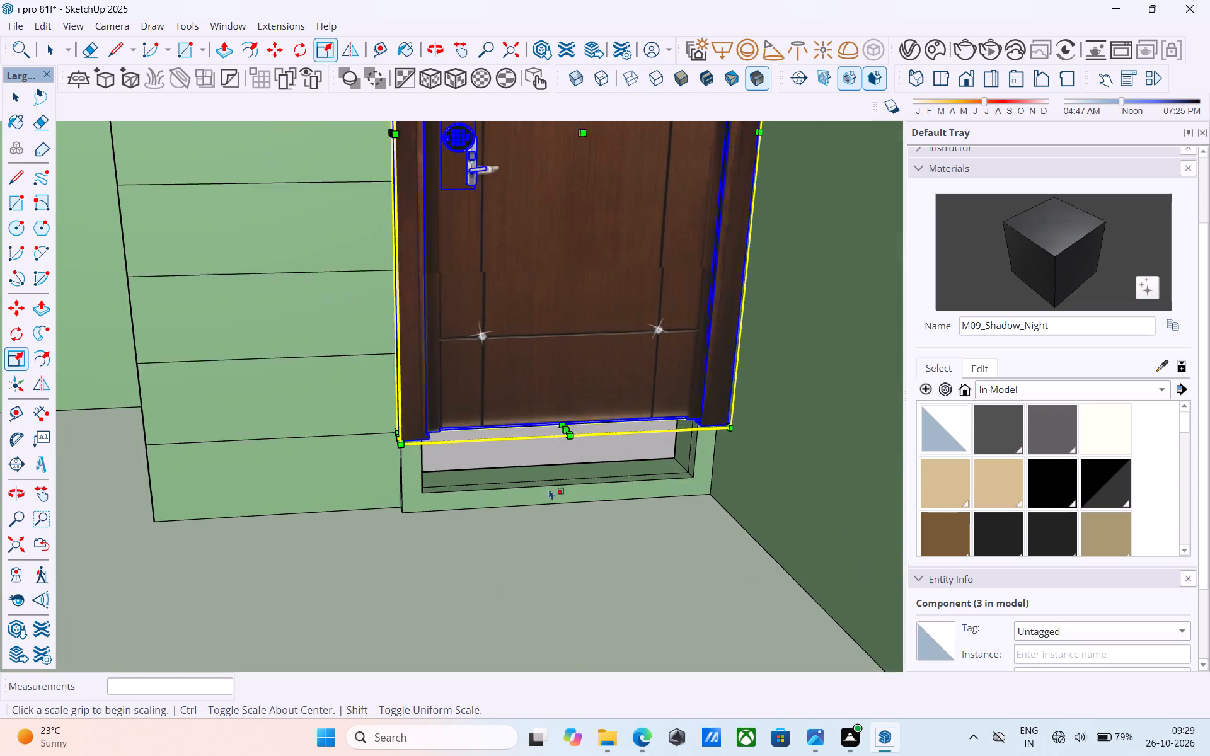
scroll(549, 489, up, 2)
click(567, 420)
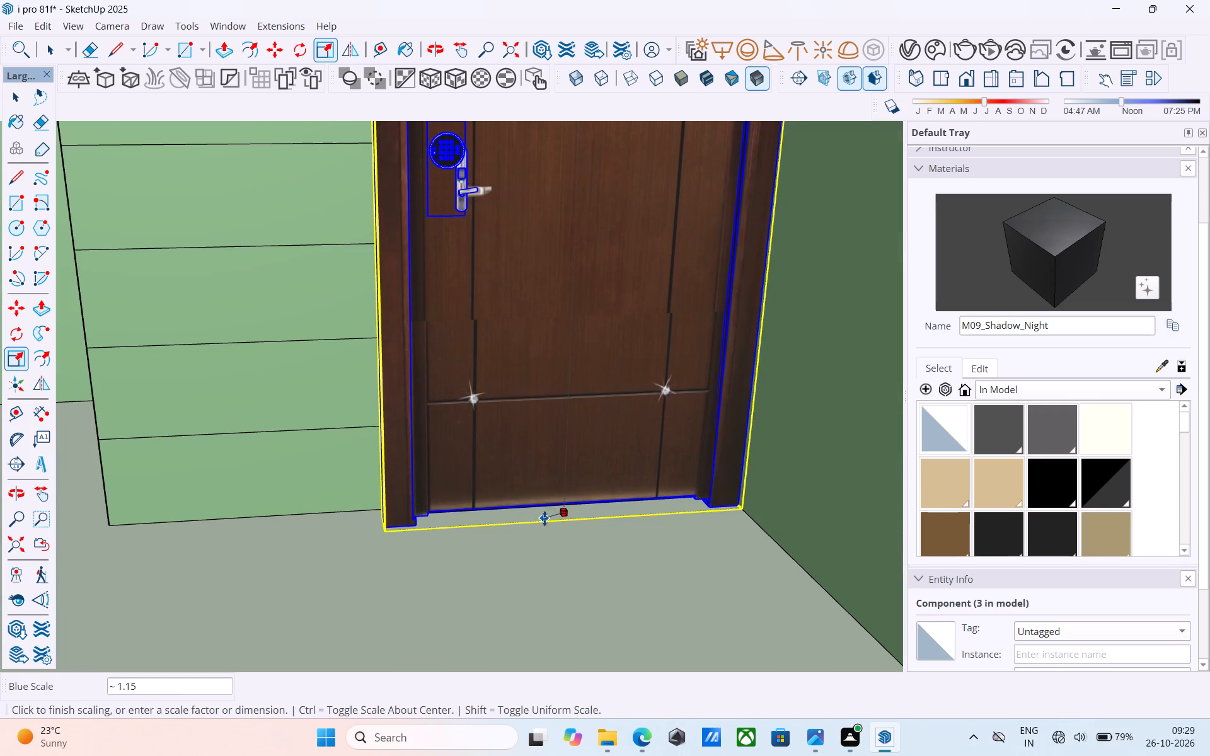
click(543, 521)
key(space)
scroll(538, 515, down, 14)
middle_click(538, 515)
scroll(531, 507, up, 1)
scroll(531, 507, down, 3)
middle_drag(530, 510, 531, 451)
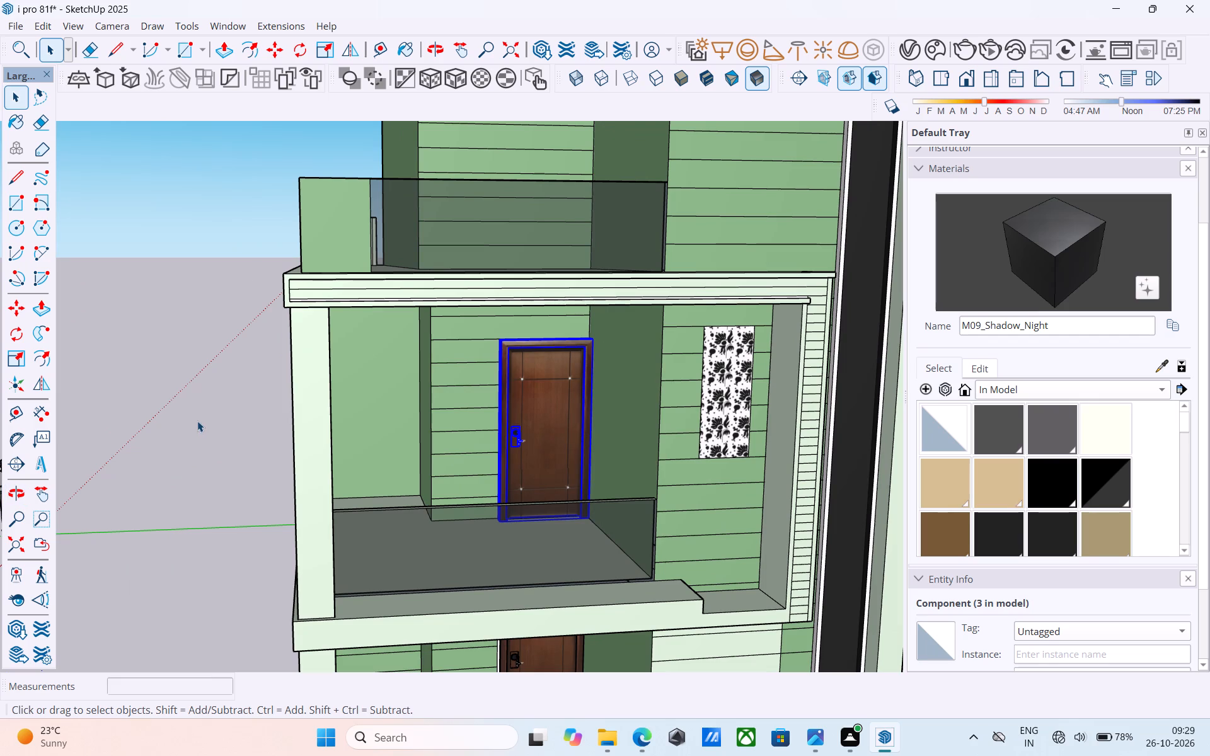
click(205, 423)
Save the model, purging its unused components and materials.
middle_drag(506, 452, 499, 411)
scroll(498, 408, up, 4)
key(ctrl+s)
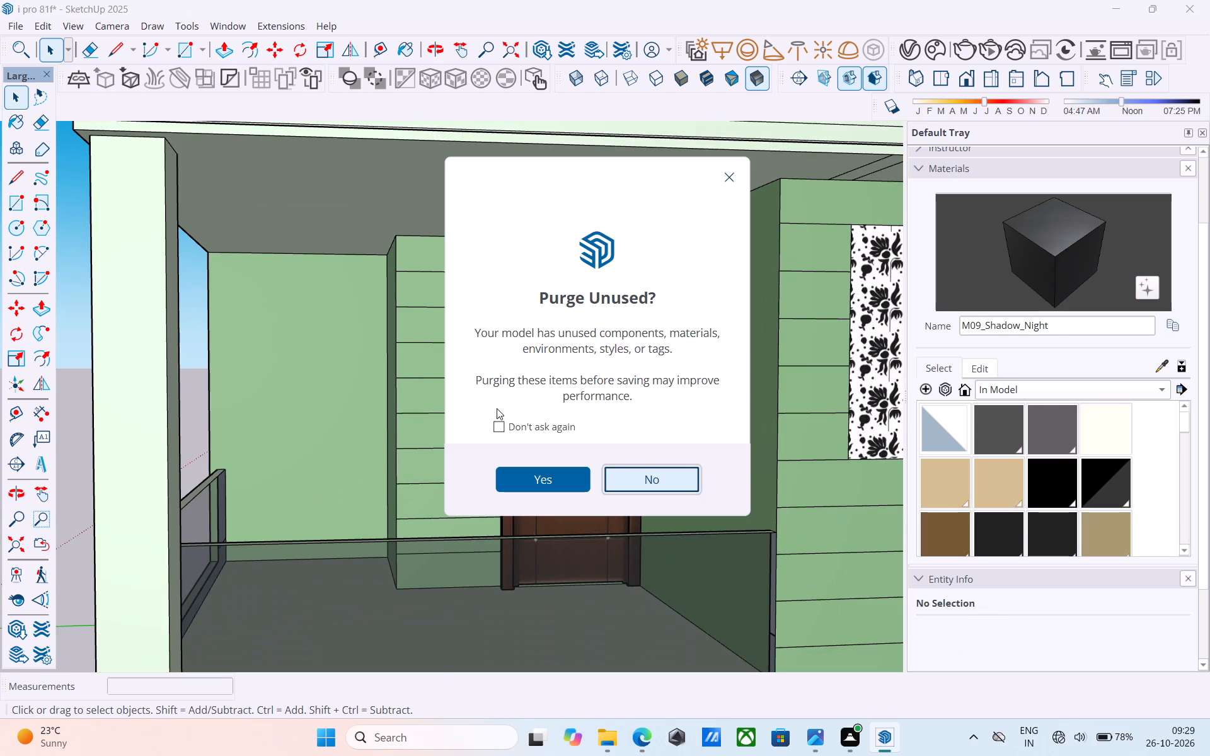
click(516, 467)
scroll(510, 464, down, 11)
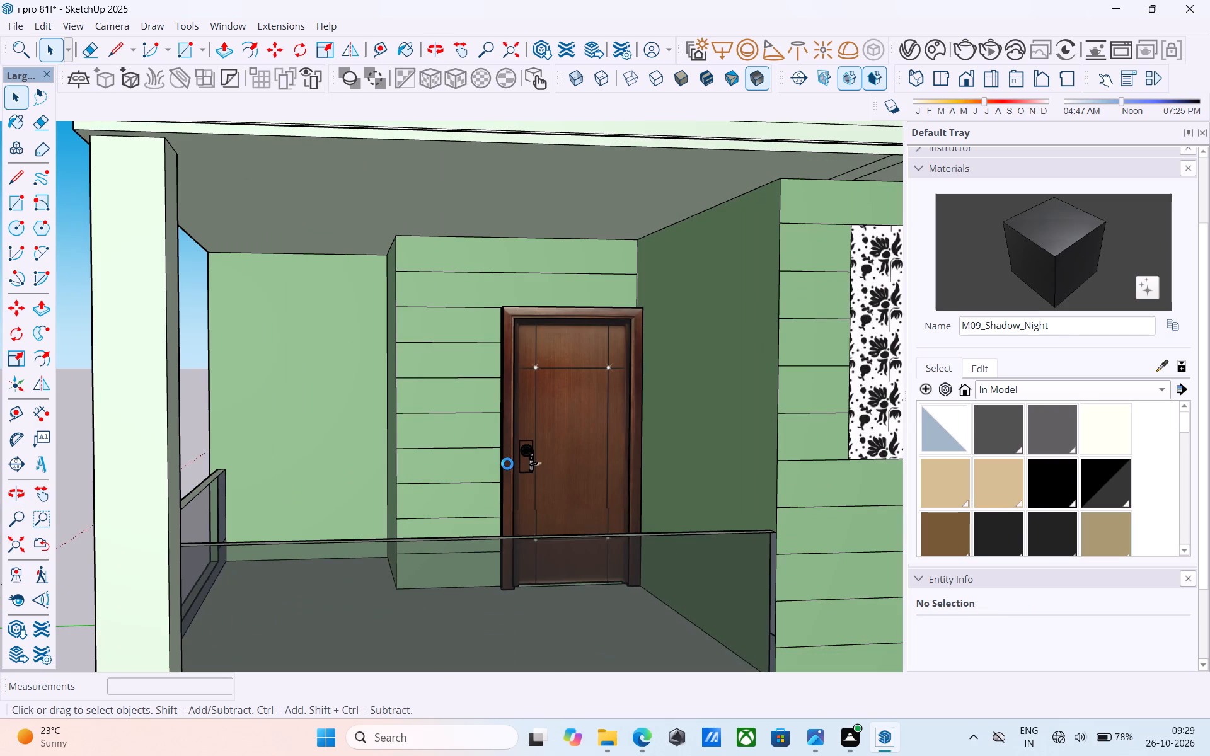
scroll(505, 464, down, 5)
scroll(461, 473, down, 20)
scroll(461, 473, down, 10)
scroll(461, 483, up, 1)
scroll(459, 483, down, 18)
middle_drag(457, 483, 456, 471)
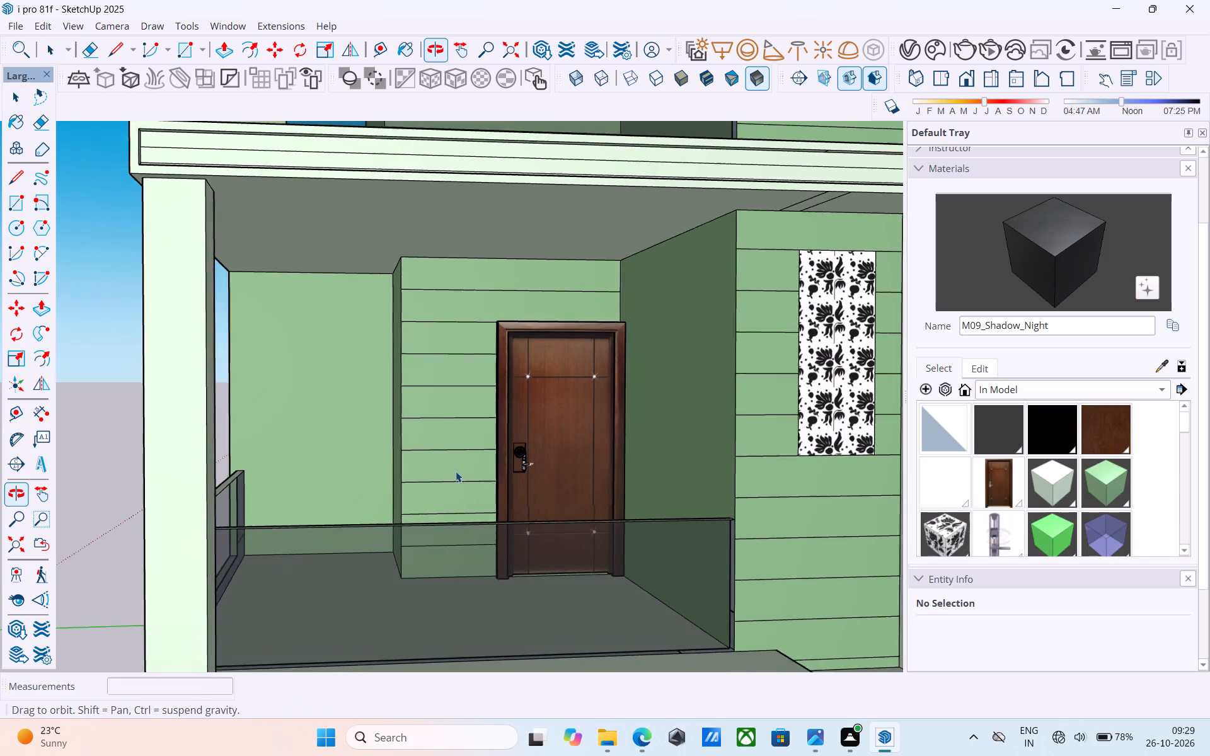
Delete the spare wooden door standing on the ground outside the boundary wall.
middle_drag(456, 471, 456, 472)
middle_drag(454, 460, 464, 429)
scroll(454, 423, down, 14)
middle_drag(454, 433, 552, 534)
scroll(551, 537, down, 2)
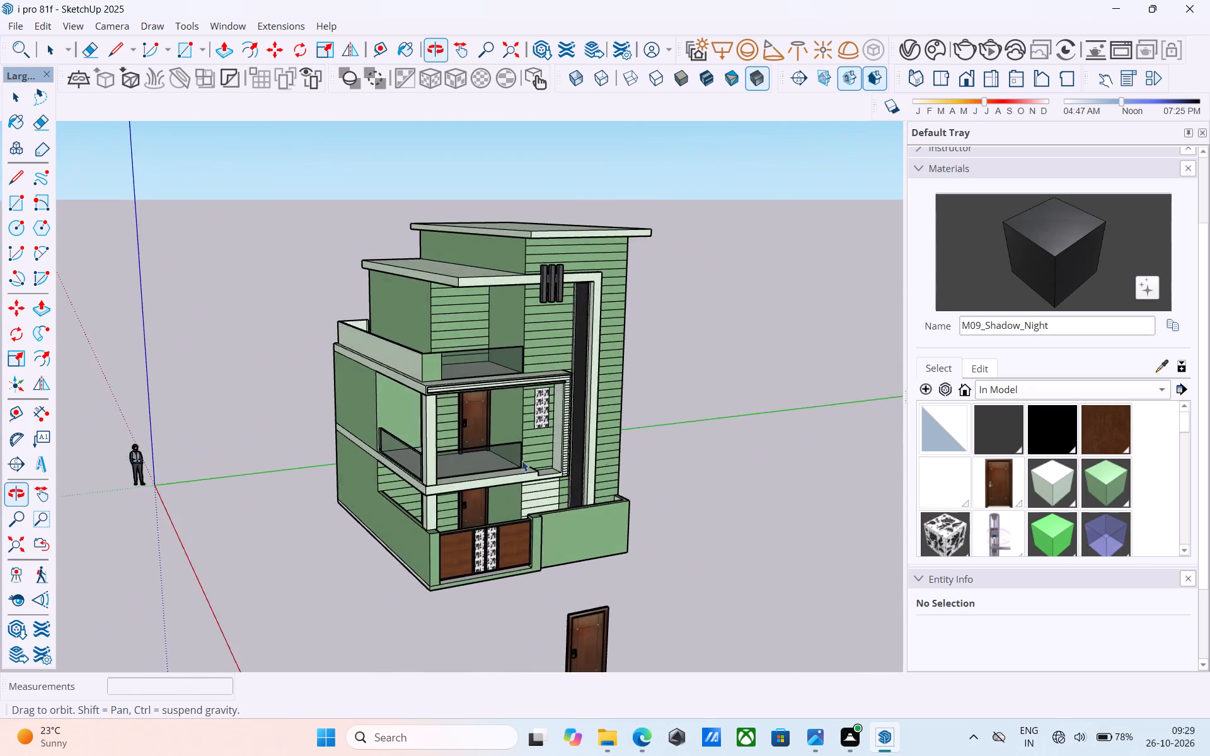
scroll(522, 461, down, 5)
middle_drag(494, 430, 556, 401)
scroll(567, 464, up, 6)
drag(543, 535, 534, 535)
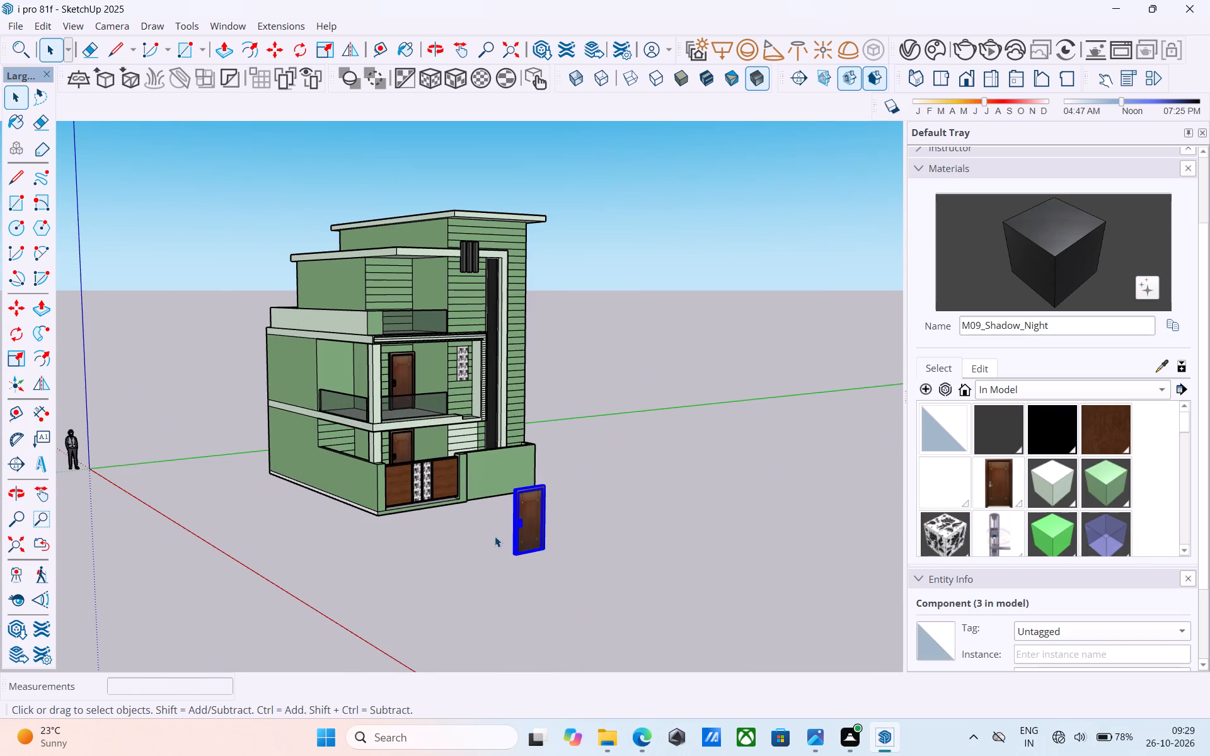
key(Delete)
Save the model with the spare door removed.
scroll(487, 487, down, 6)
shift+middle_drag(487, 487, 301, 454)
scroll(359, 436, up, 2)
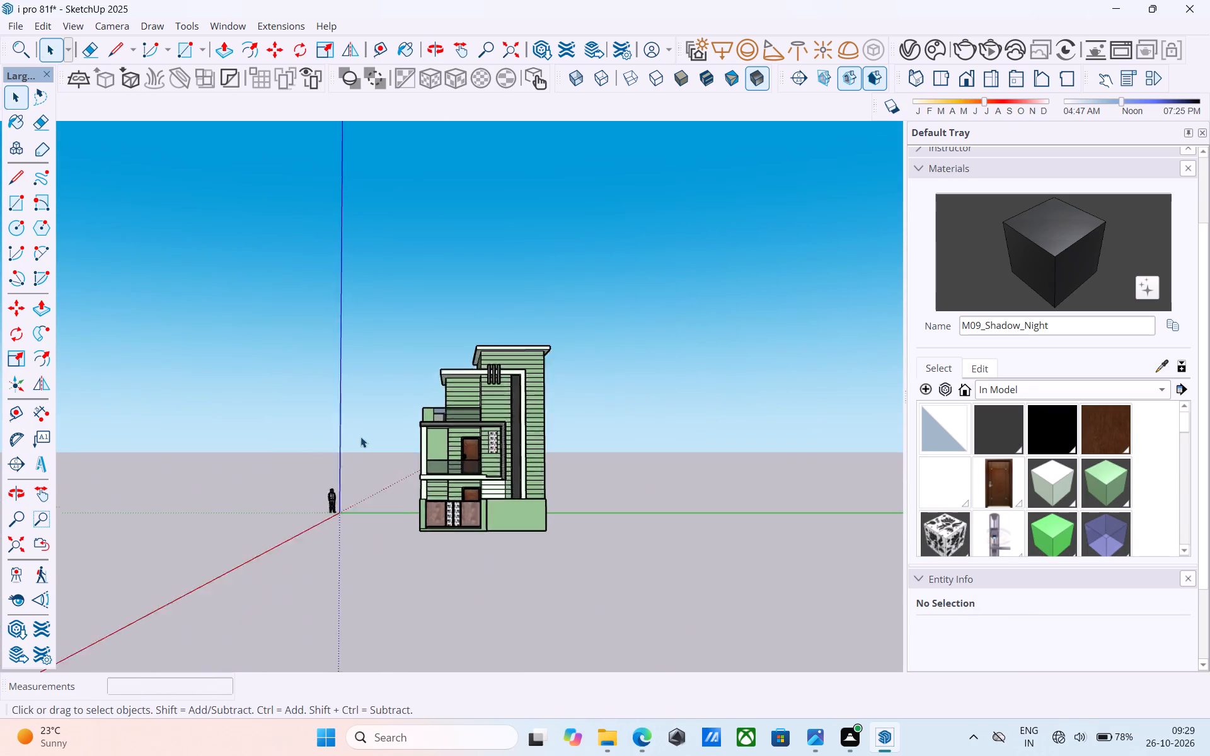
scroll(360, 437, up, 3)
middle_drag(476, 472, 625, 483)
scroll(444, 445, up, 5)
shift+middle_drag(445, 442, 500, 457)
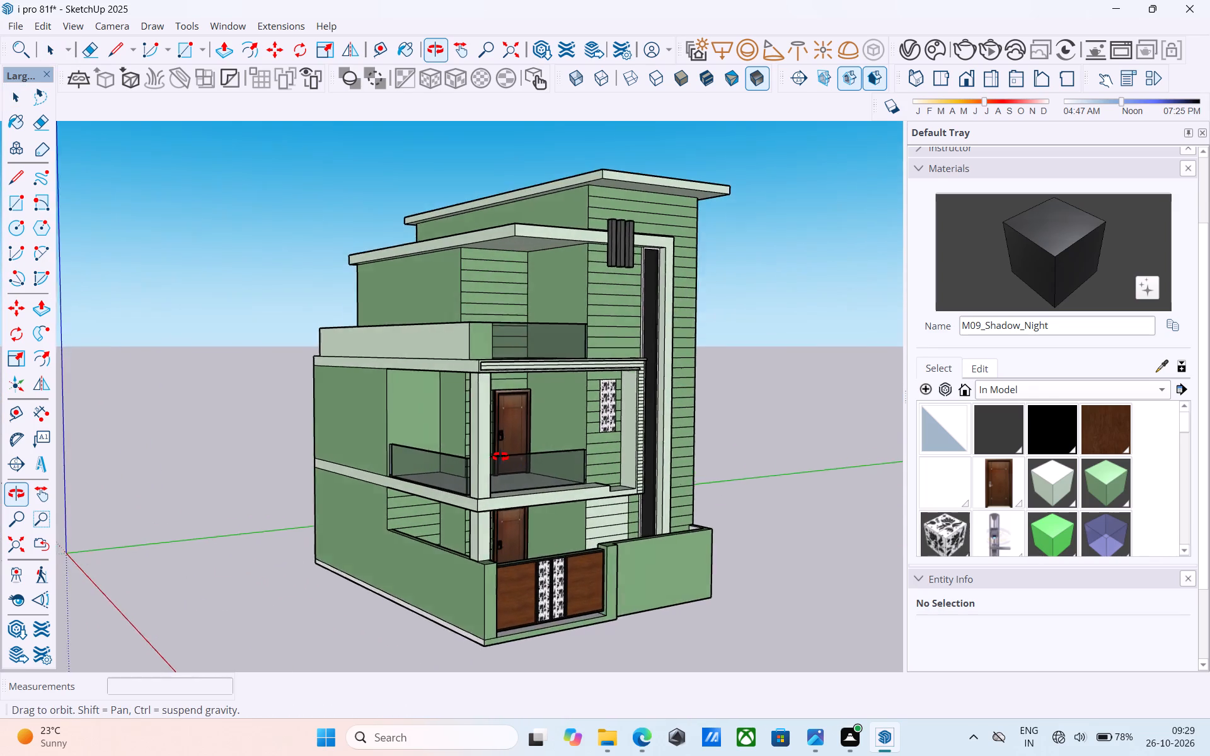
shift+middle_drag(500, 457, 404, 406)
shift+middle_drag(495, 457, 471, 475)
scroll(470, 462, down, 3)
key(ctrl+s)
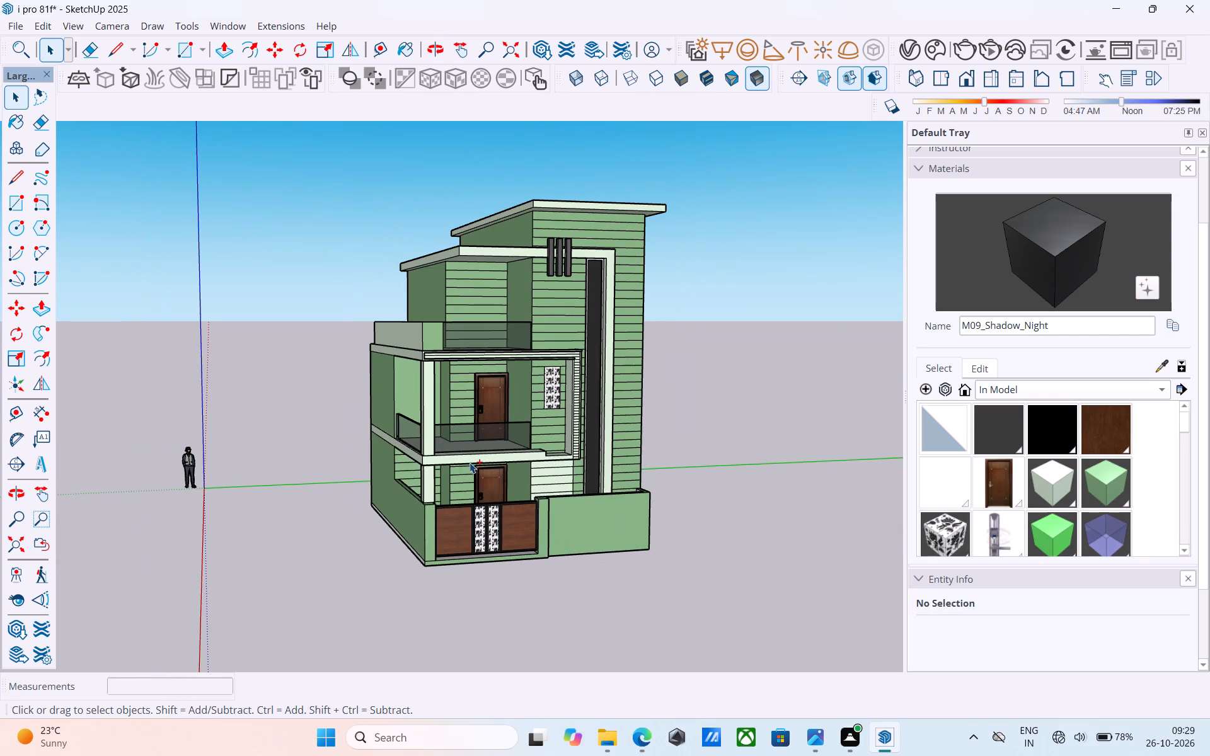
Examine the house's front facade, roofs and side wall from high, low and oblique viewpoints.
middle_click(631, 590)
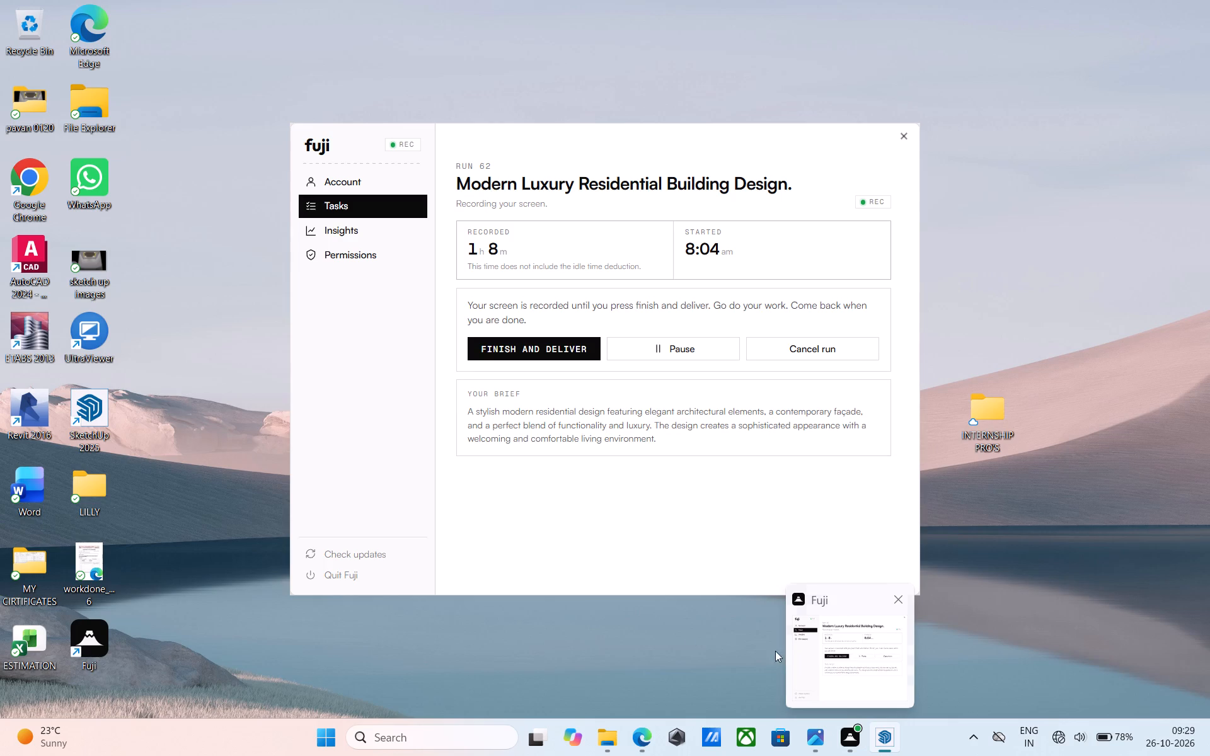
middle_drag(541, 425, 536, 418)
scroll(536, 407, down, 1)
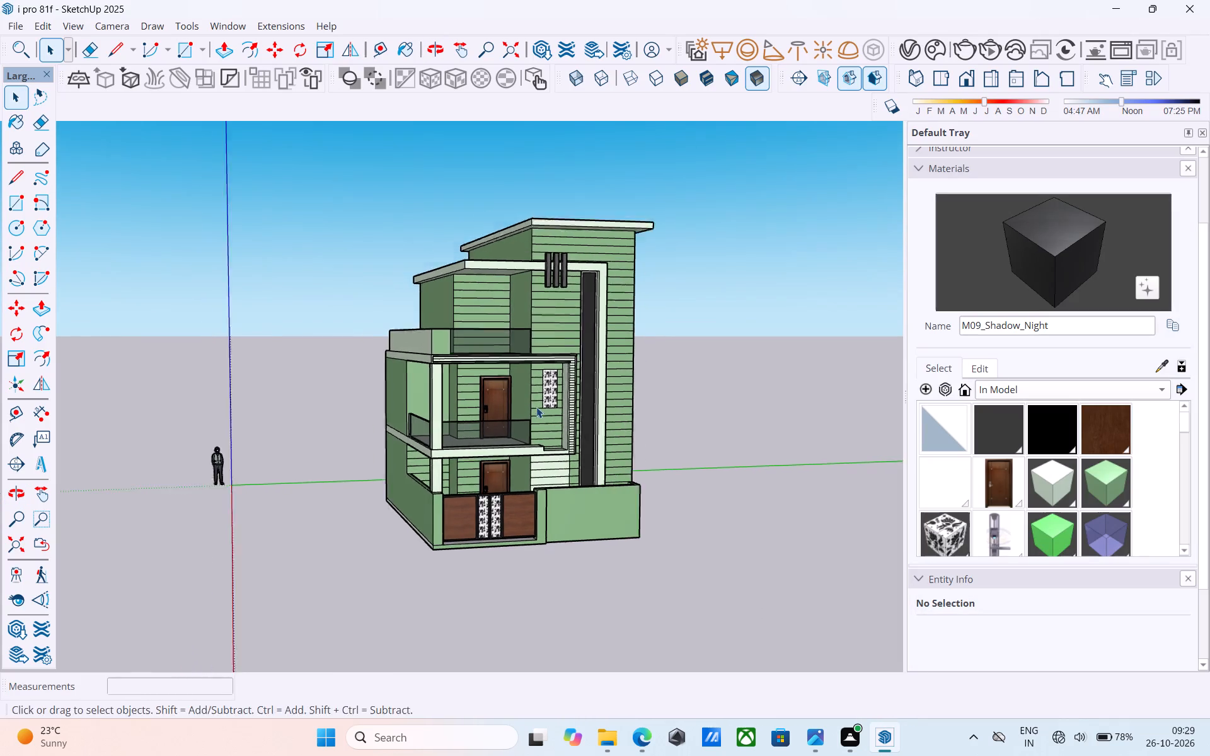
scroll(536, 407, down, 3)
shift+middle_drag(536, 407, 569, 519)
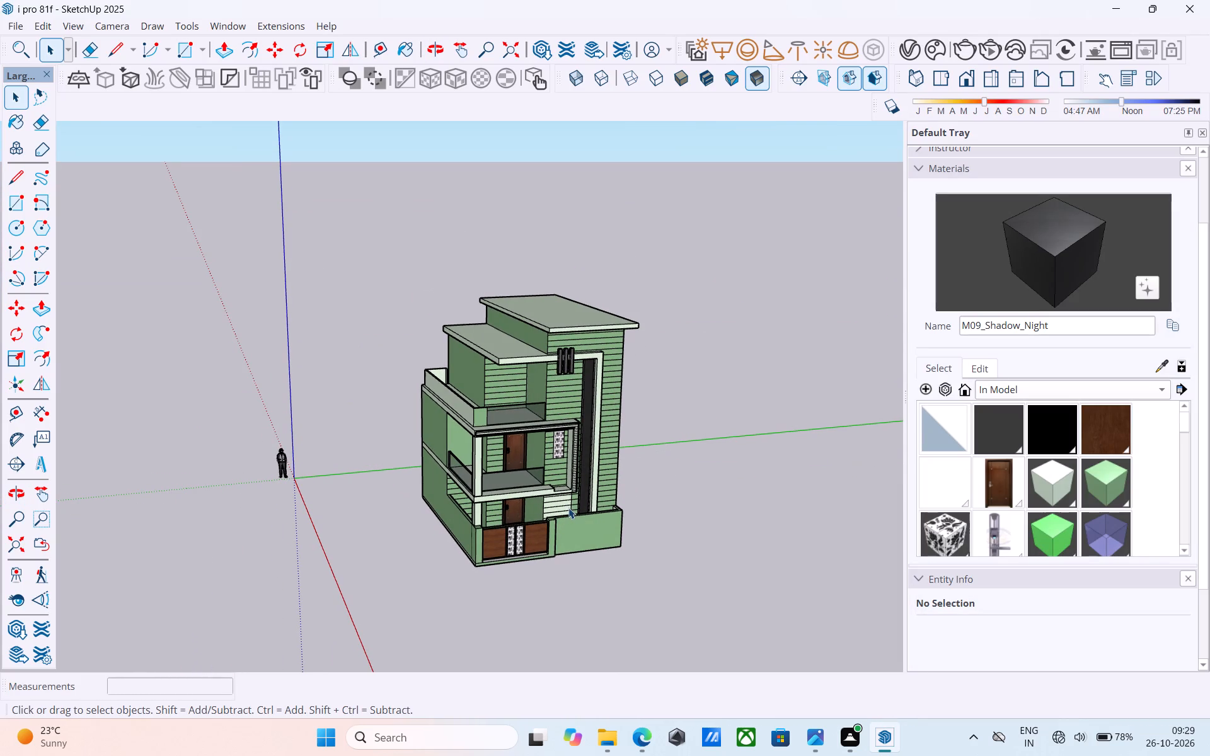
scroll(568, 509, down, 4)
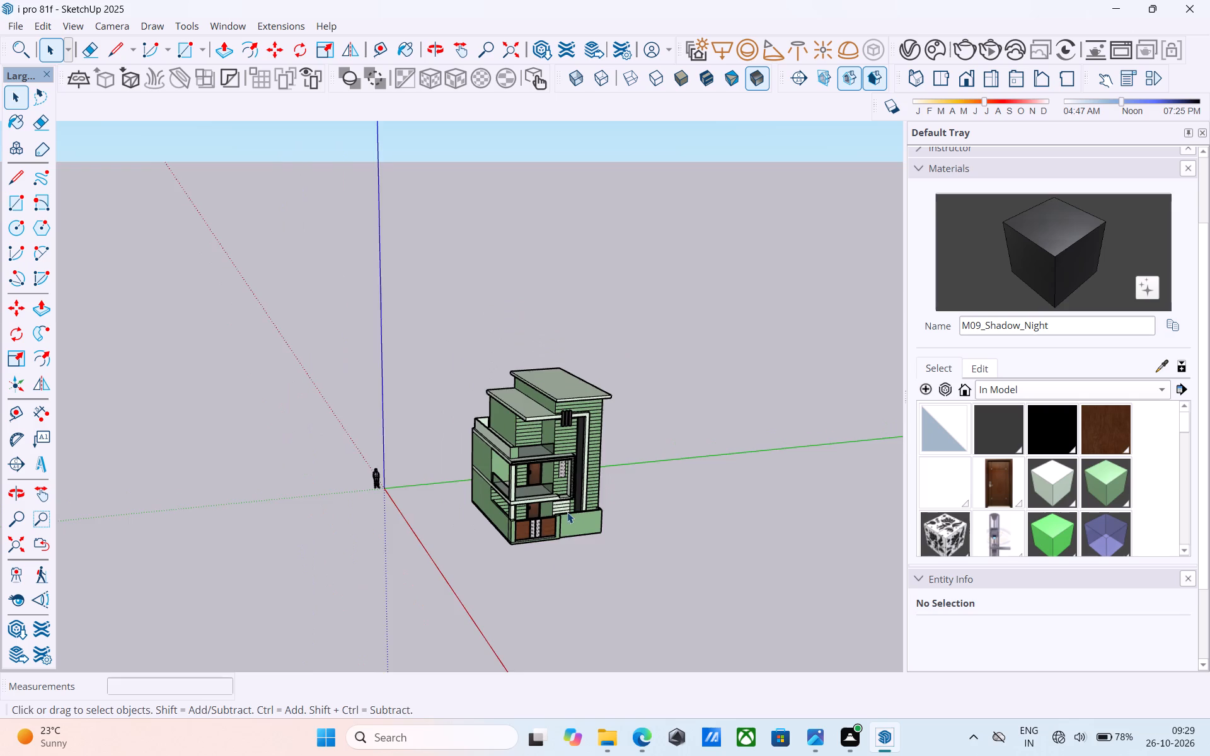
scroll(567, 512, down, 2)
middle_drag(563, 563, 584, 502)
scroll(558, 400, up, 6)
middle_drag(572, 542, 354, 432)
scroll(476, 438, up, 1)
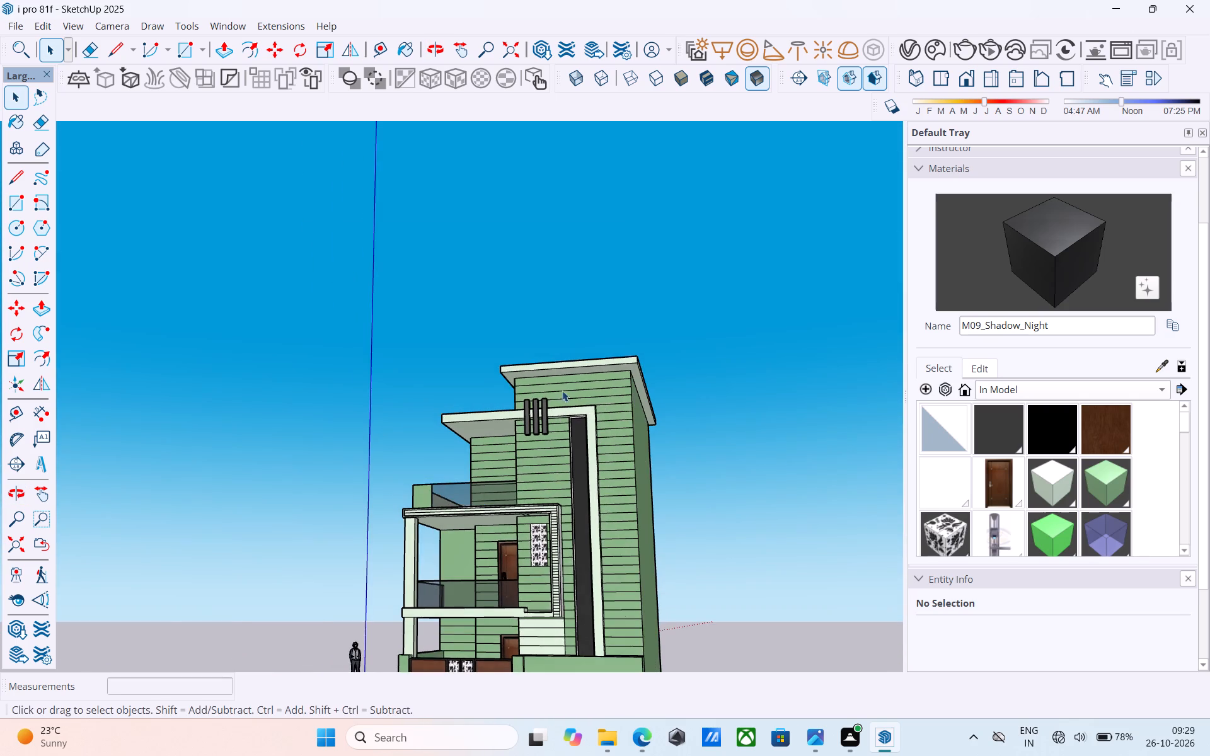
scroll(562, 391, down, 3)
scroll(563, 391, up, 1)
scroll(563, 391, down, 2)
scroll(563, 391, up, 1)
scroll(565, 393, down, 1)
middle_drag(567, 446, 738, 529)
scroll(488, 564, up, 6)
middle_drag(587, 532, 830, 640)
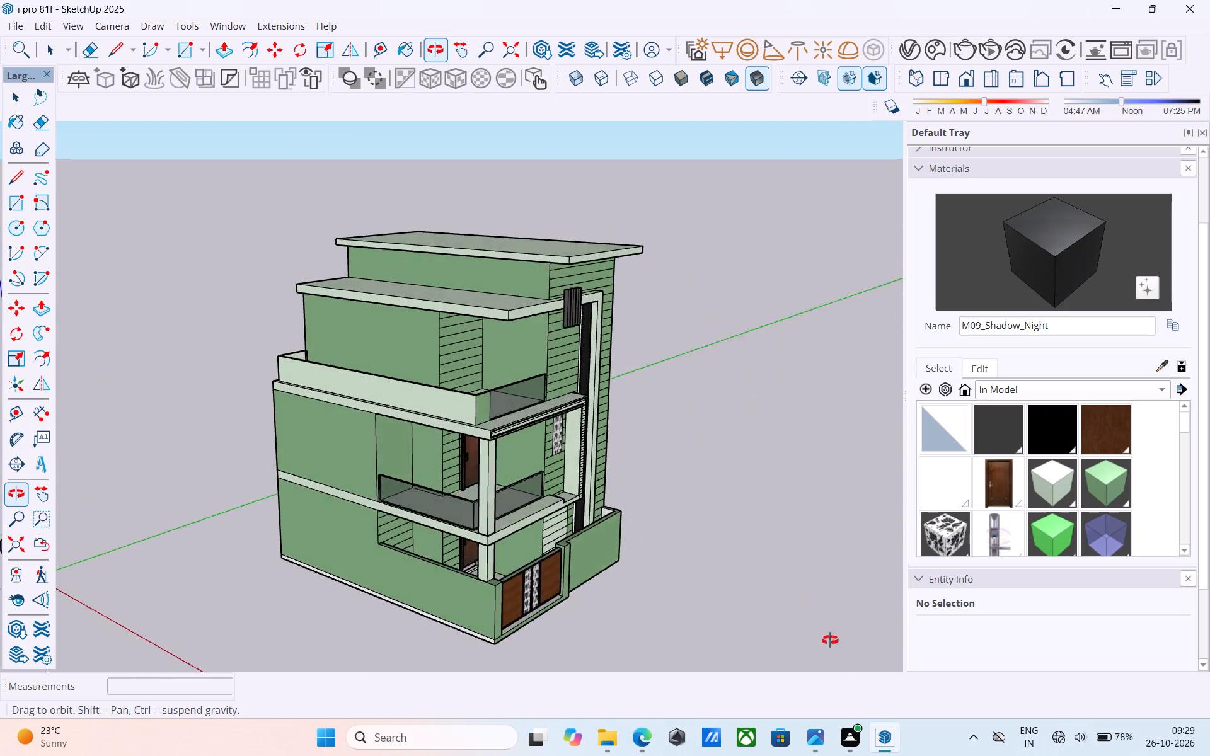
middle_drag(830, 640, 876, 632)
Scale the ground-floor door's height downward to the bottom of its doorway frame, and clear the selection.
middle_drag(571, 580, 327, 564)
scroll(374, 573, up, 5)
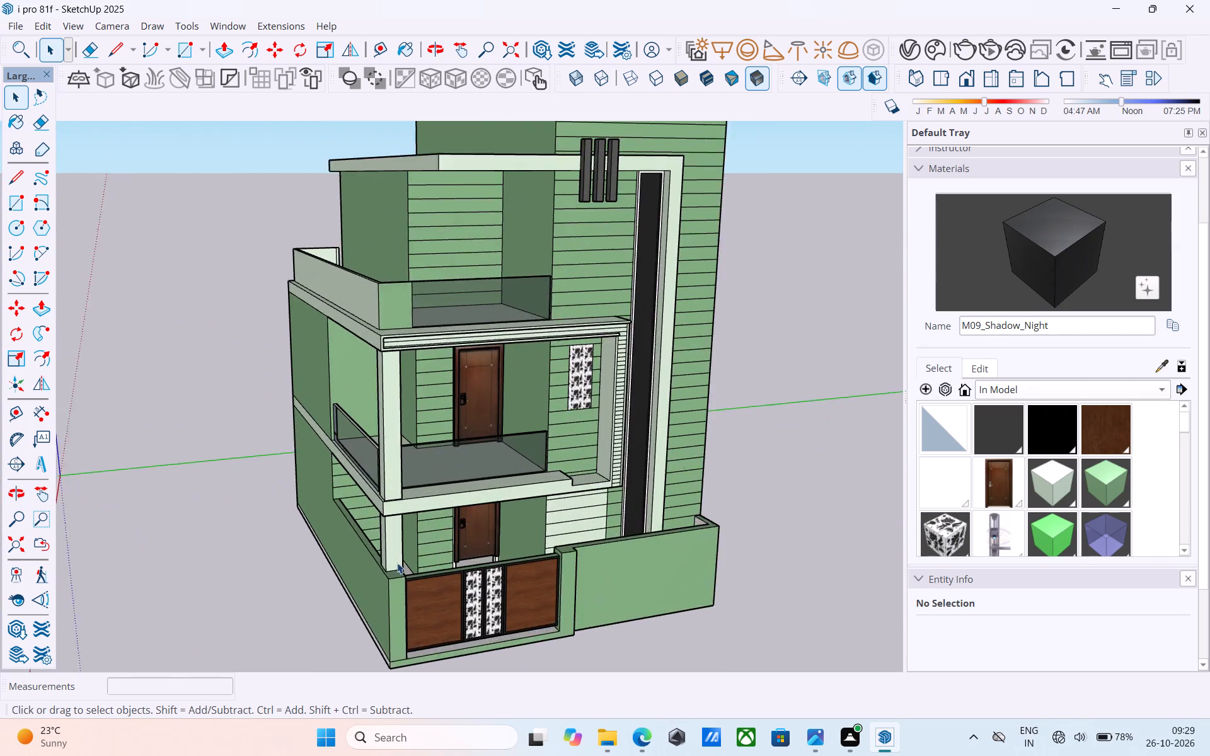
middle_drag(452, 547, 481, 576)
scroll(483, 585, up, 8)
click(471, 524)
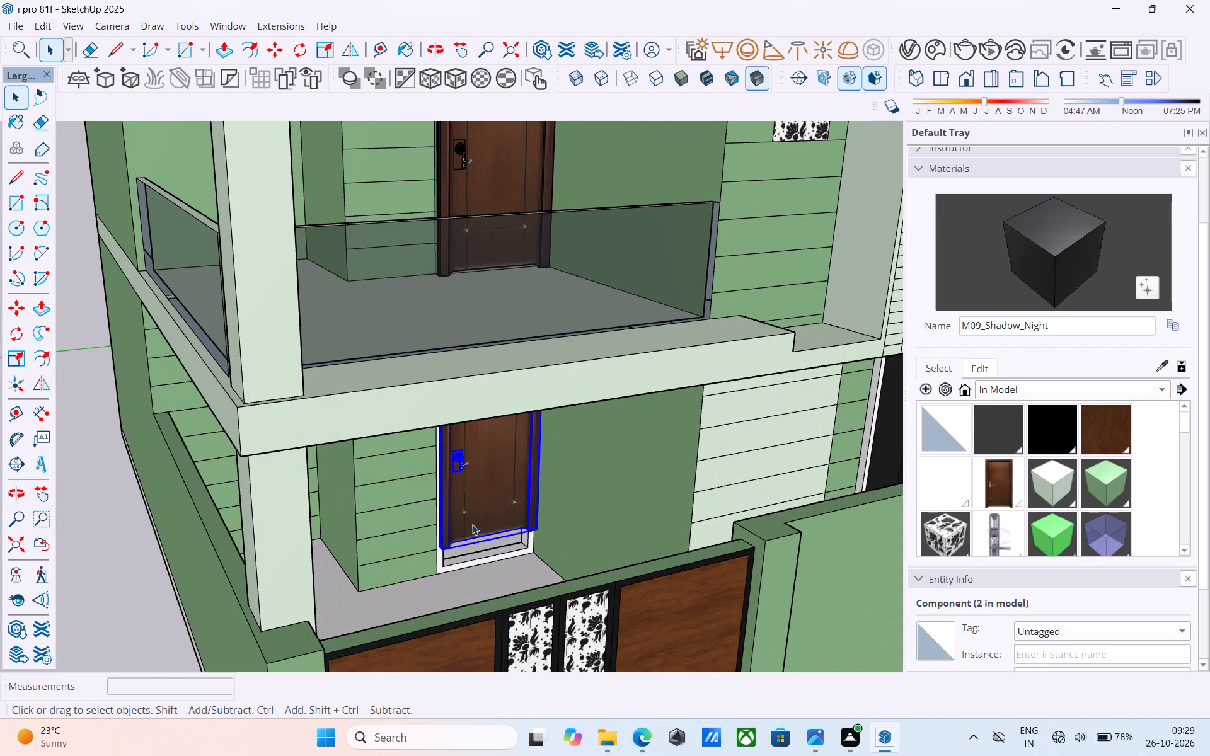
middle_drag(472, 524, 475, 510)
key(s)
scroll(475, 543, up, 8)
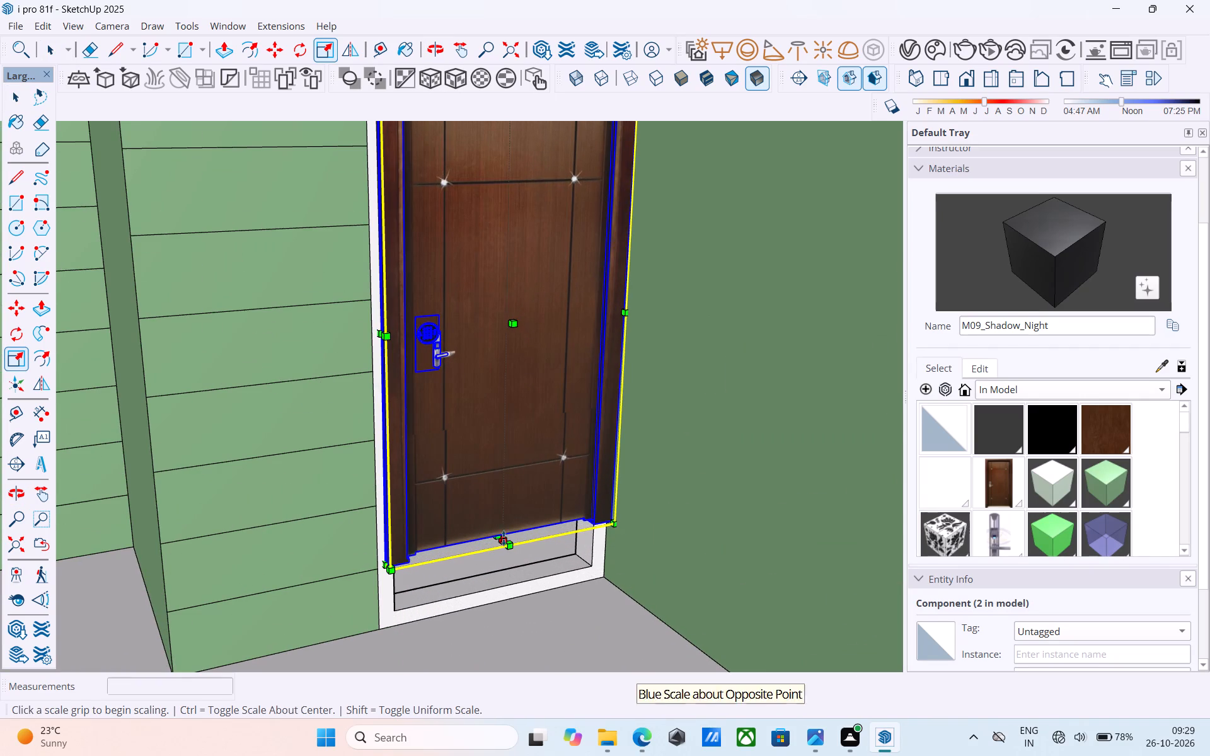
click(504, 536)
click(475, 626)
scroll(476, 605, down, 7)
key(space)
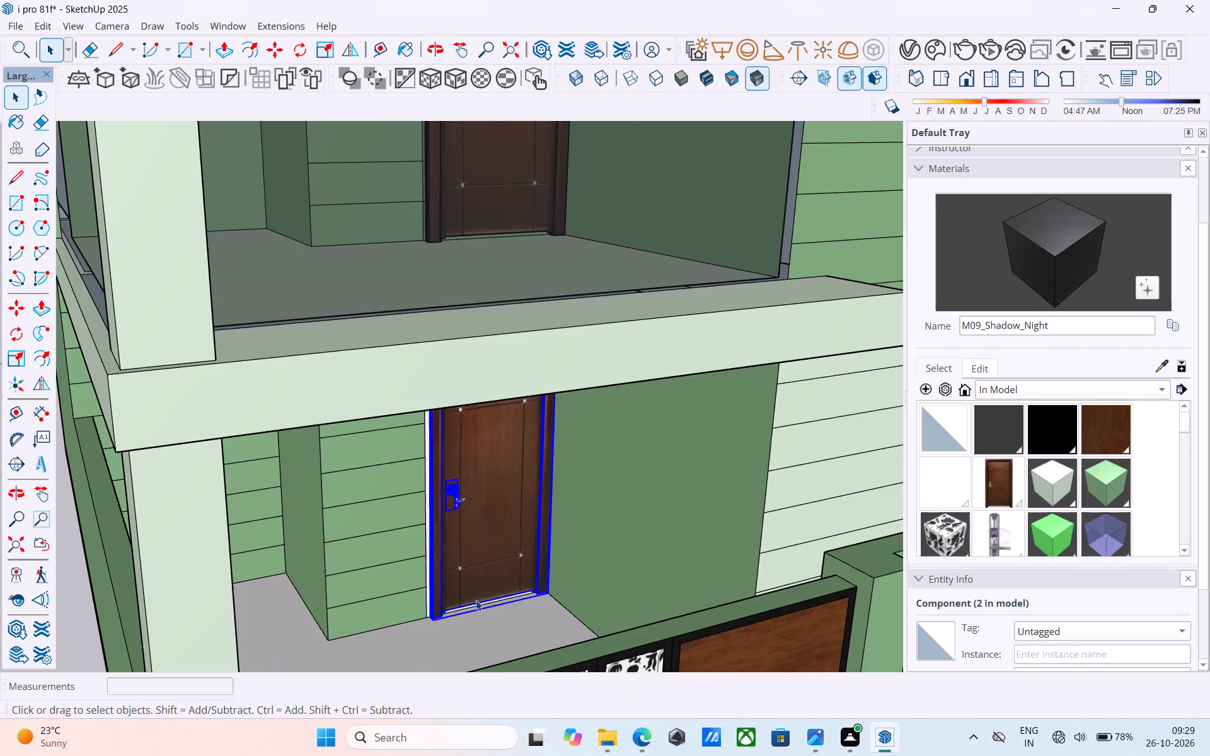
scroll(476, 599, down, 1)
scroll(476, 599, up, 1)
scroll(476, 599, down, 12)
middle_drag(435, 507, 401, 444)
click(274, 400)
Examine the whole house all round, covering the front facade, the side walls and the rear.
scroll(568, 574, down, 5)
middle_drag(563, 566, 551, 557)
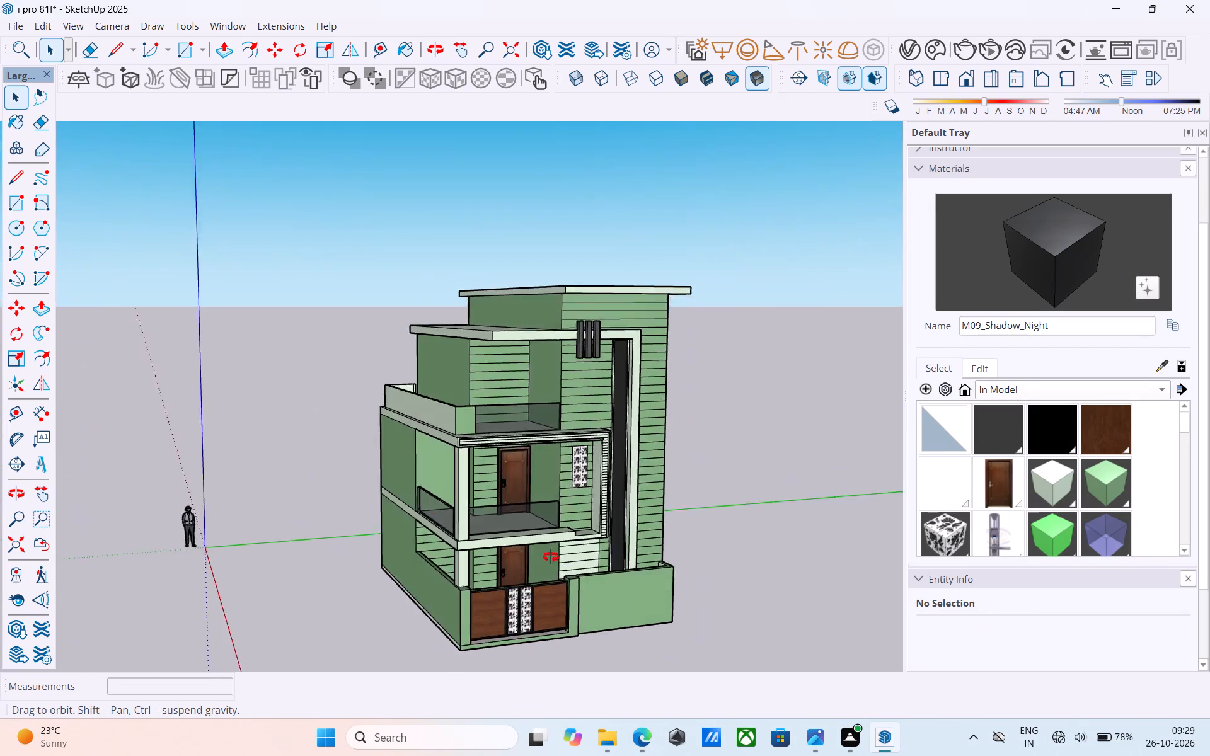
middle_drag(551, 557, 518, 489)
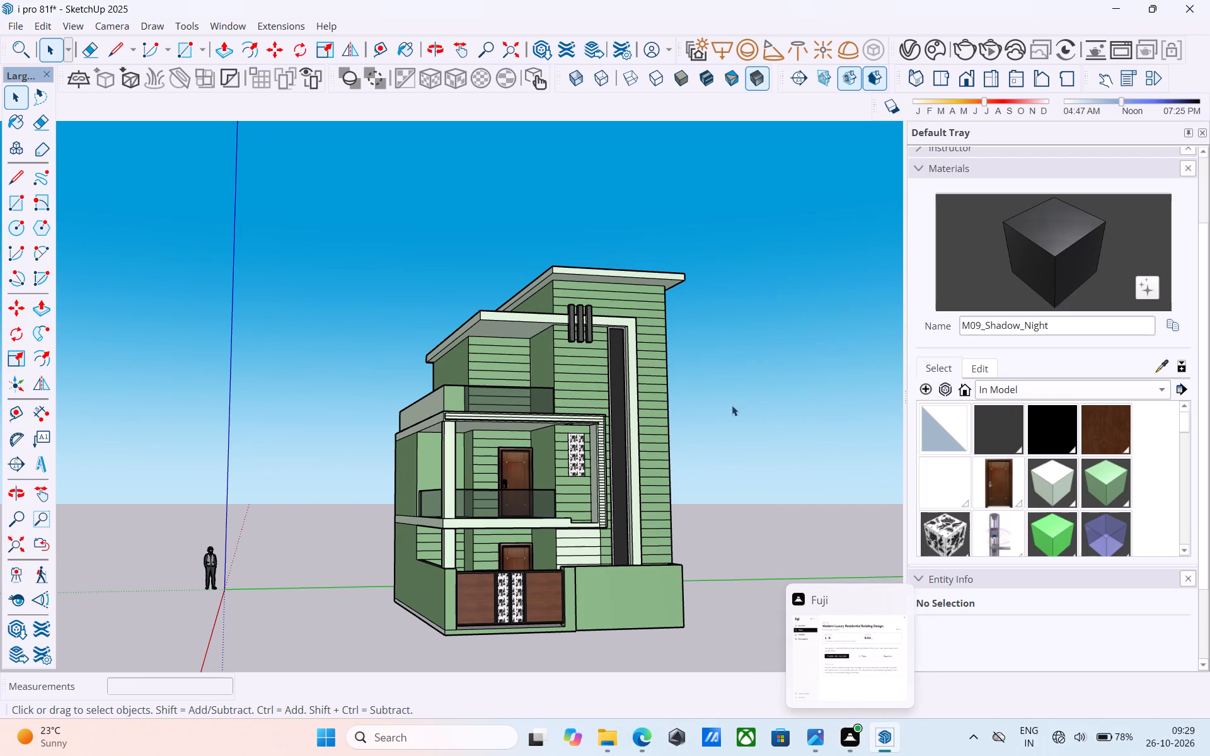
middle_drag(730, 406, 685, 496)
scroll(504, 480, down, 3)
middle_drag(504, 480, 383, 476)
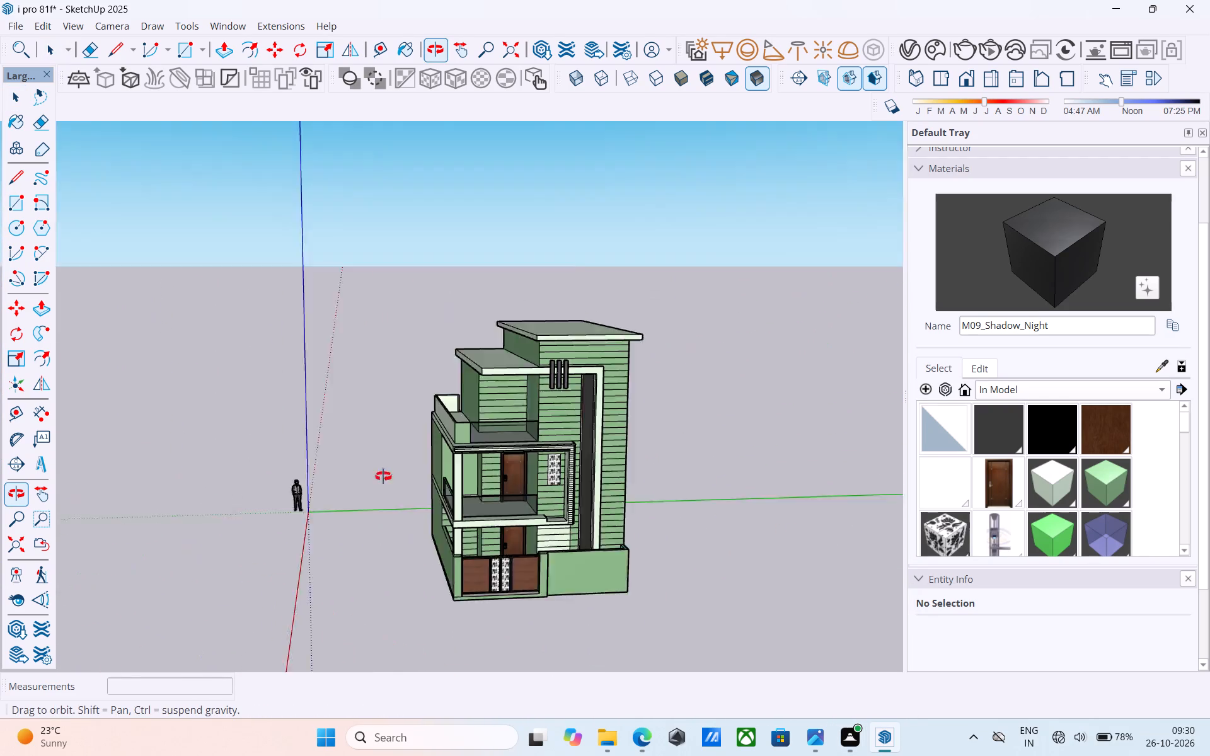
middle_drag(383, 476, 340, 480)
scroll(652, 496, down, 1)
middle_drag(640, 493, 829, 490)
middle_drag(567, 491, 1000, 452)
middle_drag(425, 451, 930, 466)
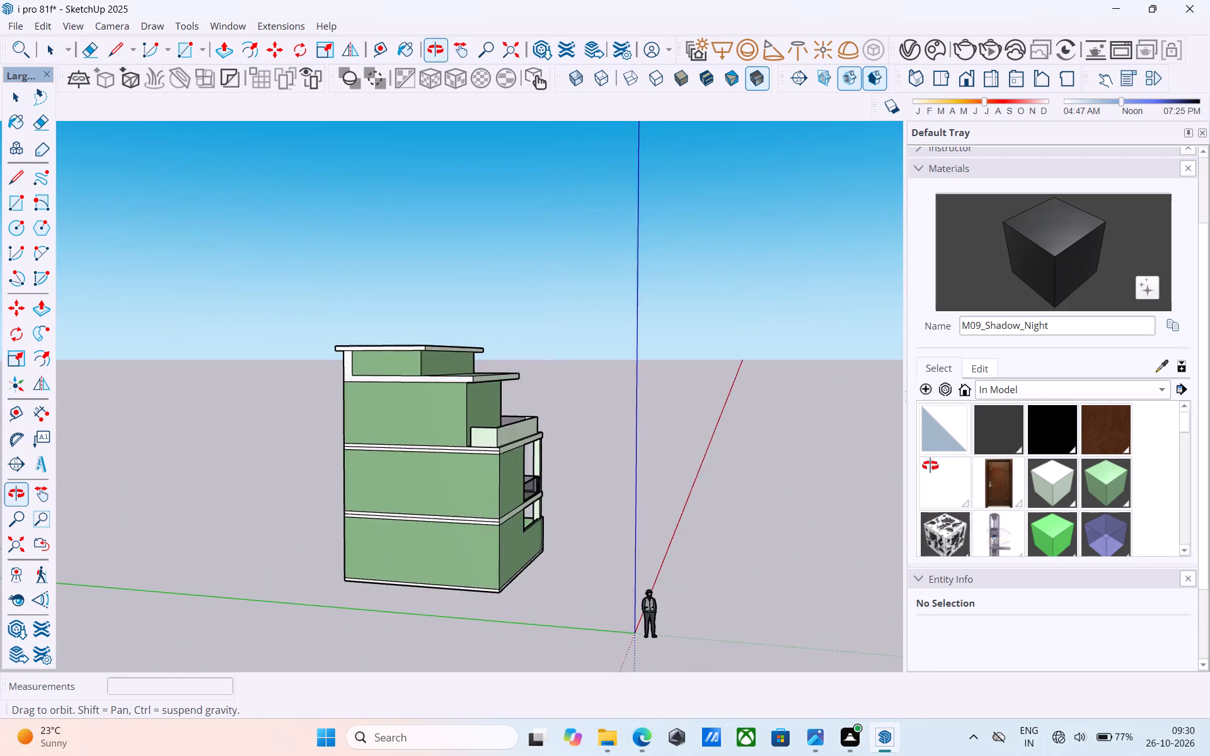
middle_drag(930, 466, 179, 455)
middle_drag(555, 469, 59, 478)
middle_drag(611, 416, 163, 430)
middle_drag(362, 438, 149, 434)
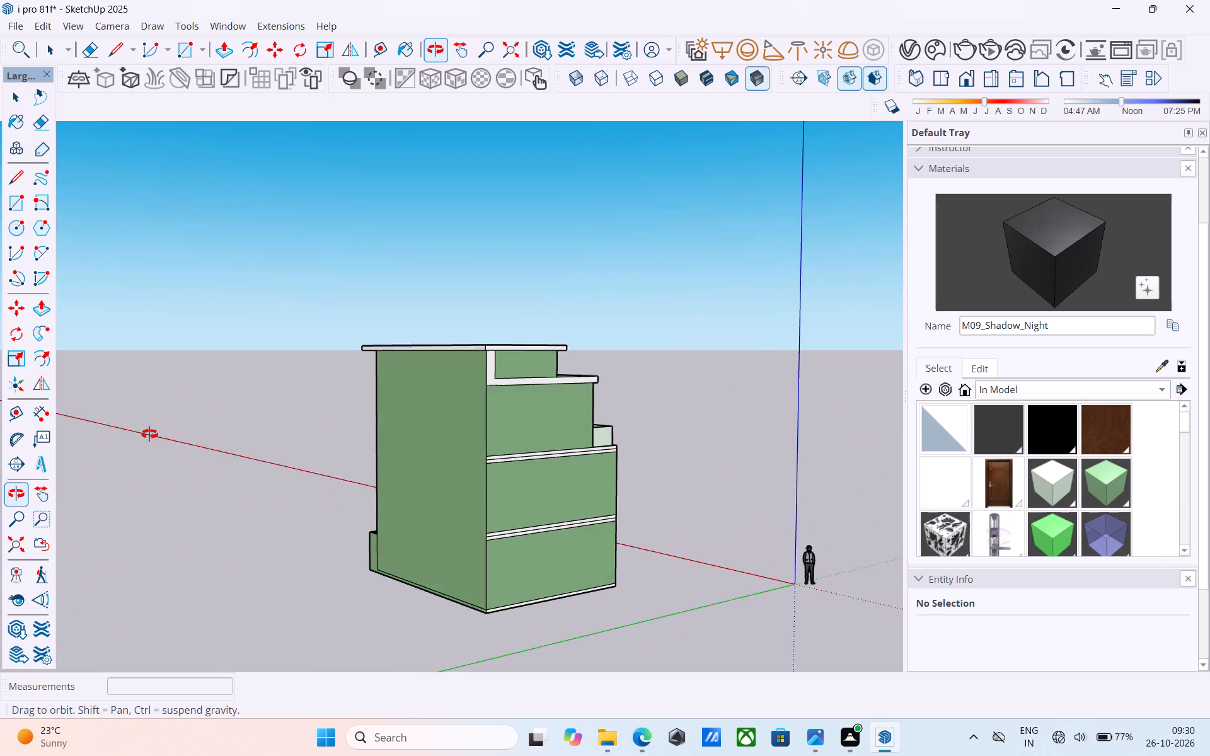
middle_drag(149, 434, 667, 461)
middle_drag(621, 481, 841, 464)
middle_drag(530, 525, 755, 463)
Examine the front facade with its fitted doors, balconies and gate from the front corner, and the building's underside.
scroll(673, 493, up, 2)
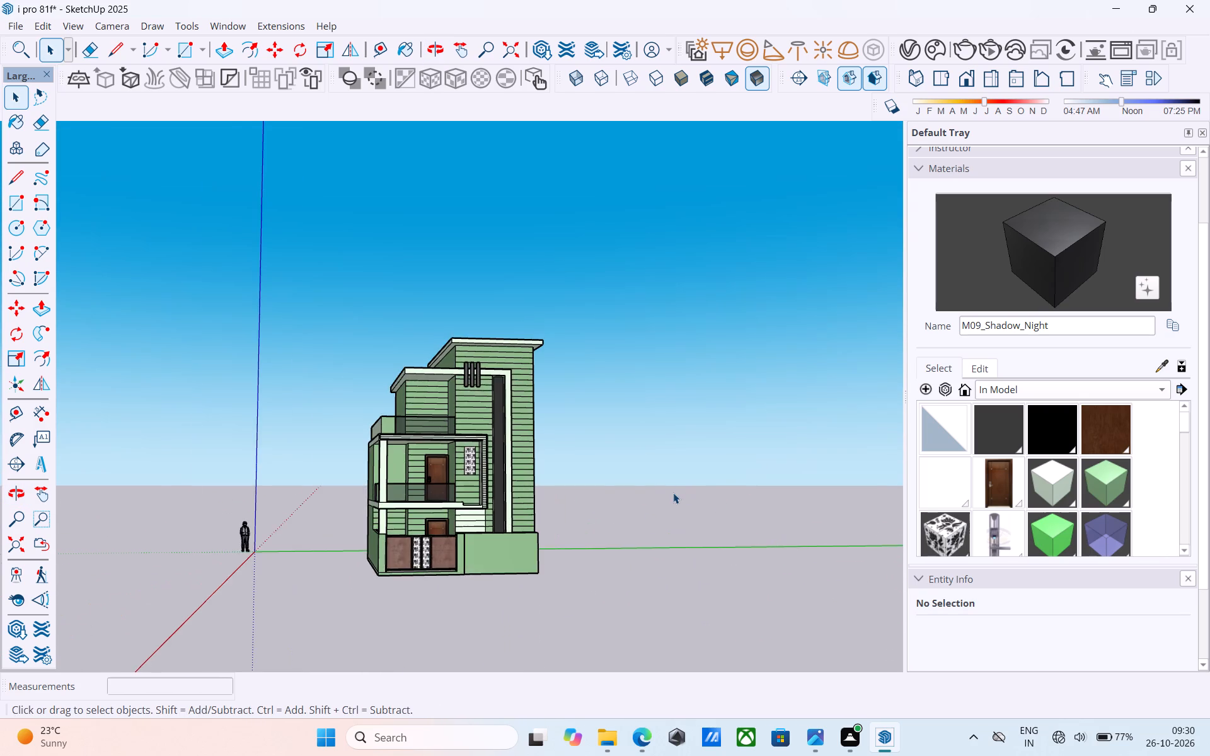
scroll(673, 493, up, 1)
scroll(564, 474, down, 3)
middle_drag(549, 467, 813, 513)
scroll(510, 512, up, 4)
shift+middle_drag(505, 501, 560, 505)
shift+middle_drag(560, 500, 581, 521)
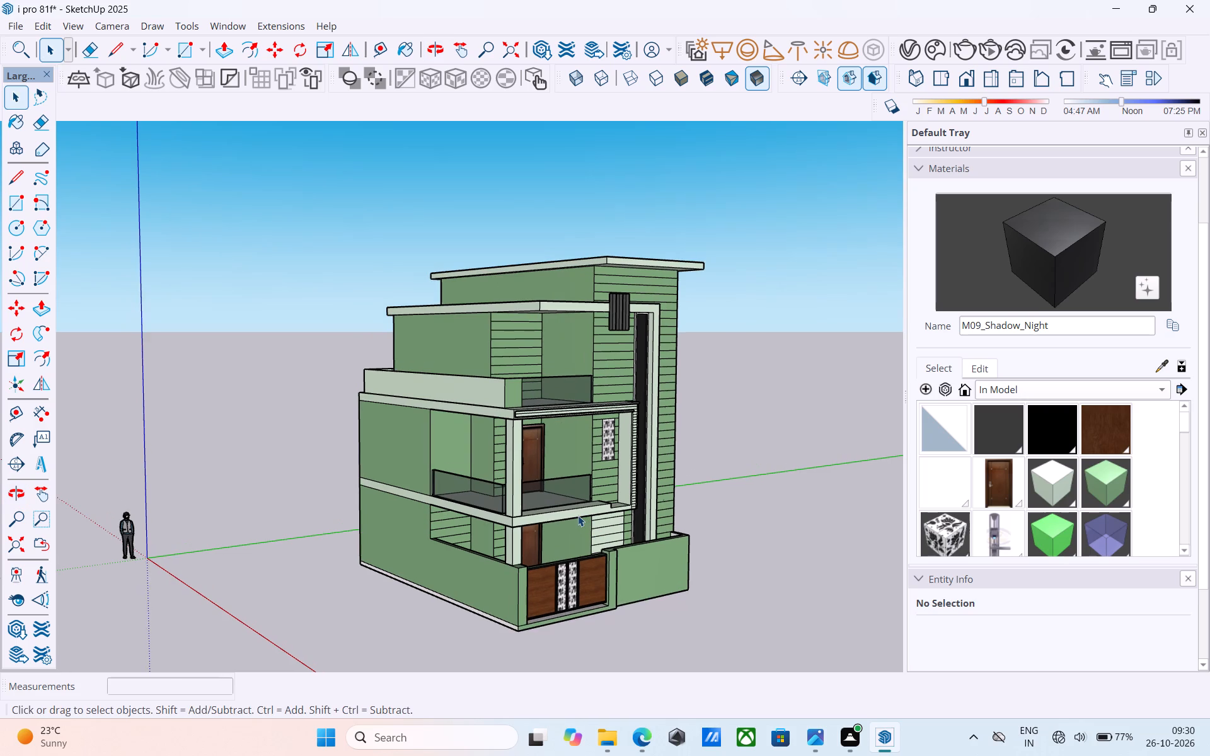
scroll(578, 515, down, 2)
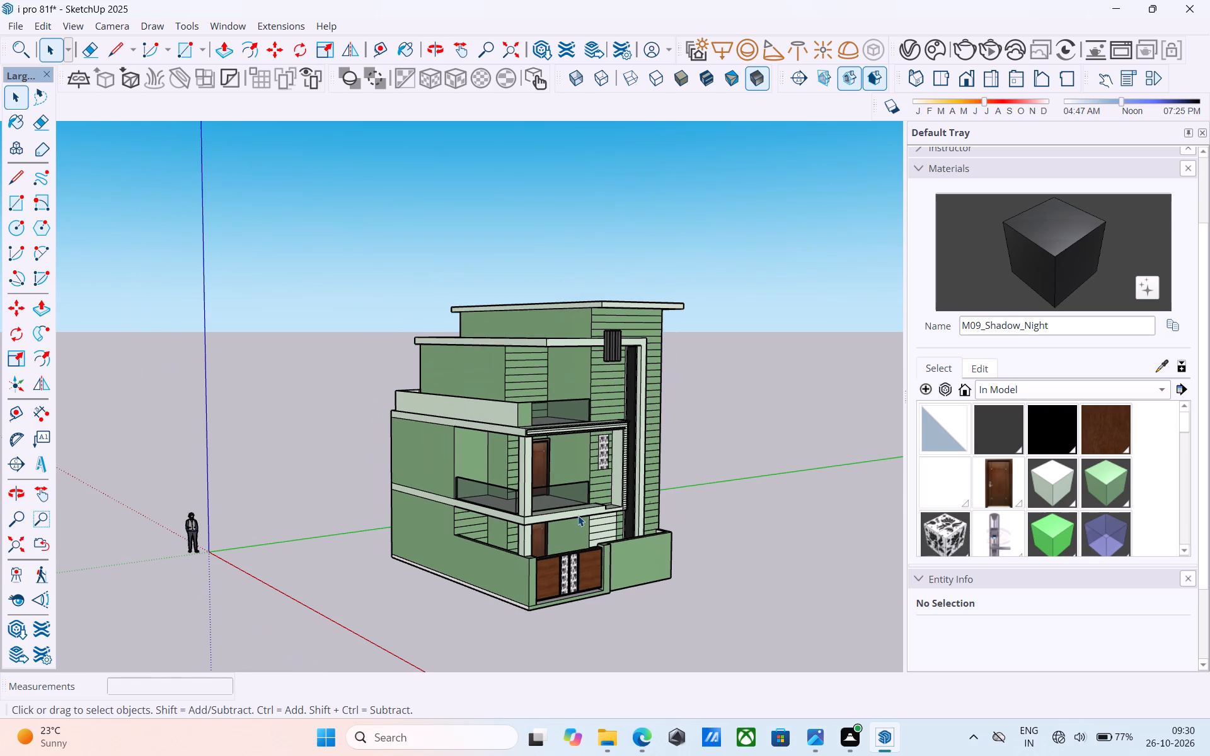
middle_drag(574, 499, 439, 326)
middle_drag(494, 468, 483, 441)
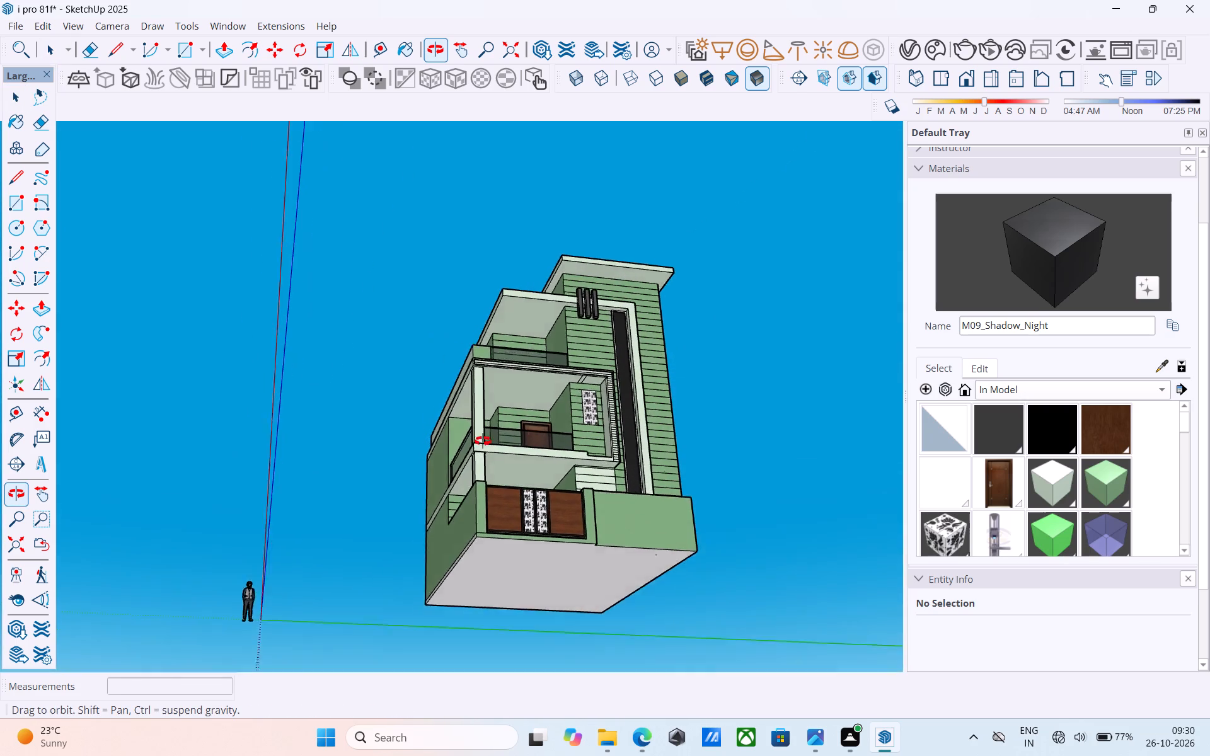
middle_drag(483, 441, 588, 571)
scroll(613, 497, down, 3)
middle_drag(613, 510, 604, 578)
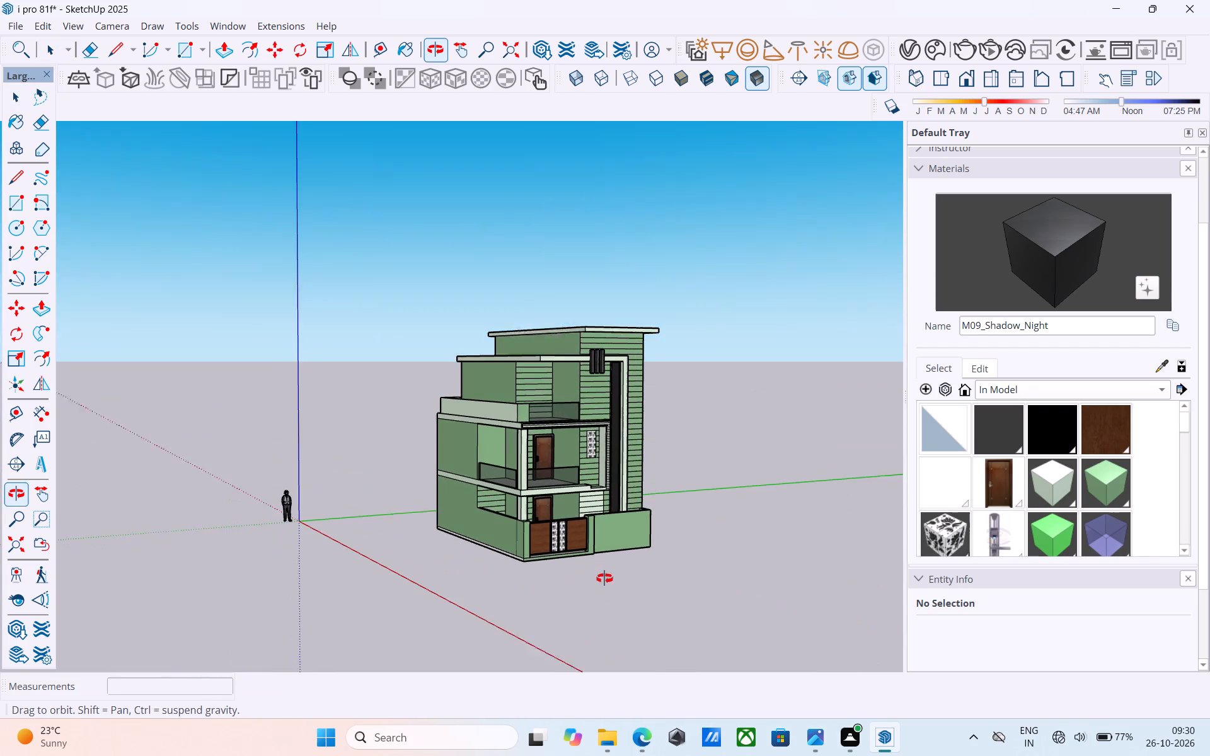
middle_drag(604, 578, 604, 579)
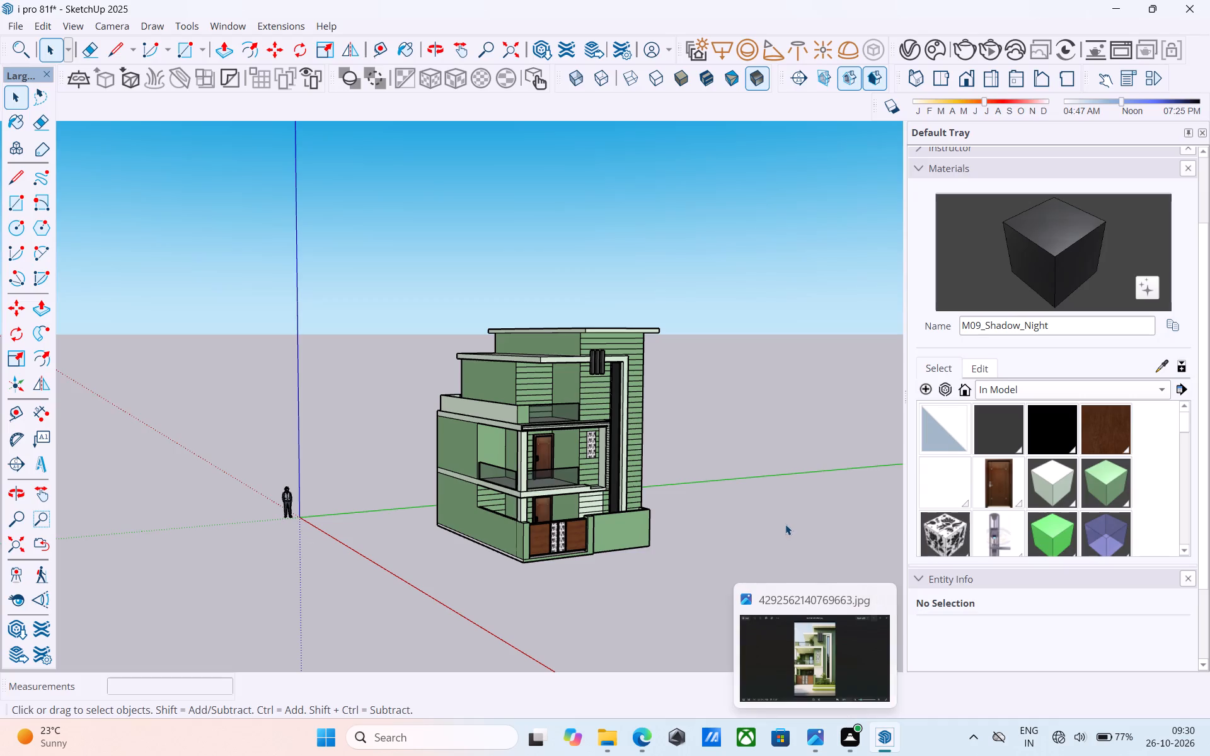